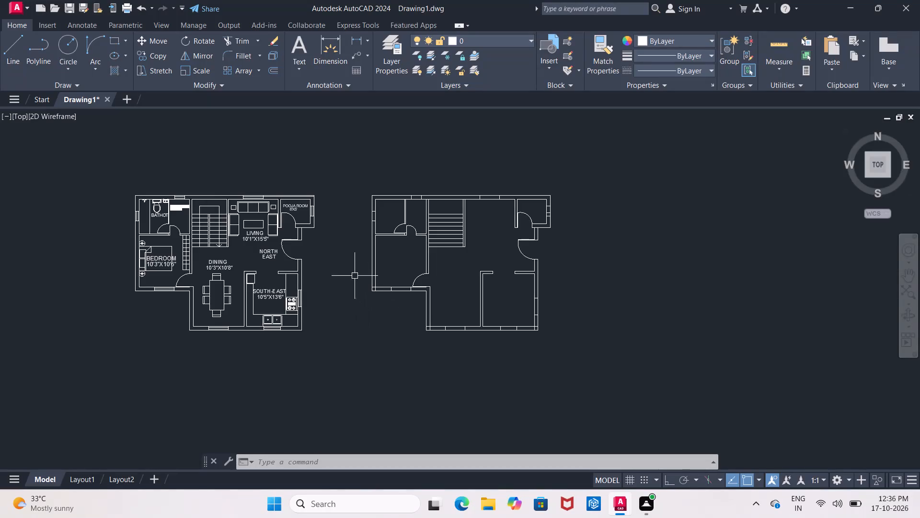
Draw a short sample line in colour 247,242,129 in the empty space west of the furnished plan.
middle_drag(235, 247, 267, 240)
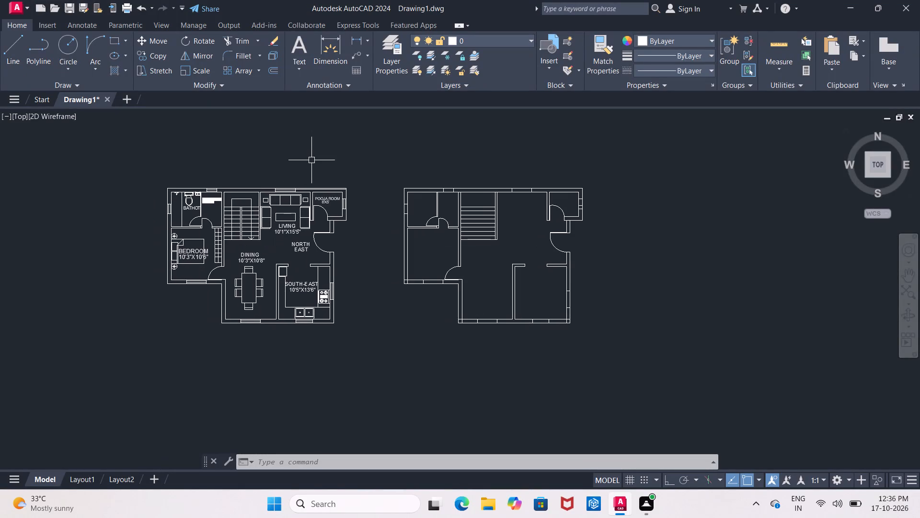
key(Escape)
scroll(232, 181, up, 2)
middle_drag(237, 181, 235, 115)
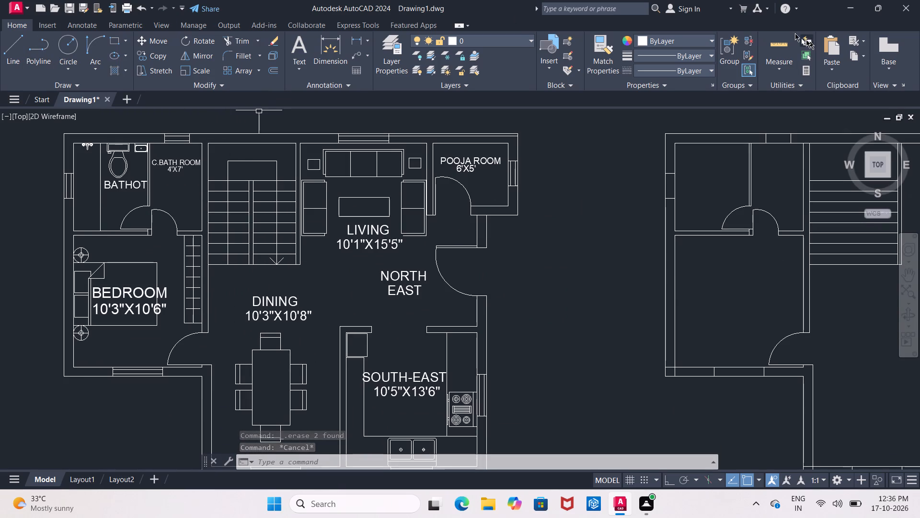
click(695, 43)
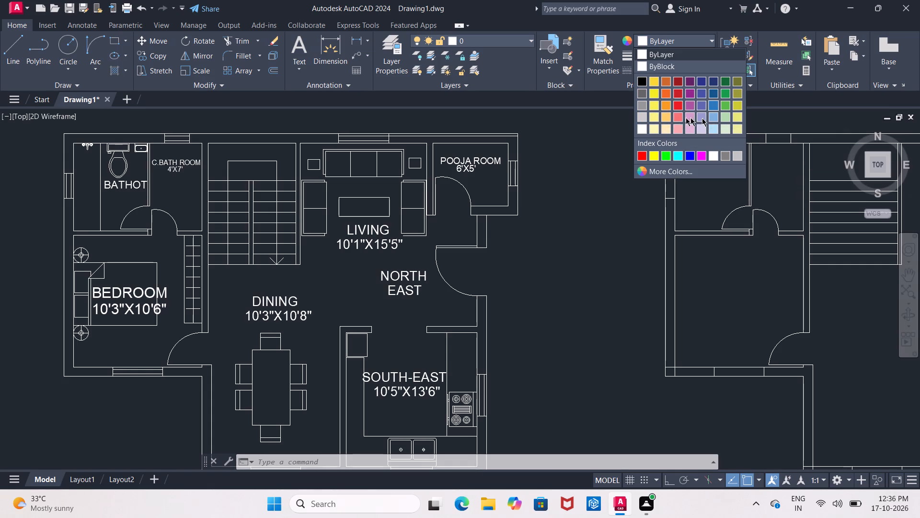
click(652, 119)
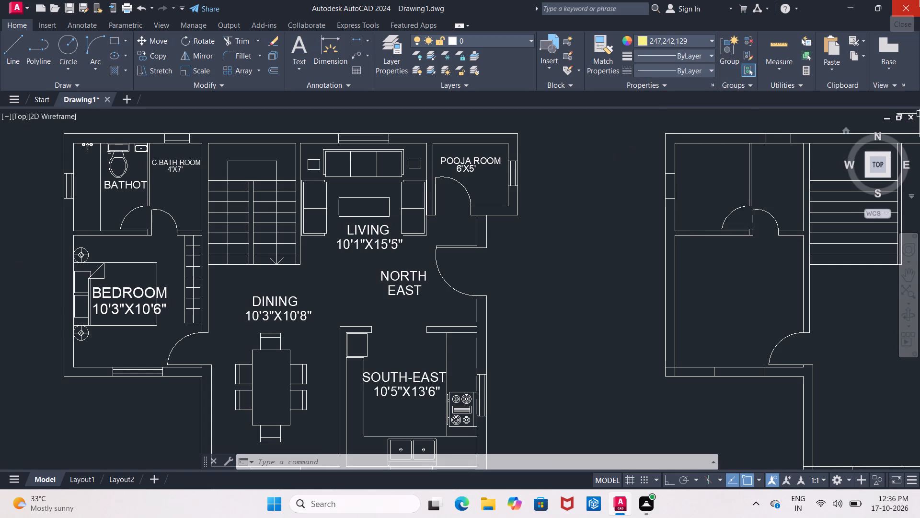
click(11, 47)
middle_drag(23, 154, 265, 128)
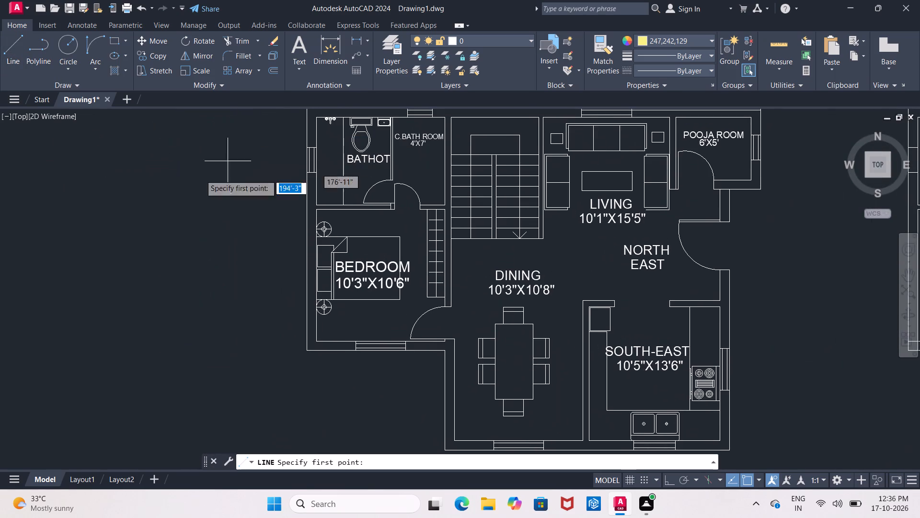
click(94, 184)
click(157, 181)
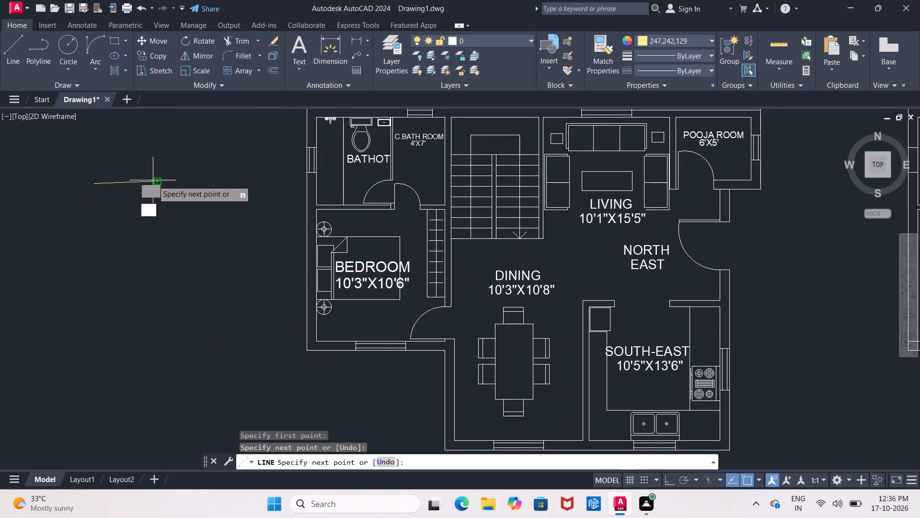
key(Escape)
Match the yellow sample line's properties onto the bathroom's west window and the bedroom's south window in the furnished plan.
click(601, 44)
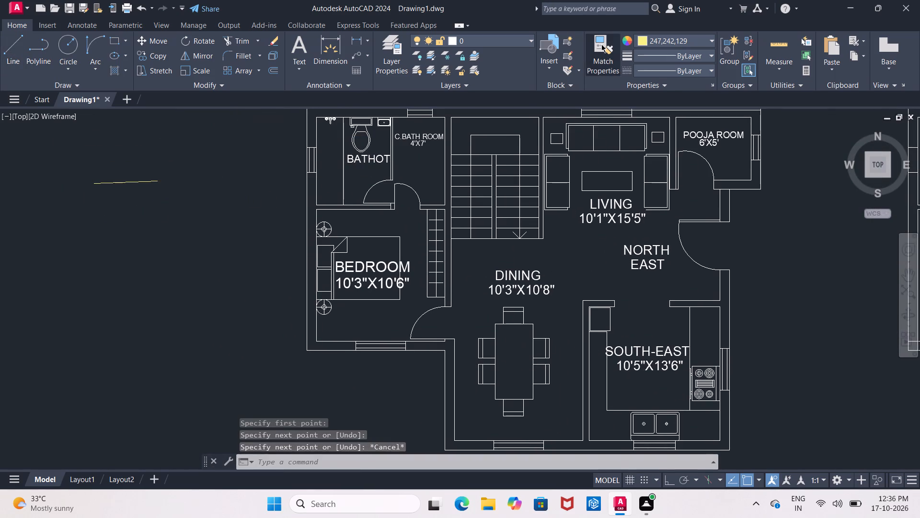
click(136, 182)
middle_drag(283, 155, 264, 169)
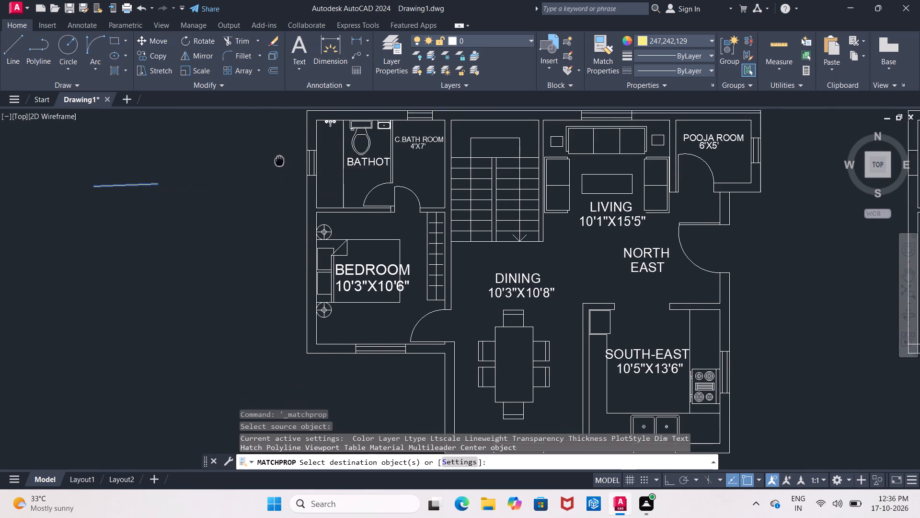
middle_drag(264, 169, 214, 188)
click(218, 167)
click(250, 212)
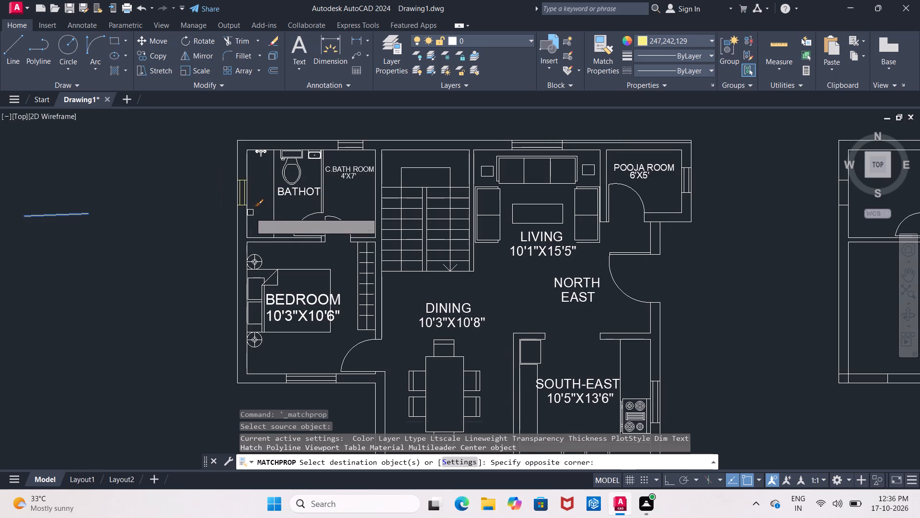
middle_drag(250, 215, 232, 127)
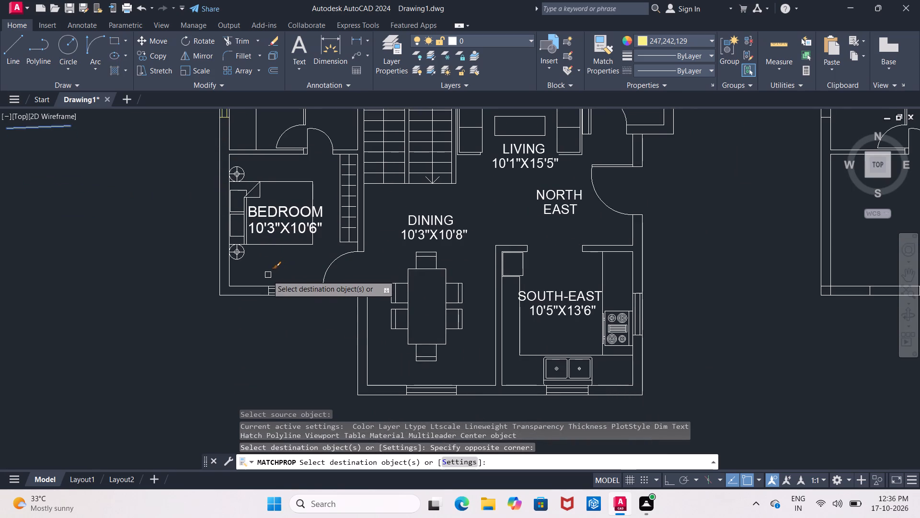
click(260, 278)
click(326, 317)
Match the same yellow properties onto the dining area's south window and the kitchen's south window behind the sink.
middle_drag(324, 317, 193, 218)
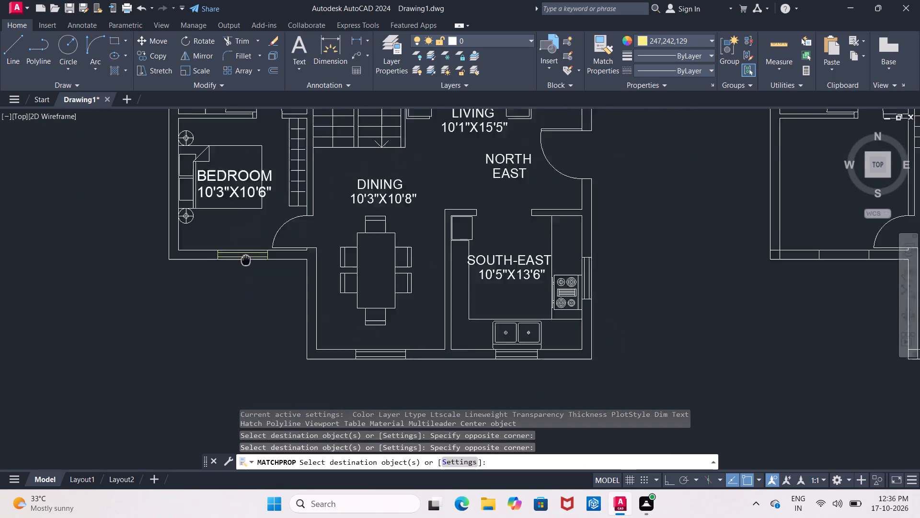
middle_drag(193, 218, 124, 150)
drag(189, 207, 202, 214)
click(289, 260)
middle_drag(281, 264, 225, 262)
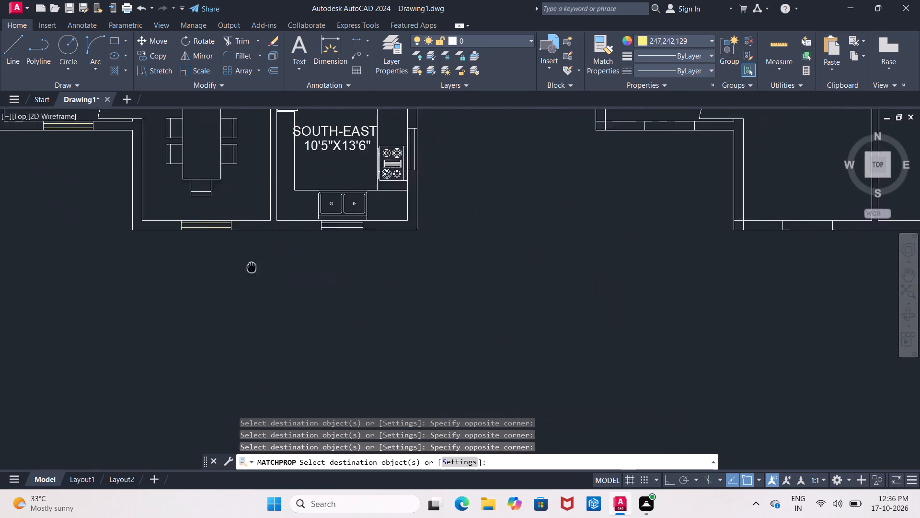
middle_drag(225, 262, 175, 248)
scroll(228, 220, up, 2)
drag(221, 163, 227, 169)
click(403, 246)
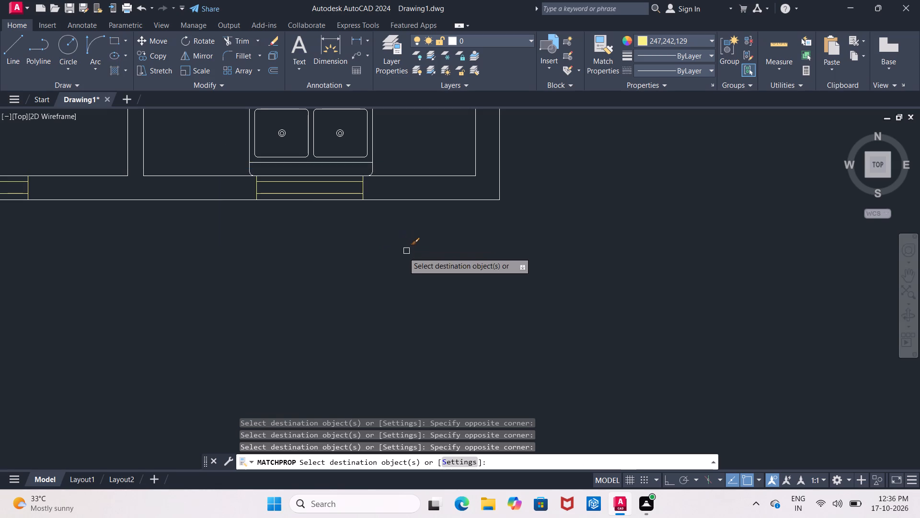
Match the same yellow properties onto the kitchen's east window beside the stove and the pooja room's east window.
middle_drag(403, 253, 217, 354)
scroll(222, 349, down, 3)
scroll(235, 268, up, 4)
middle_drag(239, 267, 248, 198)
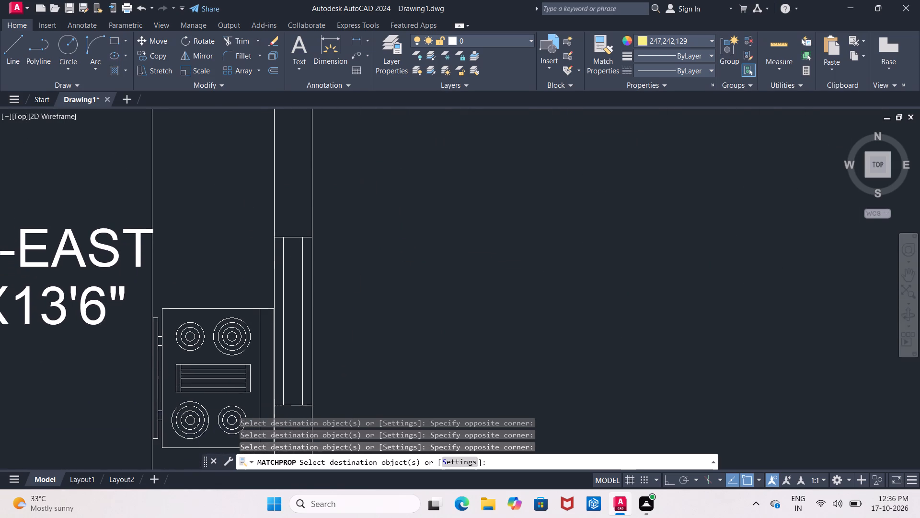
drag(252, 188, 254, 198)
middle_drag(347, 362, 320, 285)
scroll(321, 289, up, 1)
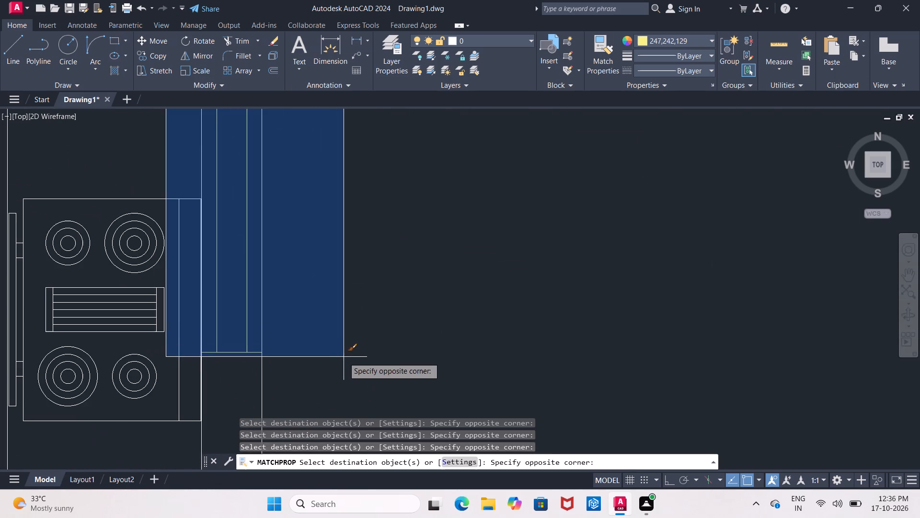
click(346, 367)
scroll(334, 357, down, 3)
scroll(357, 263, down, 2)
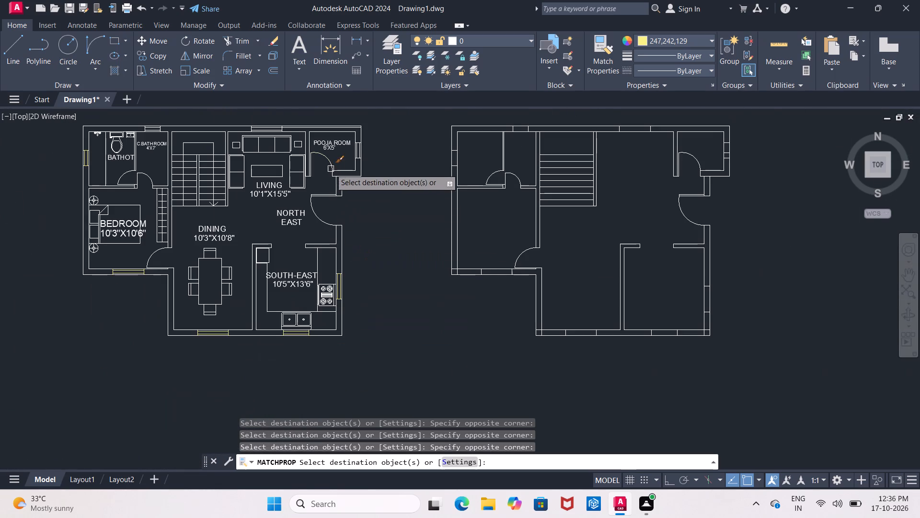
scroll(352, 151, up, 3)
click(353, 115)
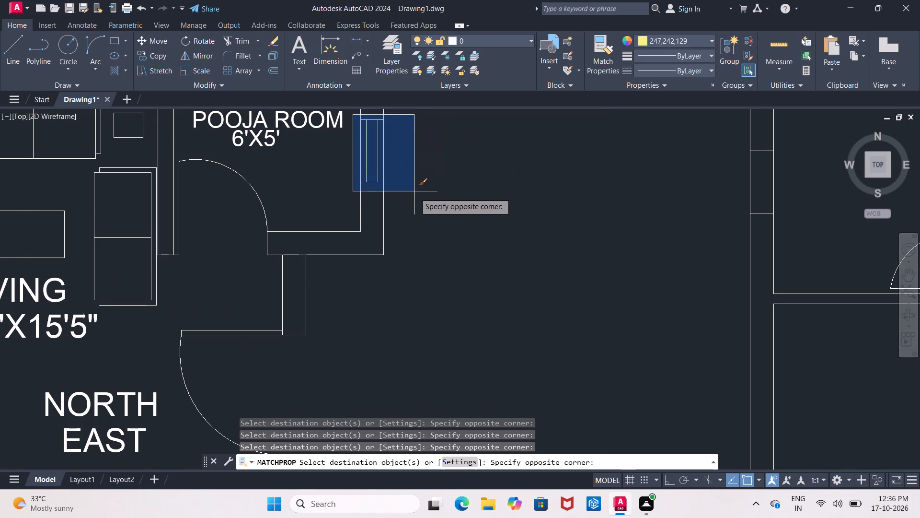
click(415, 194)
Match the same yellow properties onto the living room's and C.Bath Room's windows in the north wall.
middle_drag(417, 202, 459, 358)
scroll(445, 303, down, 2)
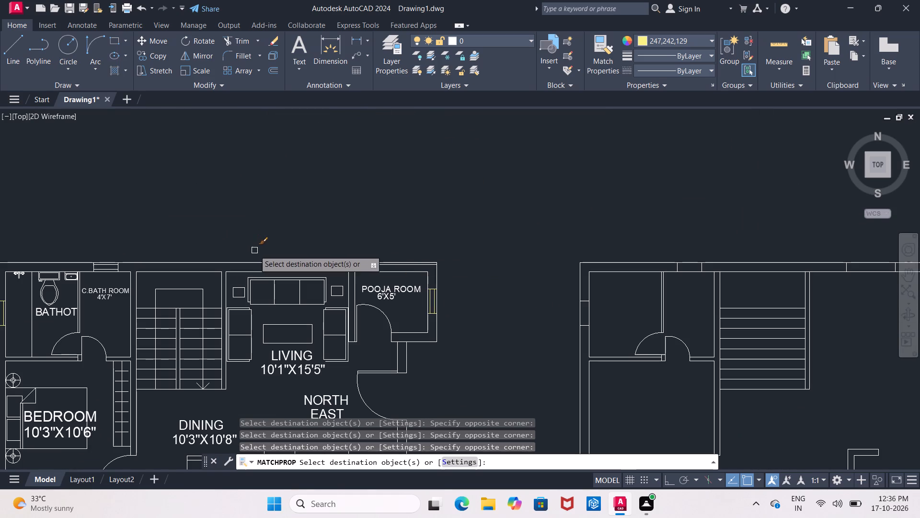
click(254, 250)
click(333, 279)
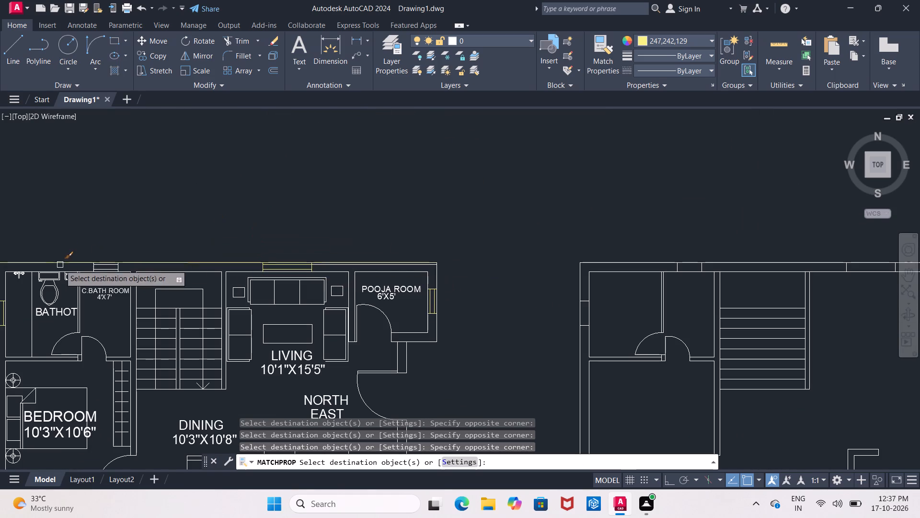
click(86, 252)
click(130, 278)
scroll(130, 278, down, 2)
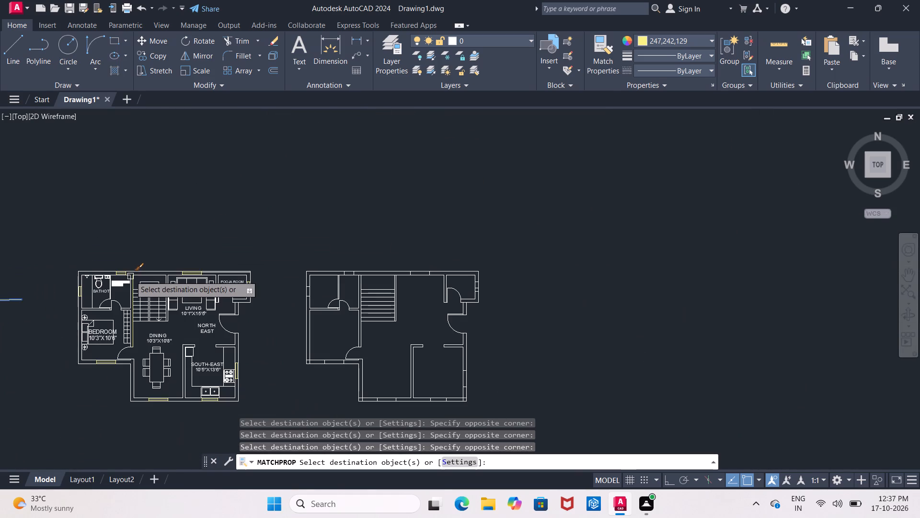
middle_drag(160, 246, 193, 215)
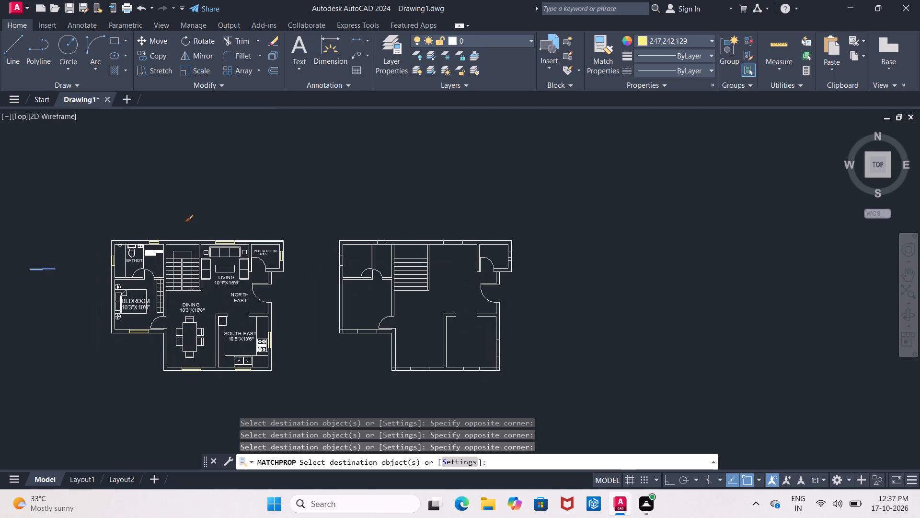
key(Escape)
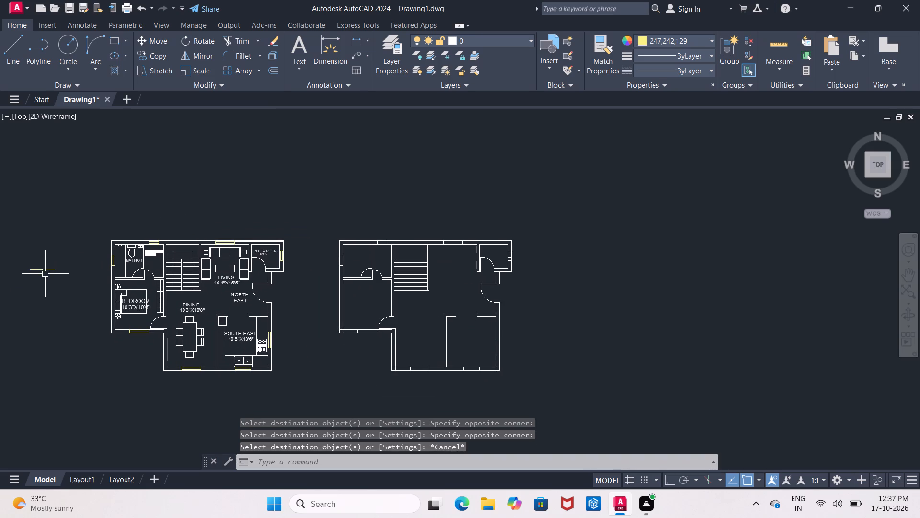
Delete the yellow sample line west of the furnished plan.
click(47, 270)
key(Delete)
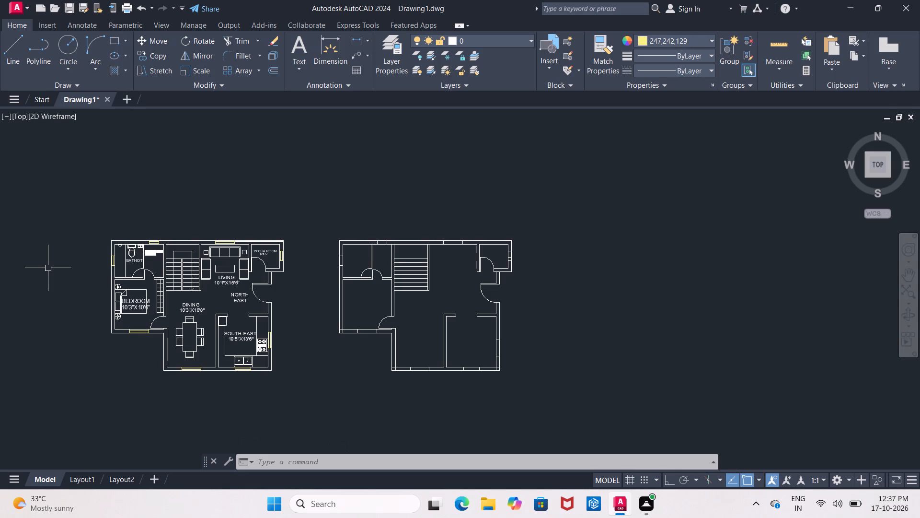
Delete the four window edge lines in the unfurnished plan's north wall and the upper two cross lines in its pooja room's east wall.
scroll(373, 237, up, 4)
middle_drag(373, 236, 259, 77)
middle_drag(283, 123, 280, 172)
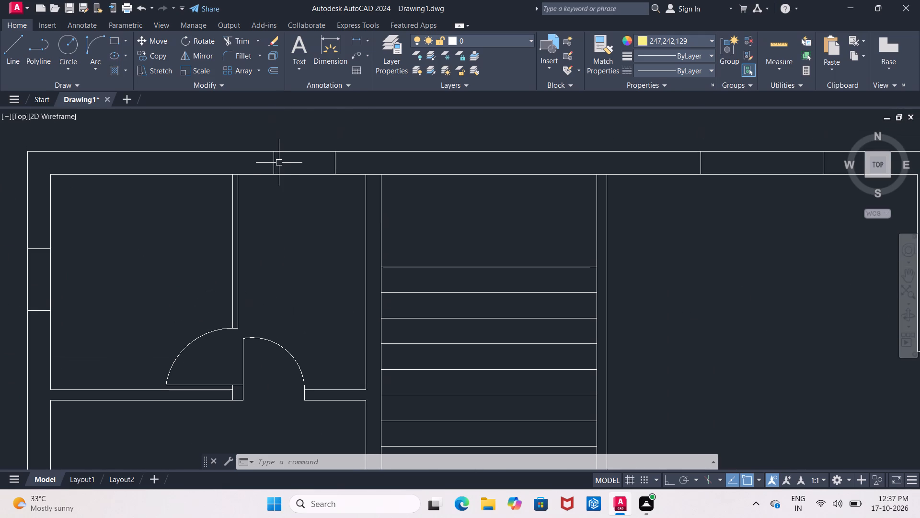
click(275, 164)
click(333, 168)
middle_drag(401, 168, 368, 159)
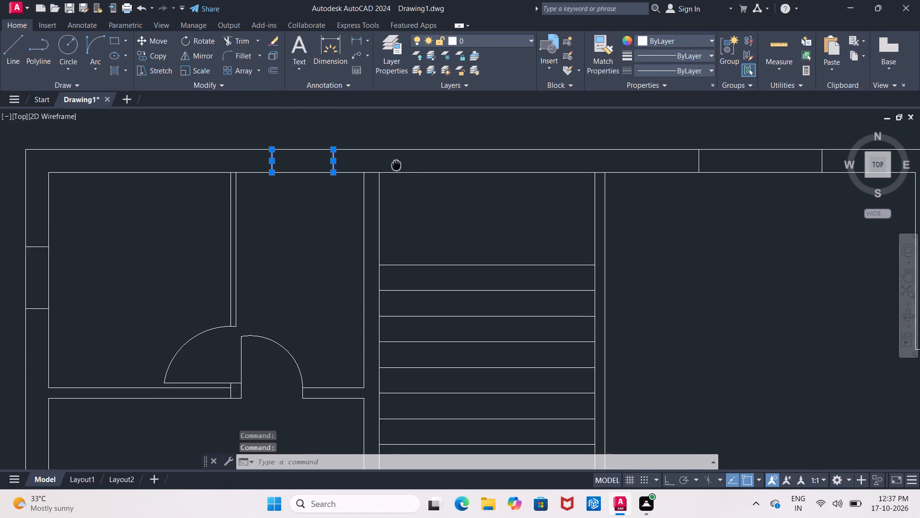
middle_drag(368, 159, 318, 153)
click(617, 150)
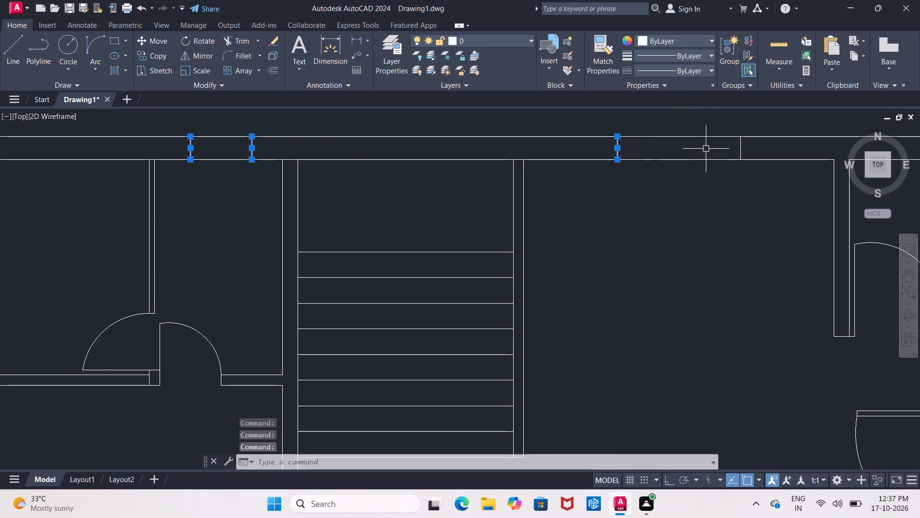
click(738, 149)
scroll(737, 158, down, 3)
middle_drag(803, 181, 781, 175)
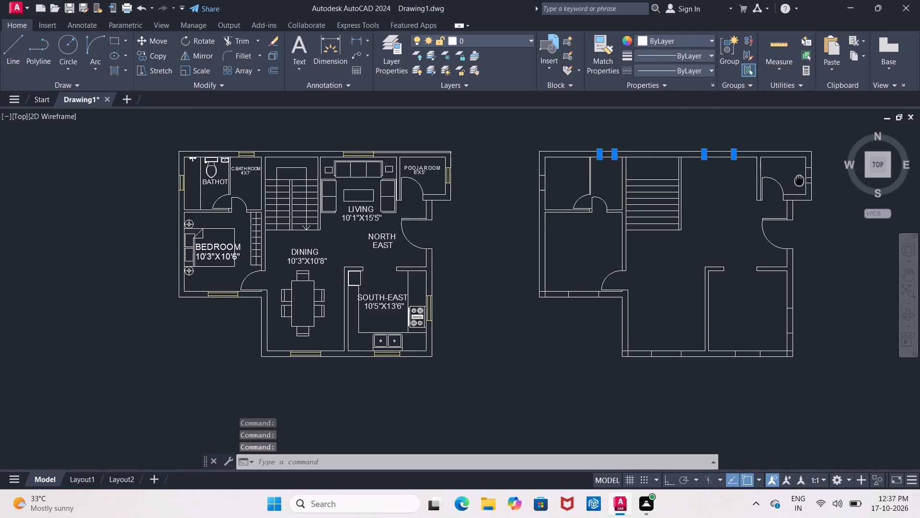
middle_drag(781, 175, 693, 157)
scroll(735, 155, up, 3)
middle_drag(721, 150, 679, 201)
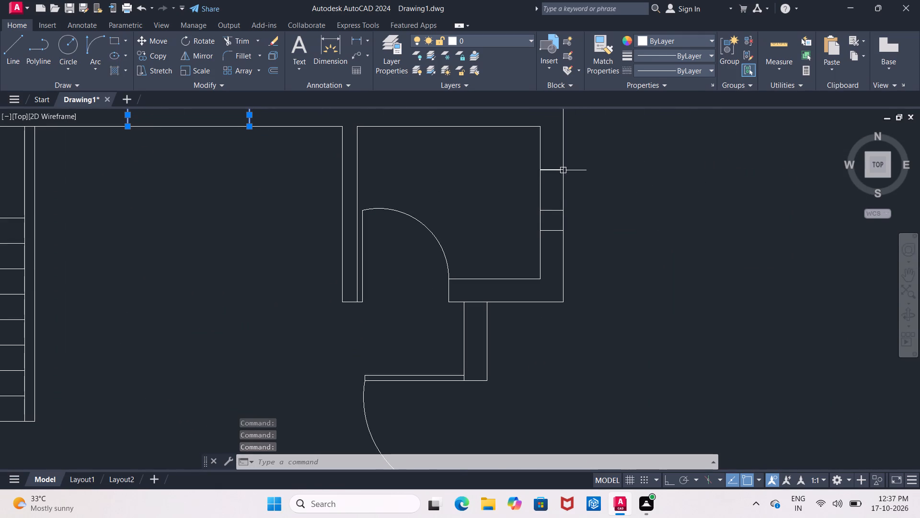
click(547, 172)
click(553, 211)
key(Delete)
Delete the remaining cross line in the east wall of the unfurnished plan's pooja room.
scroll(553, 210, down, 3)
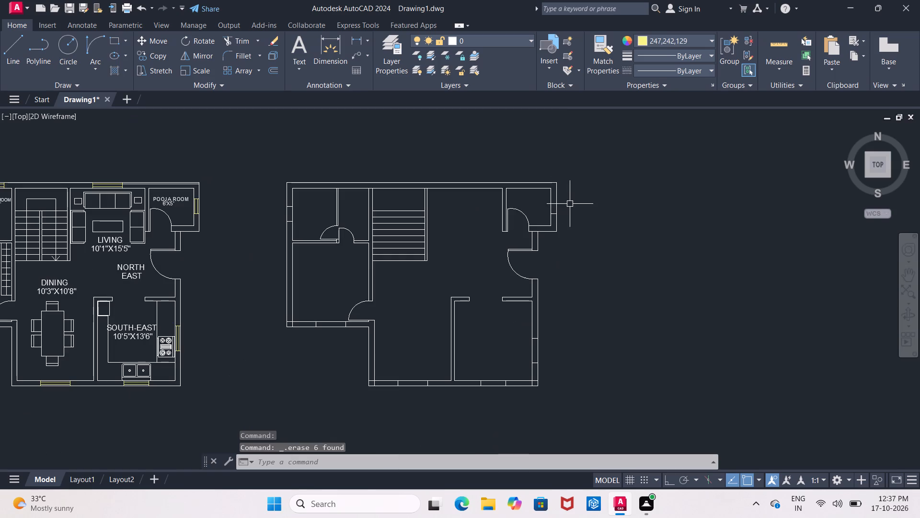
scroll(568, 212, up, 2)
click(528, 216)
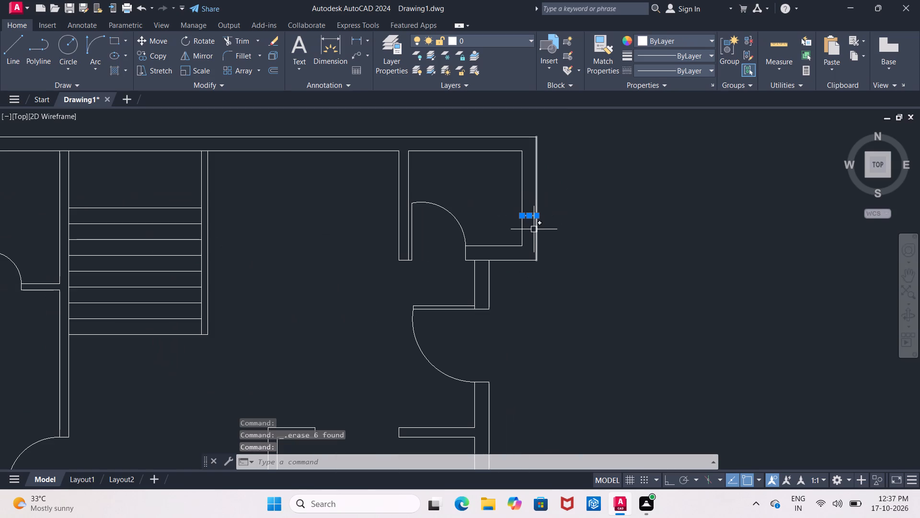
key(Delete)
Delete the two window cross lines in the unfurnished plan's west wall and the two in its bedroom's south wall.
scroll(534, 228, down, 3)
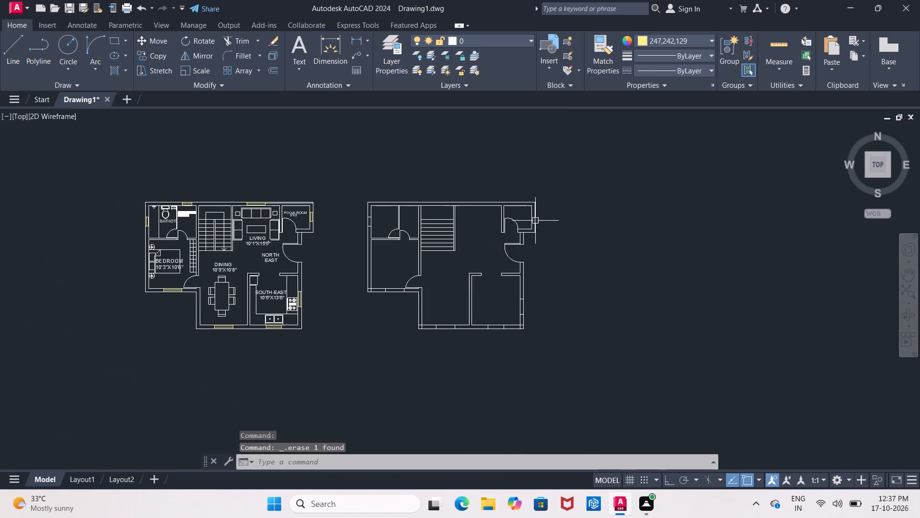
scroll(368, 227, up, 3)
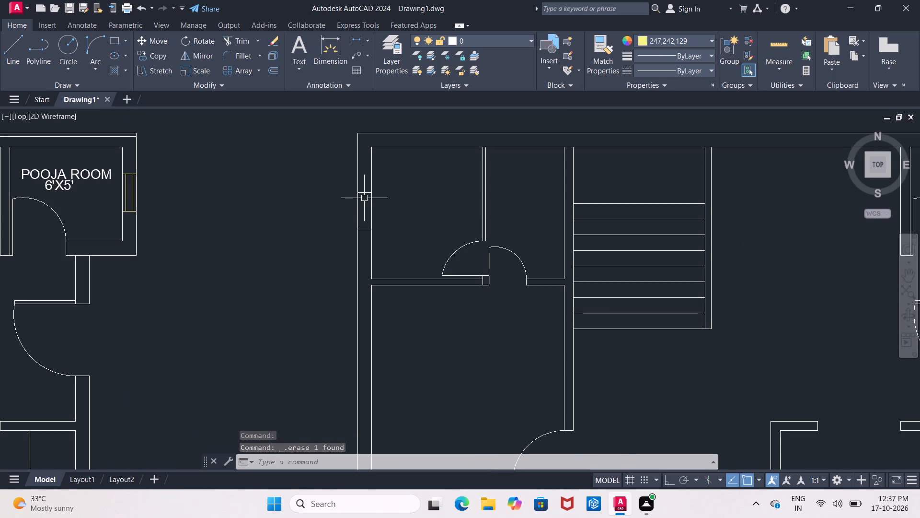
click(362, 192)
click(364, 230)
scroll(364, 230, down, 3)
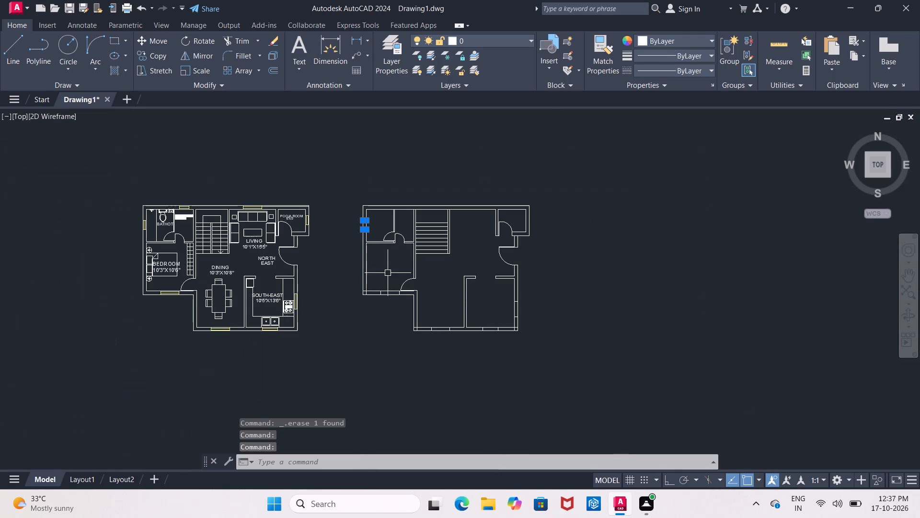
scroll(380, 291, up, 3)
click(375, 304)
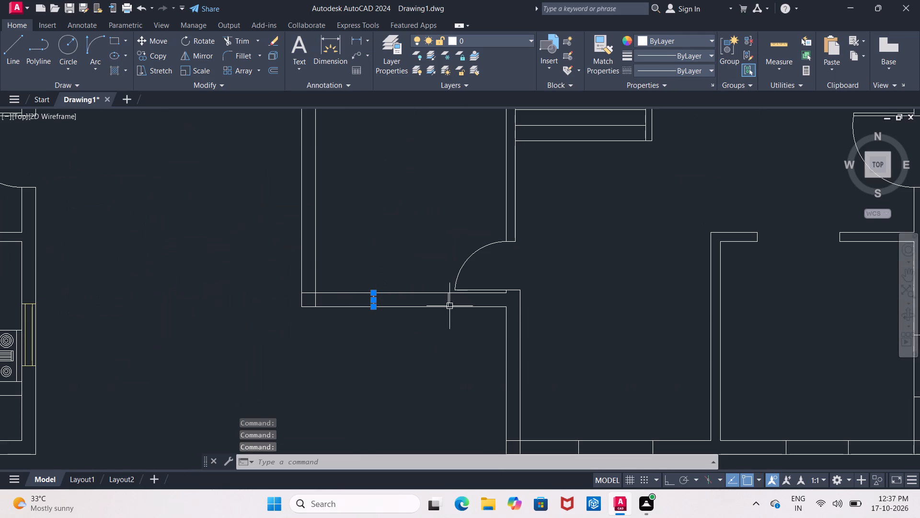
click(447, 306)
key(Delete)
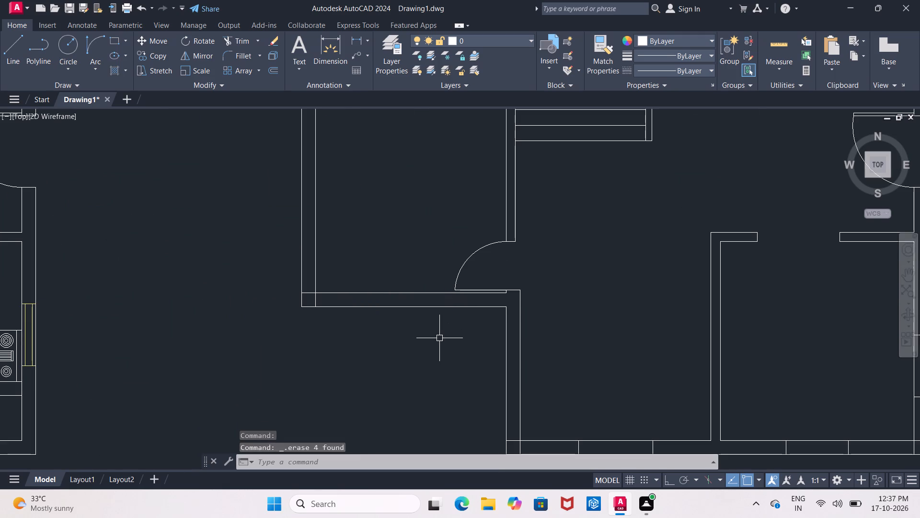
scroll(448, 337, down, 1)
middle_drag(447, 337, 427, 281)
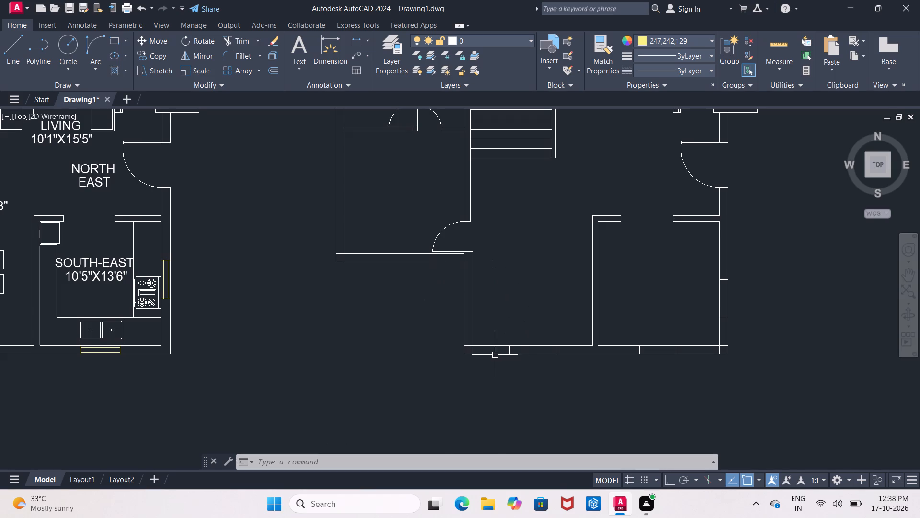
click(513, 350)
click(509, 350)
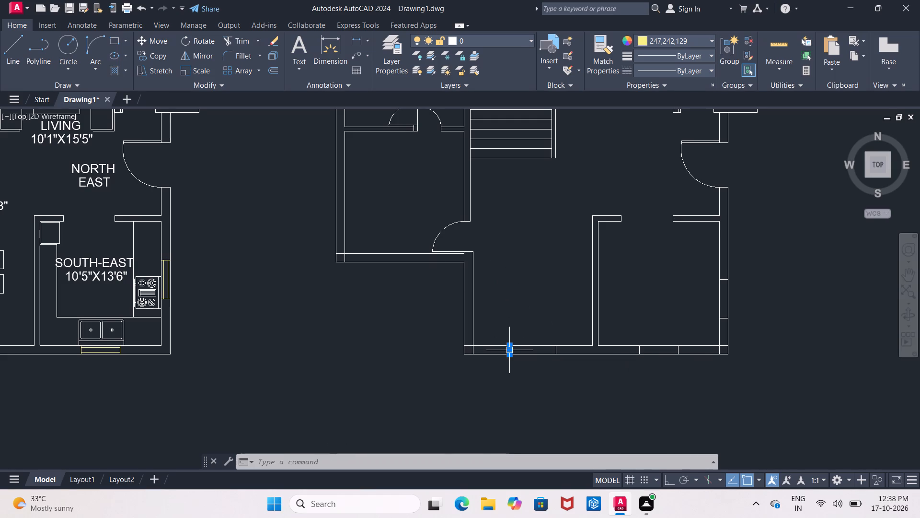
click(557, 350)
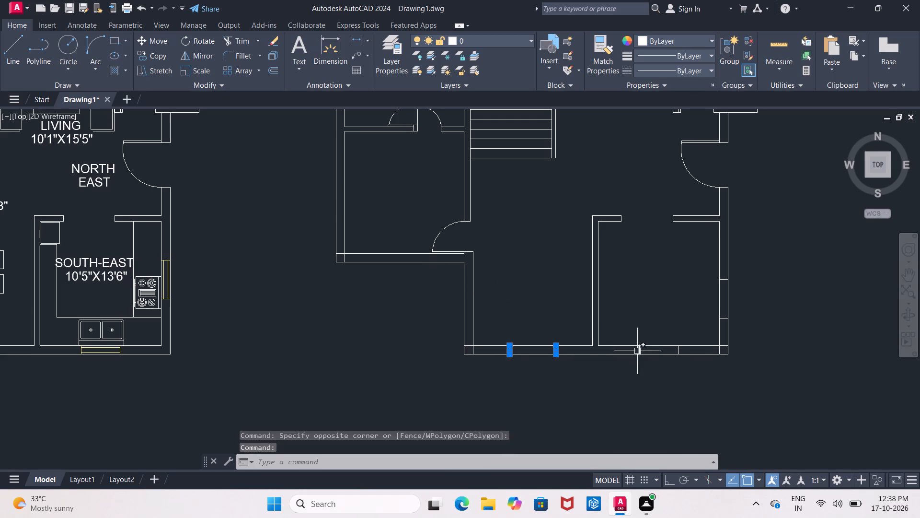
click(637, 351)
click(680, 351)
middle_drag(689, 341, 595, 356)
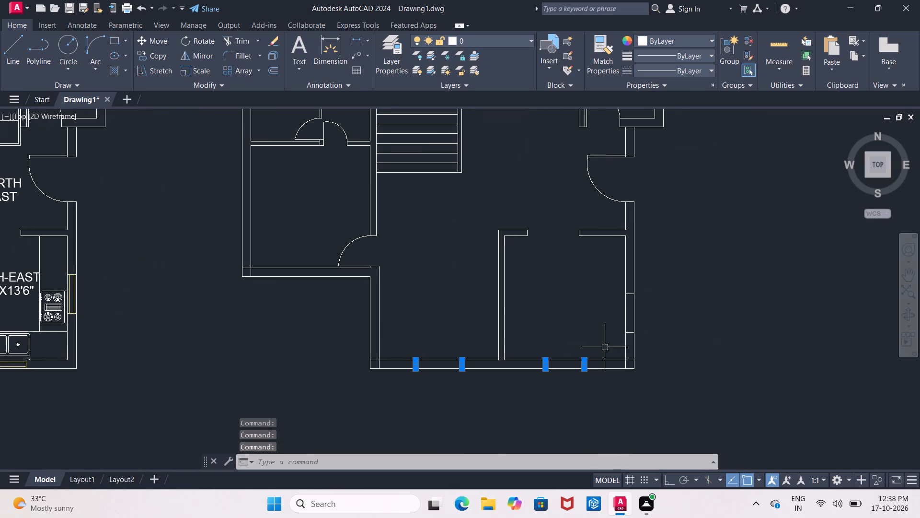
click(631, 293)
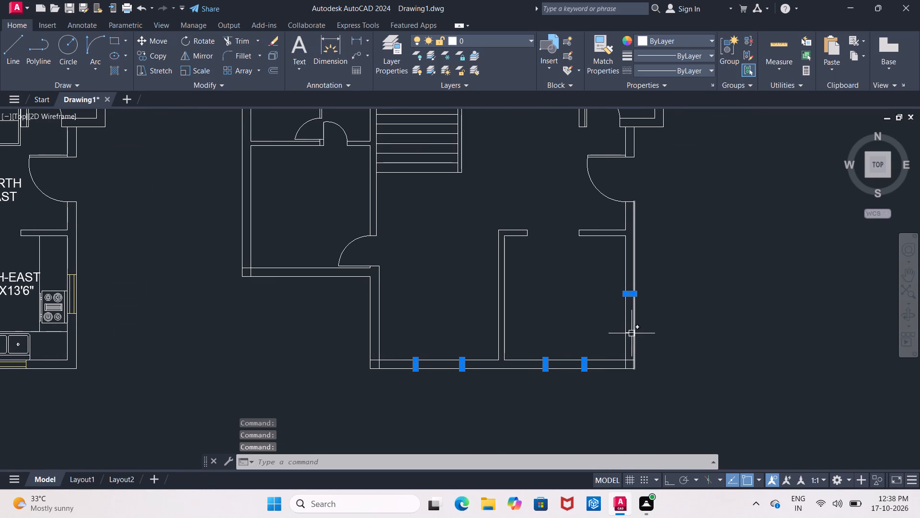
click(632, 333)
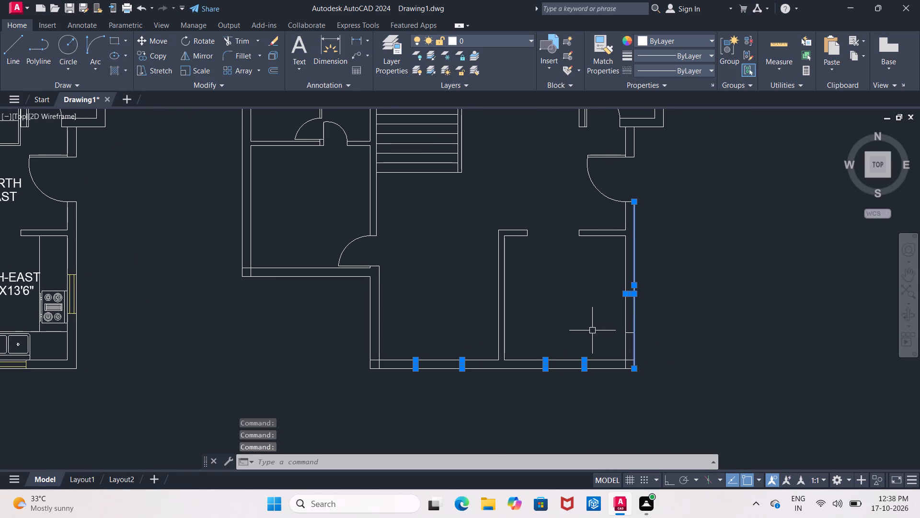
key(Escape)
Delete the four window cross lines in the southernmost wall of the unfurnished plan.
click(418, 364)
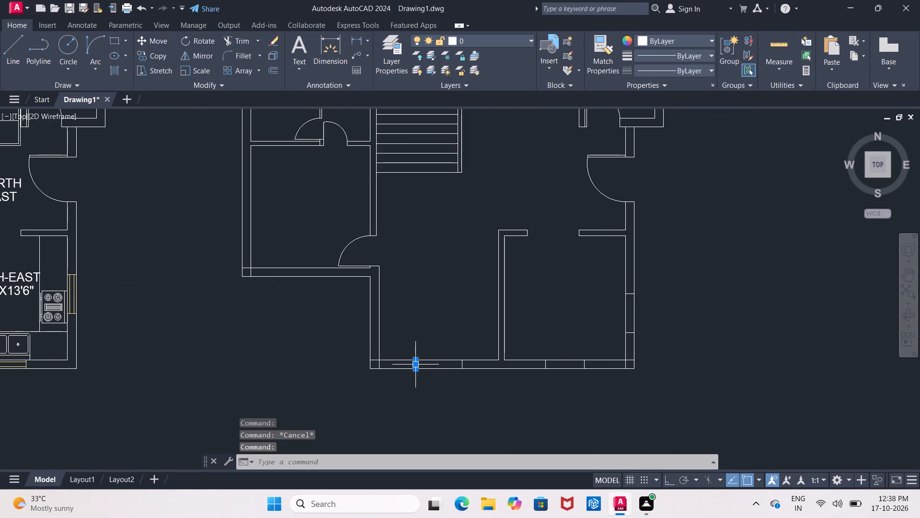
key(Delete)
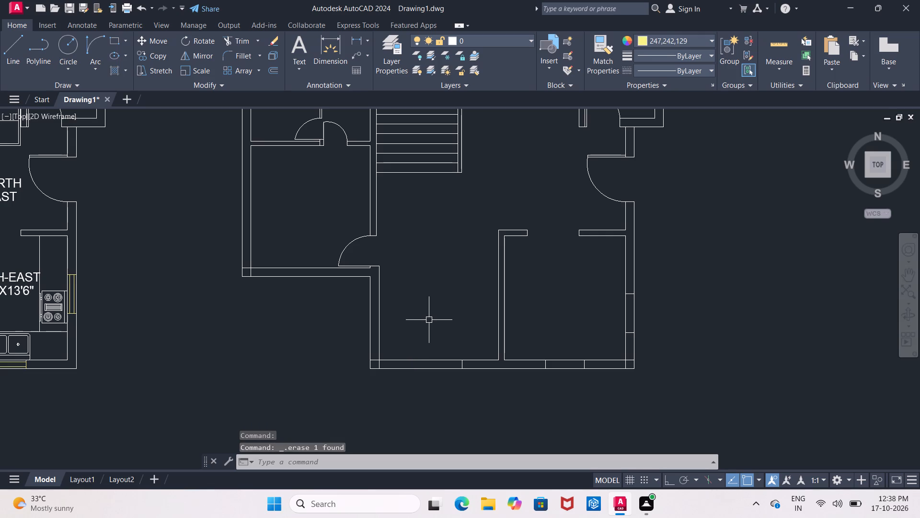
click(463, 363)
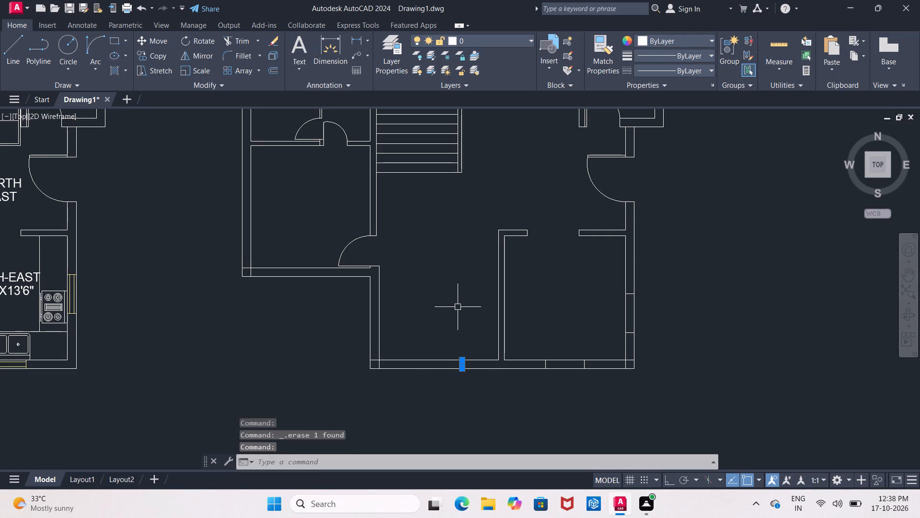
key(Delete)
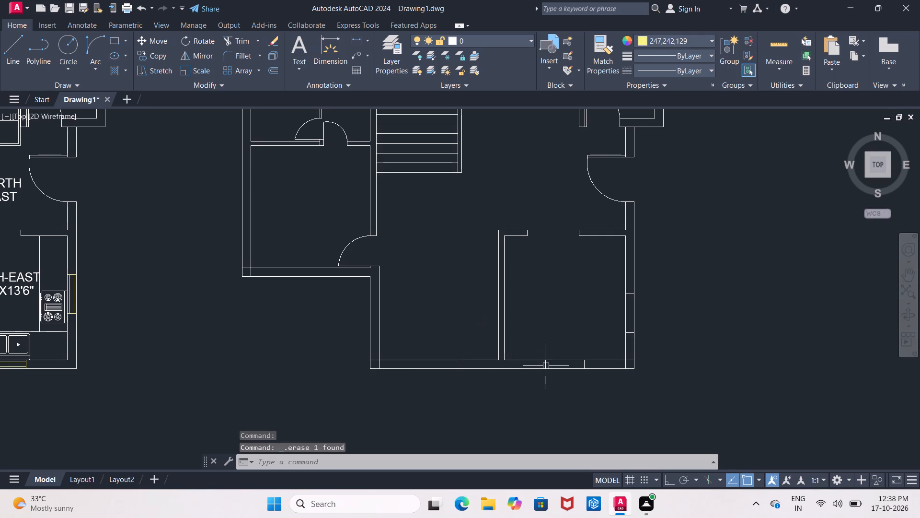
scroll(546, 366, up, 2)
click(543, 359)
click(638, 370)
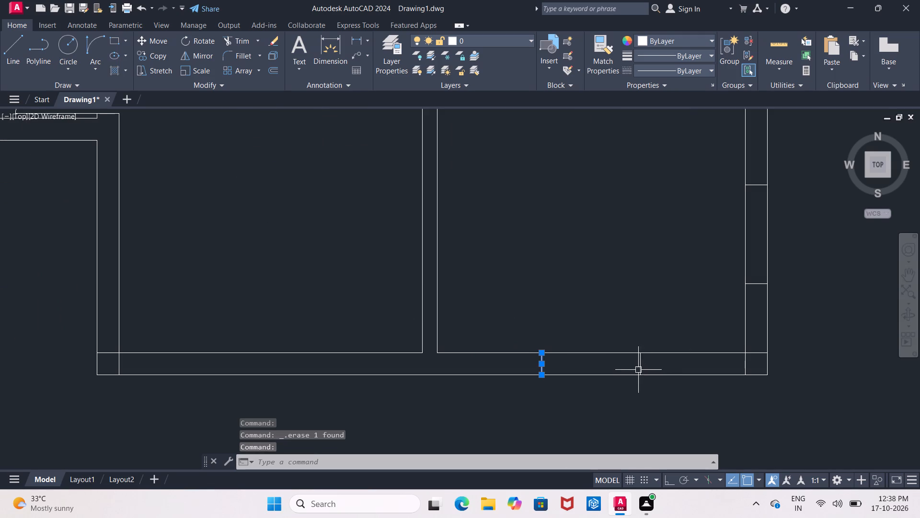
key(Delete)
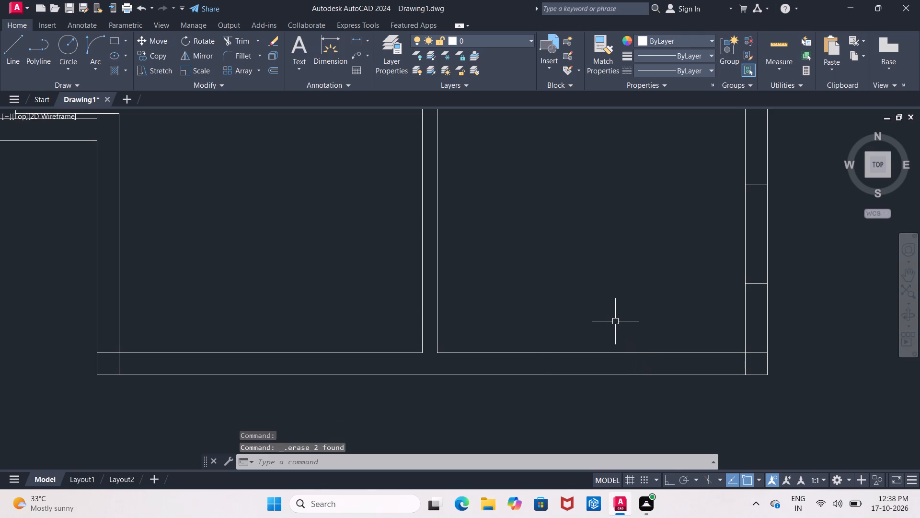
Delete the two window cross lines in the east wall of the unfurnished plan's south-east room.
click(757, 184)
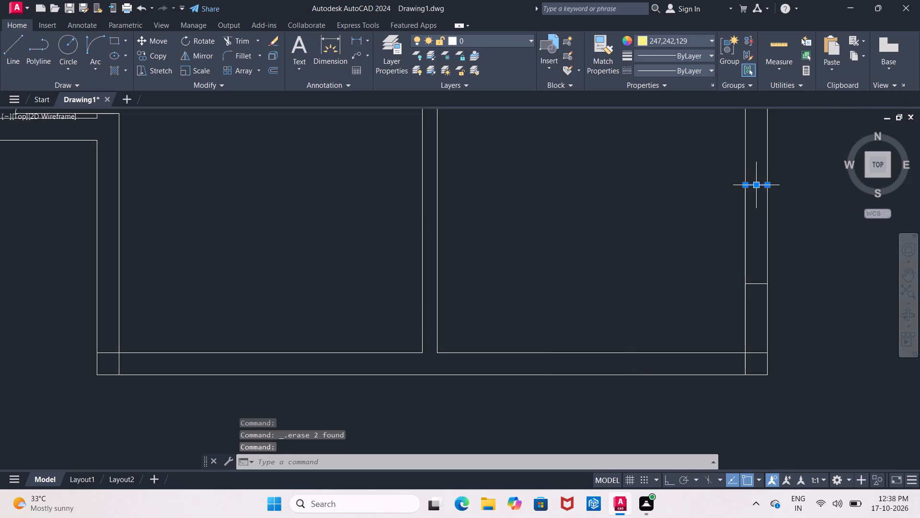
click(759, 283)
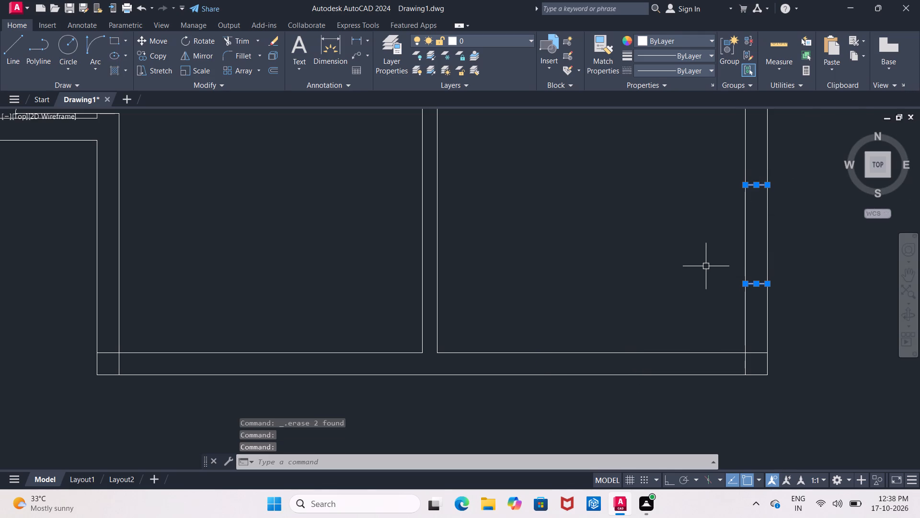
key(Delete)
Copy the entire unfurnished plan to the empty area directly below the furnished plan, roughly aligned with its west wall.
scroll(697, 267, down, 4)
middle_drag(695, 256, 625, 239)
click(458, 129)
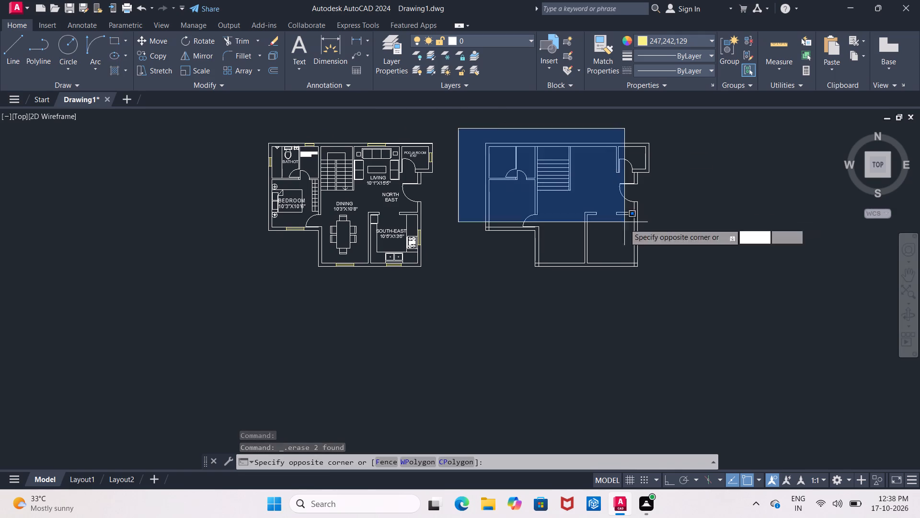
click(687, 294)
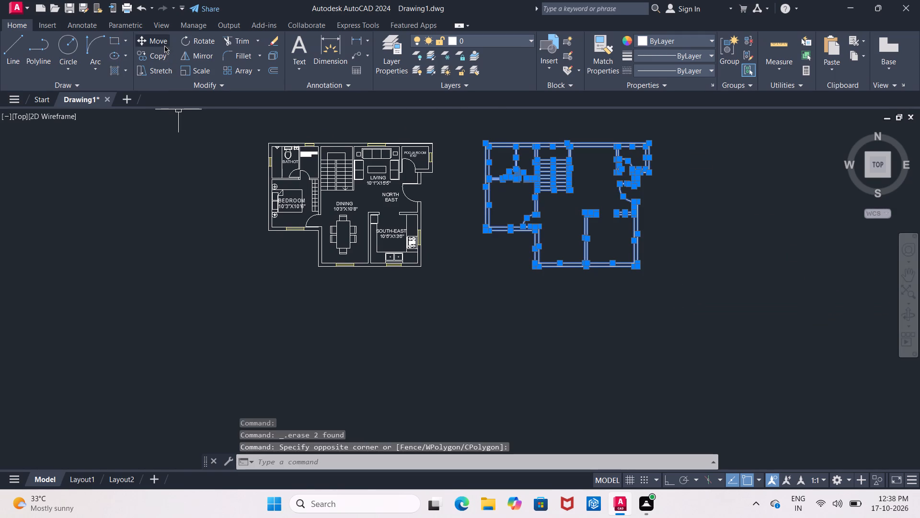
click(165, 53)
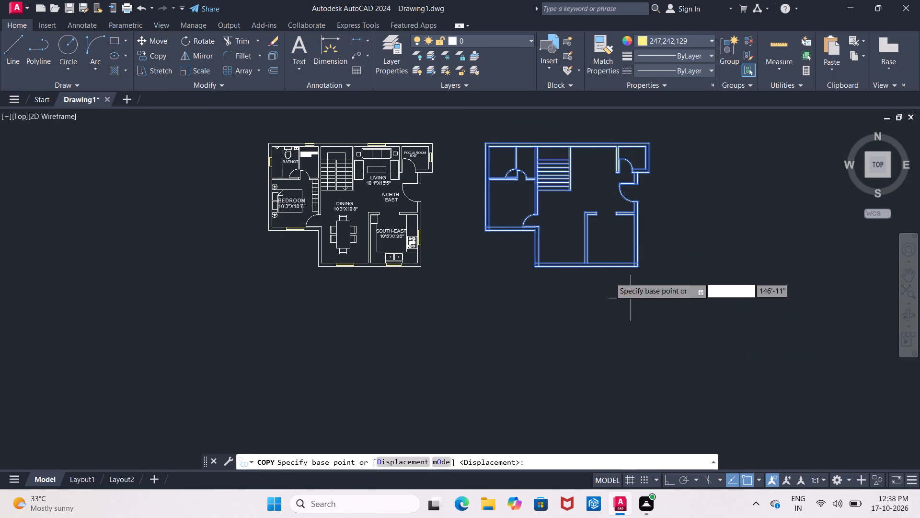
drag(558, 208, 558, 216)
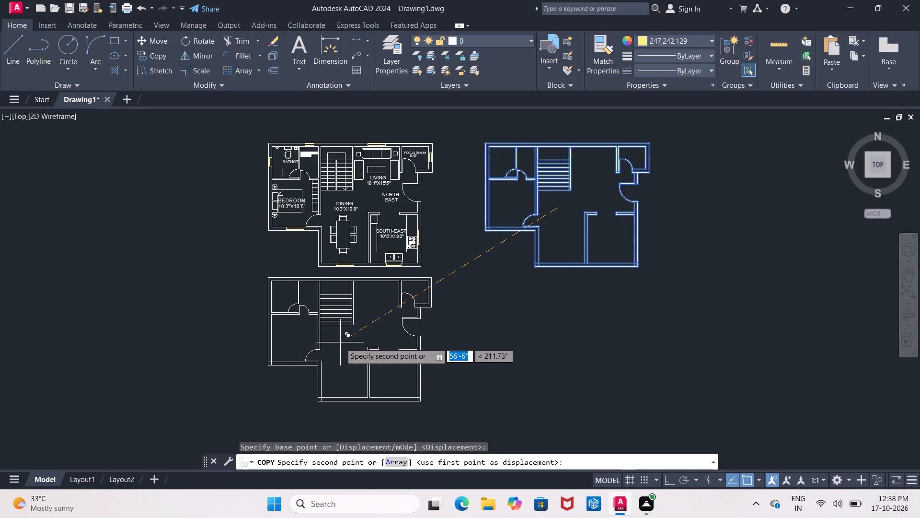
scroll(343, 342, up, 2)
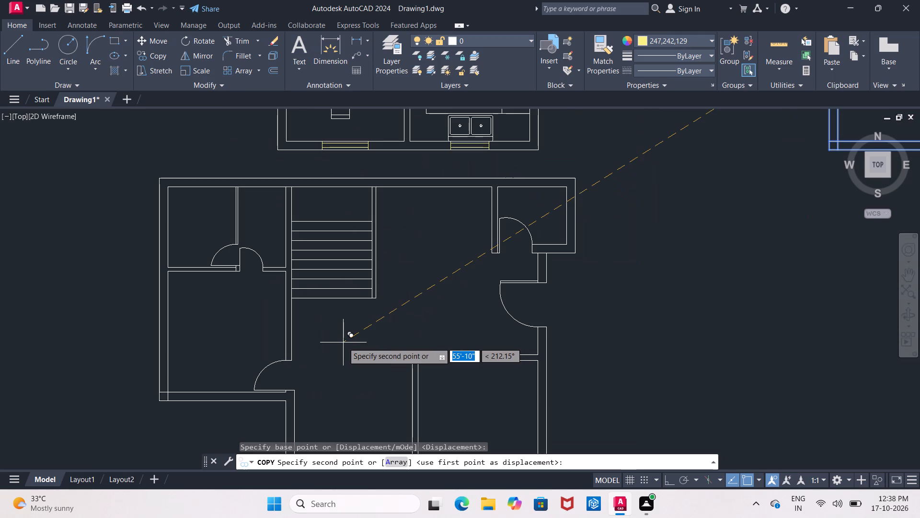
click(343, 342)
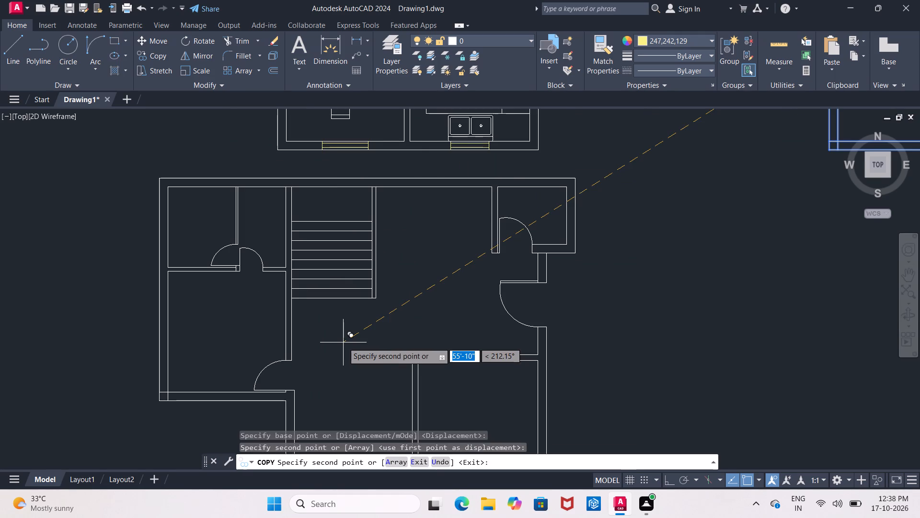
scroll(343, 342, down, 1)
key(Escape)
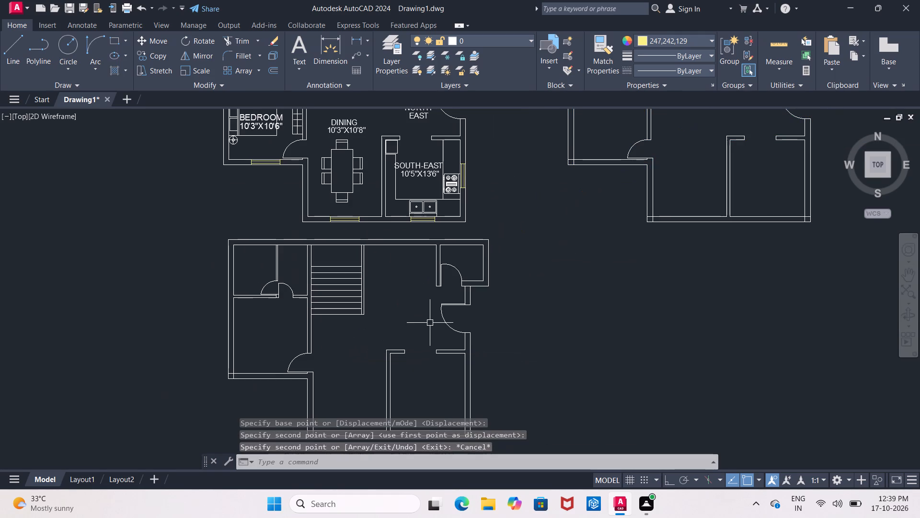
With Ortho on, draw a short vertical yellow line just inside the east wall of the copied plan's south-east room.
middle_drag(430, 323, 371, 289)
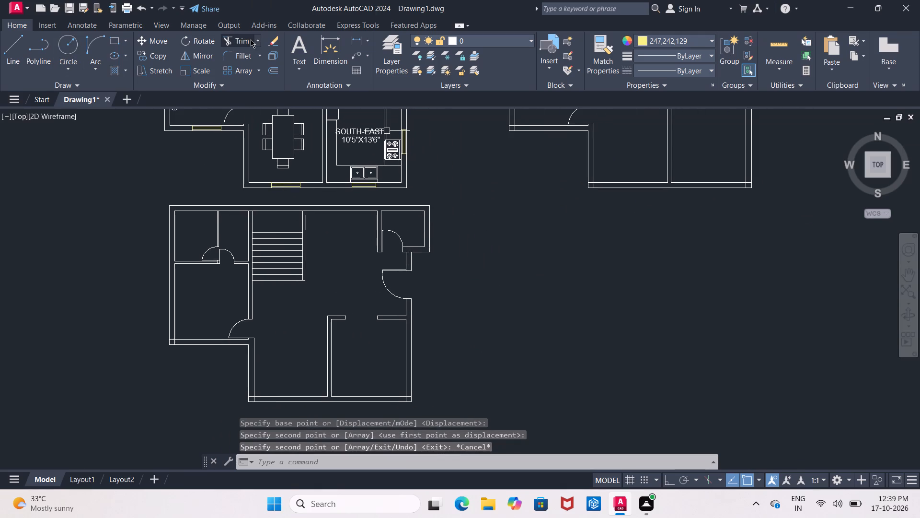
click(15, 58)
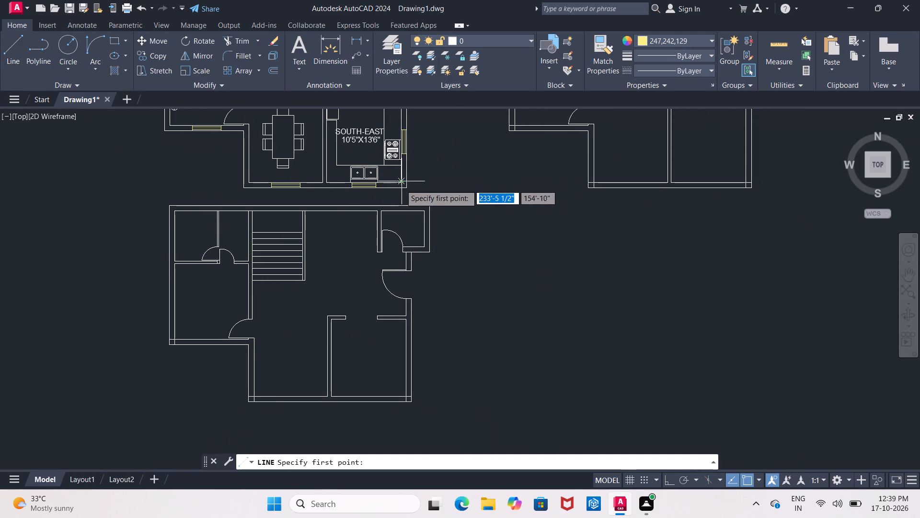
click(401, 366)
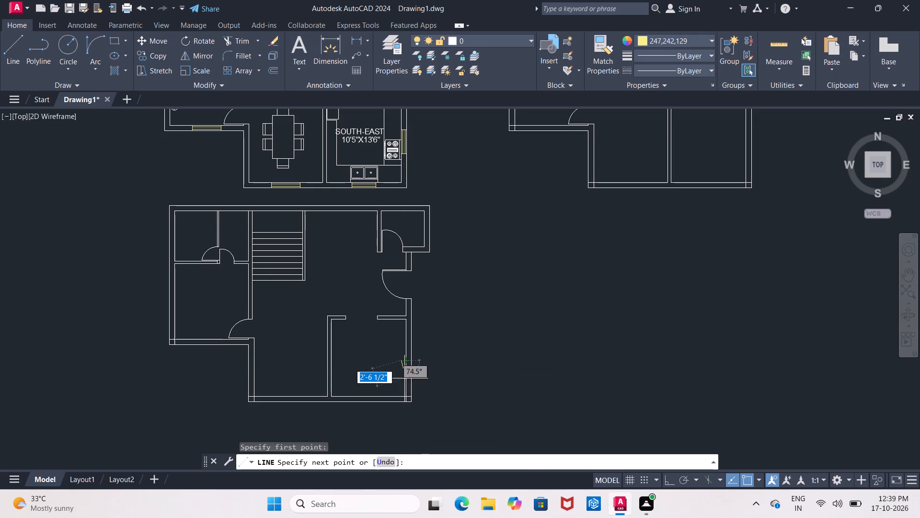
click(667, 486)
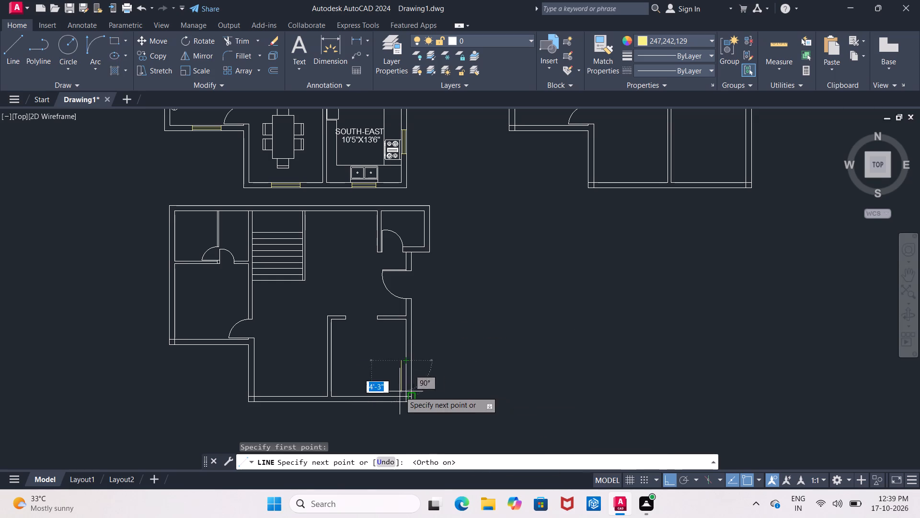
click(391, 373)
key(Escape)
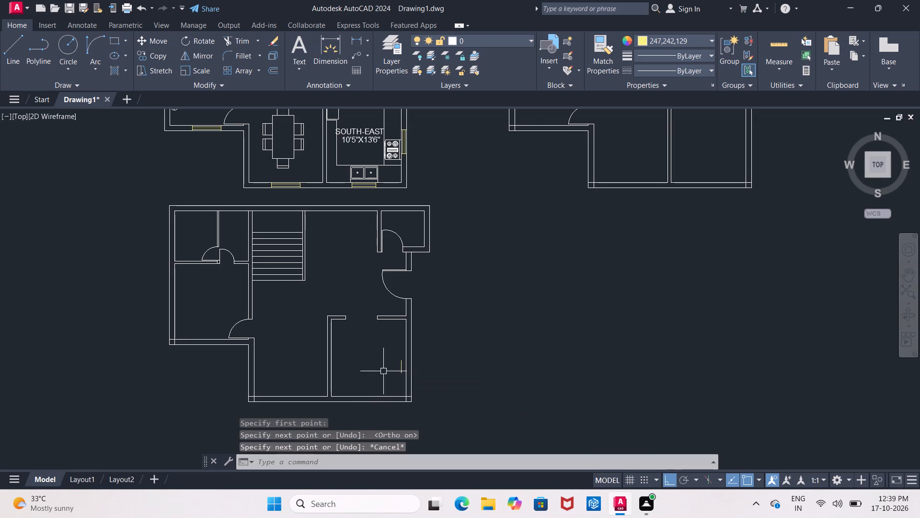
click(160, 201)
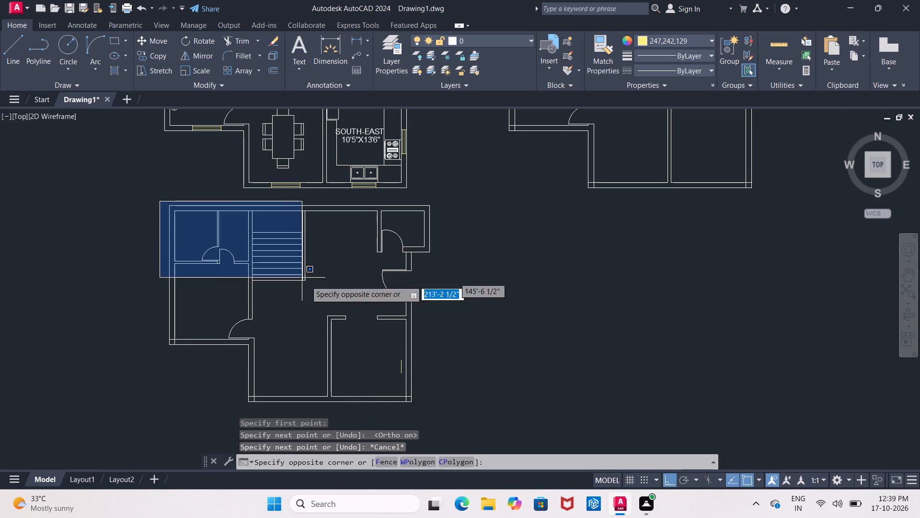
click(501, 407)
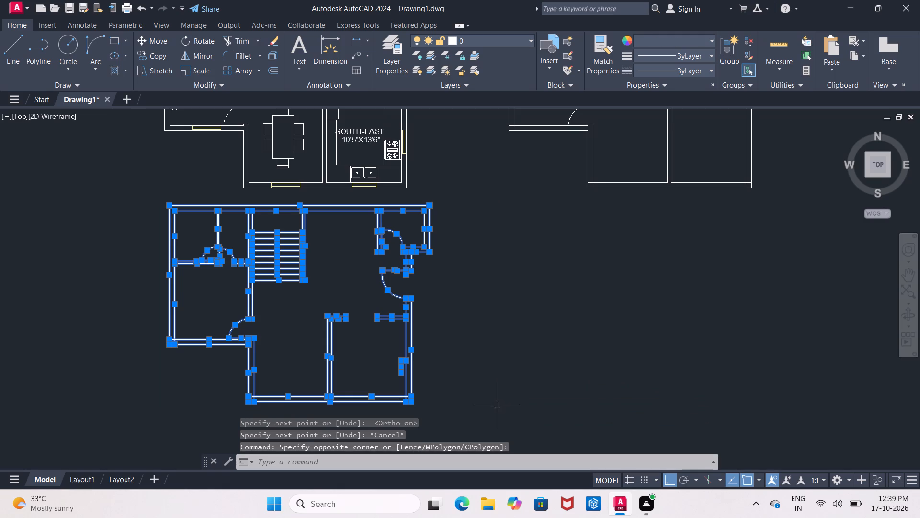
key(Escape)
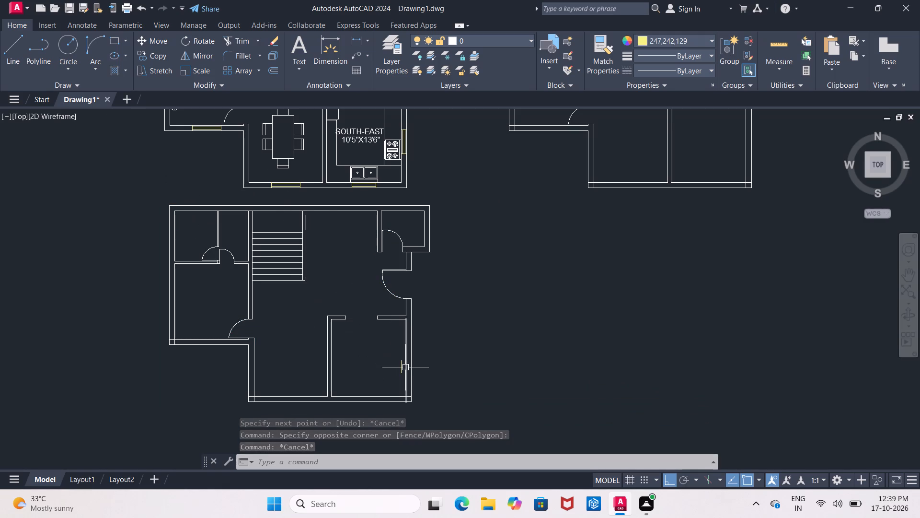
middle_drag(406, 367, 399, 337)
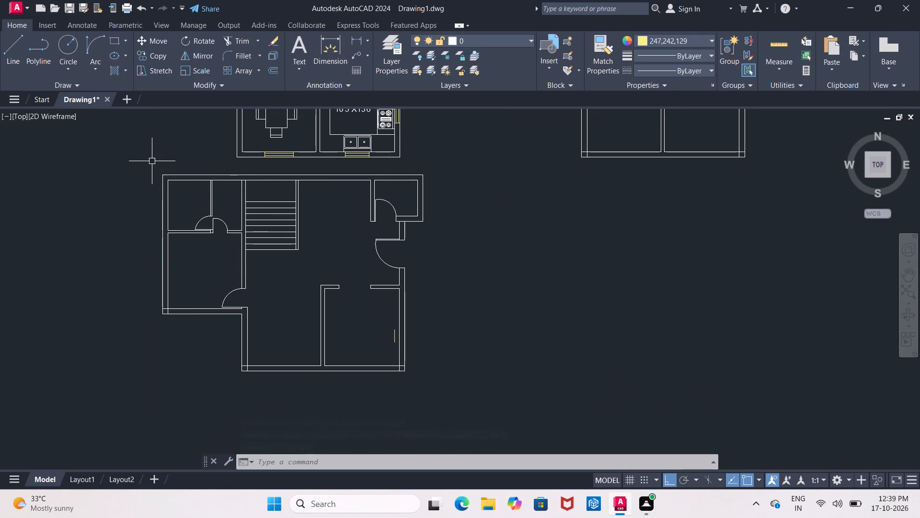
Move the entire copied plan 9" west so its east wall lines up with the furnished plan above.
click(151, 161)
click(418, 382)
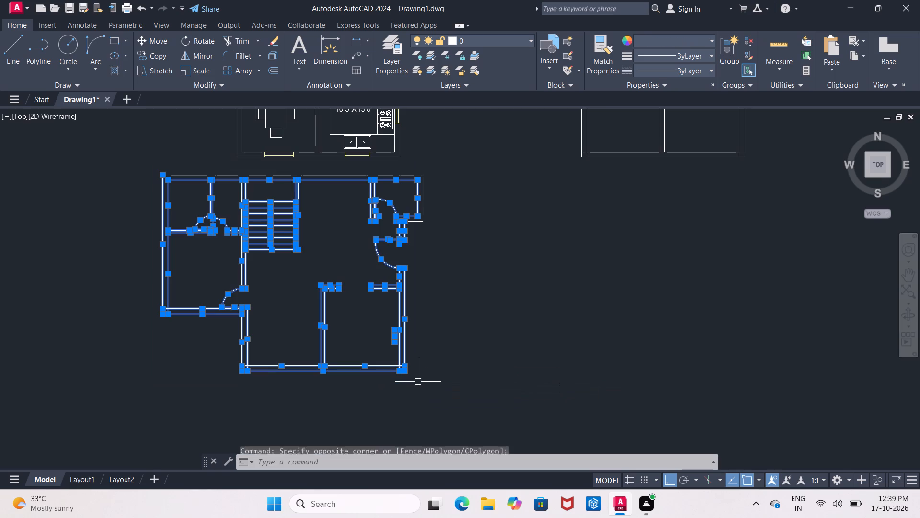
click(166, 46)
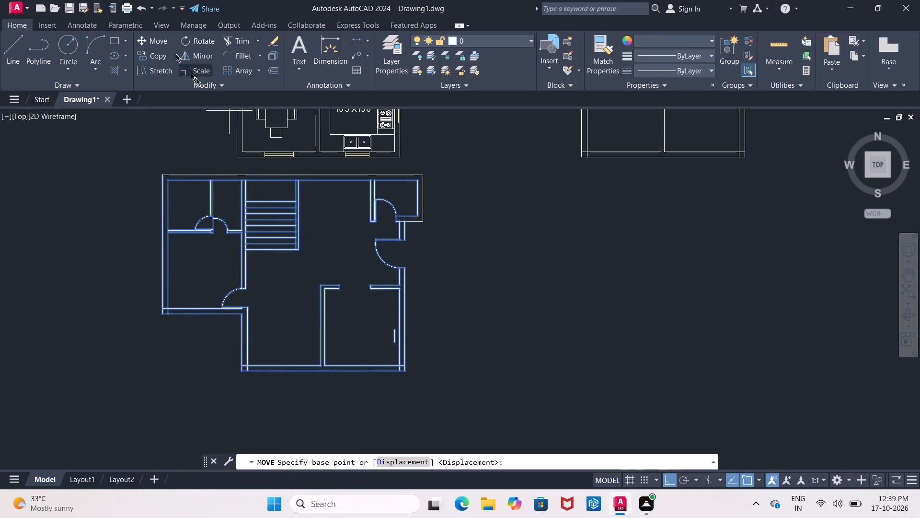
scroll(416, 382, up, 3)
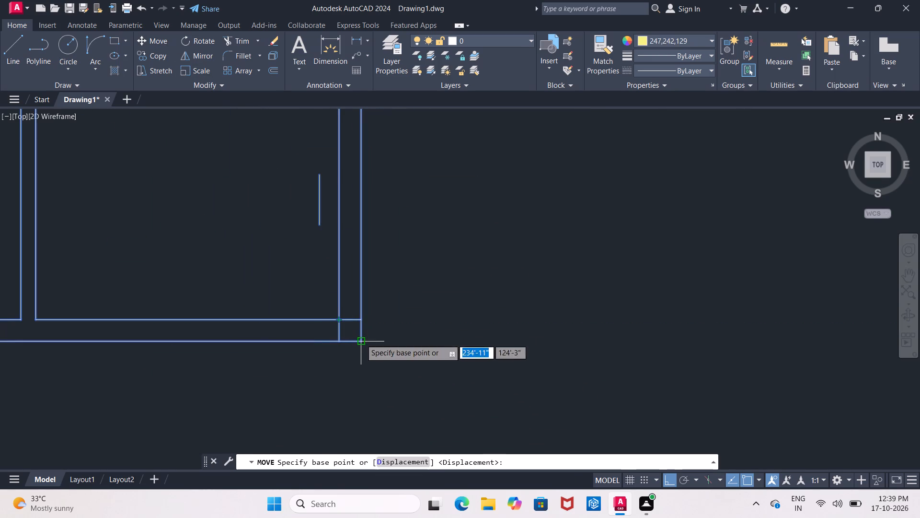
click(361, 339)
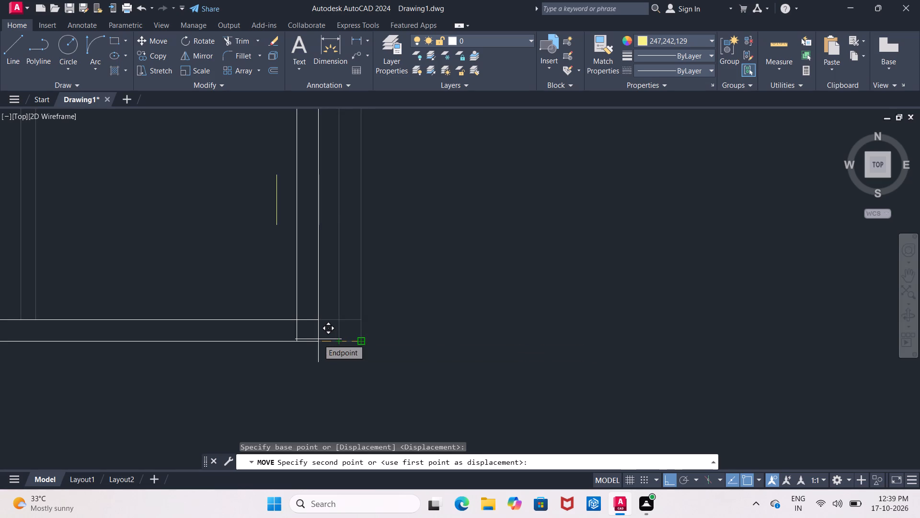
scroll(318, 339, down, 3)
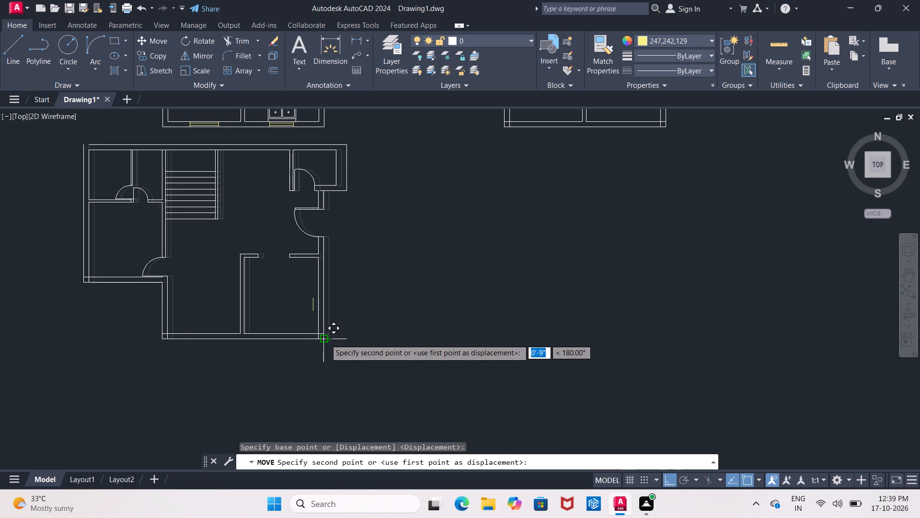
scroll(325, 339, up, 2)
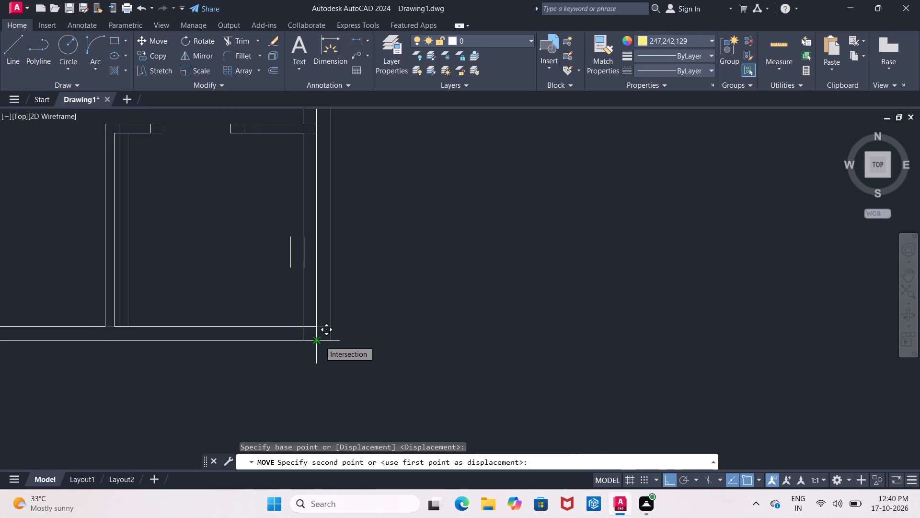
scroll(320, 341, up, 2)
middle_drag(320, 341, 319, 383)
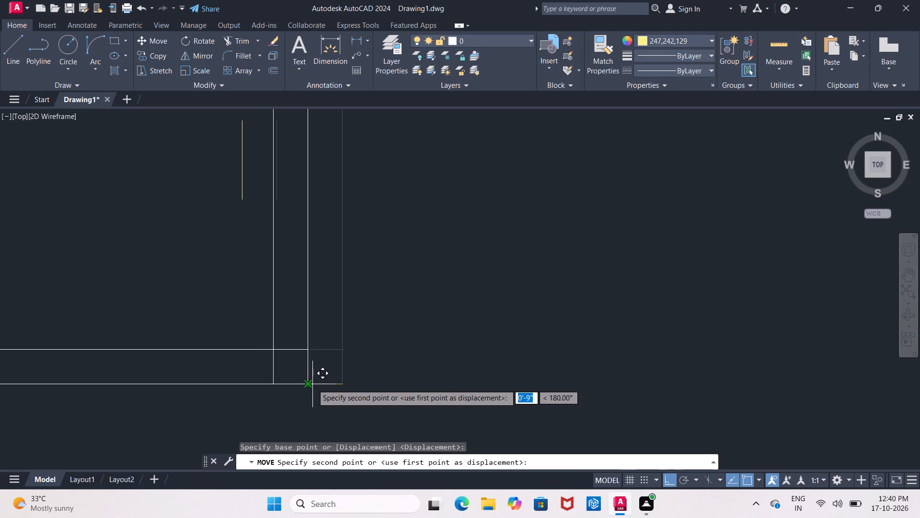
click(312, 384)
scroll(312, 384, down, 2)
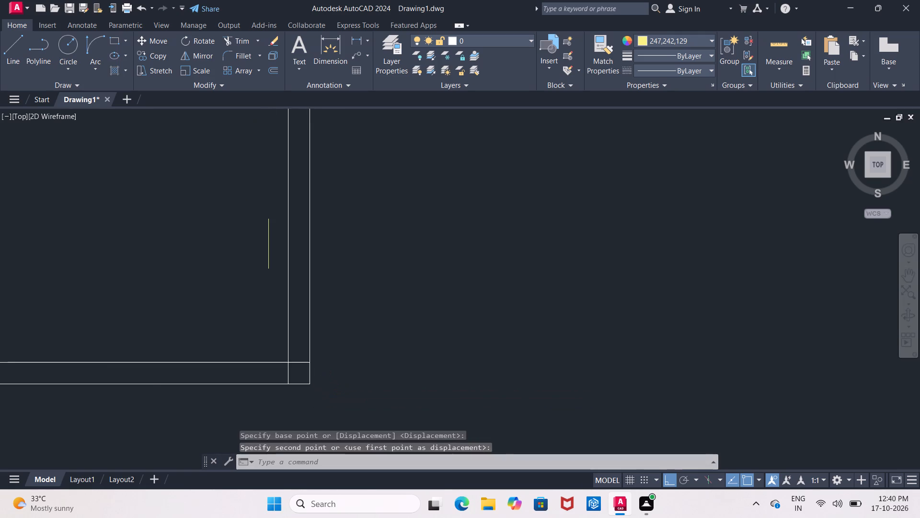
scroll(312, 384, down, 3)
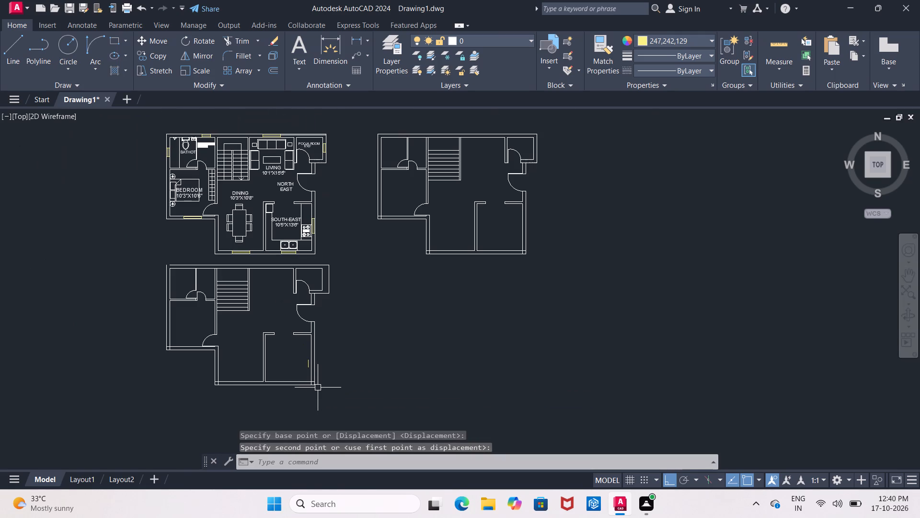
key(Escape)
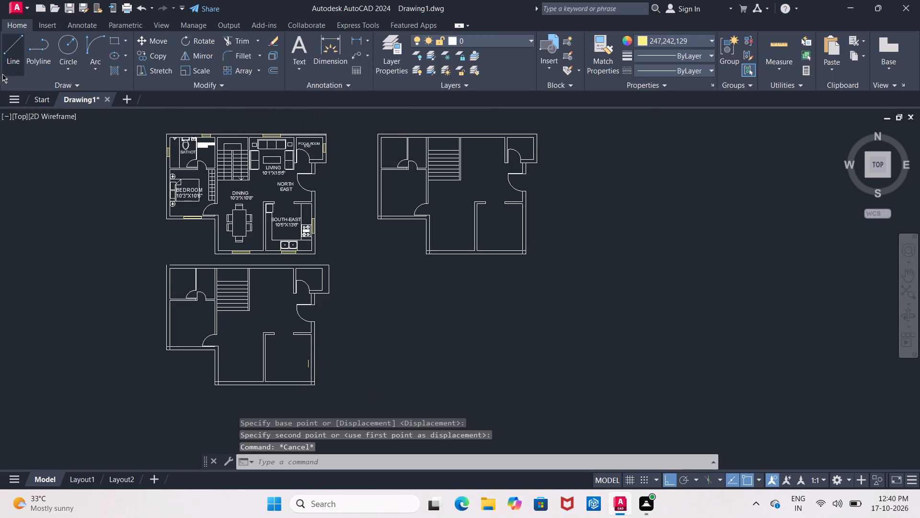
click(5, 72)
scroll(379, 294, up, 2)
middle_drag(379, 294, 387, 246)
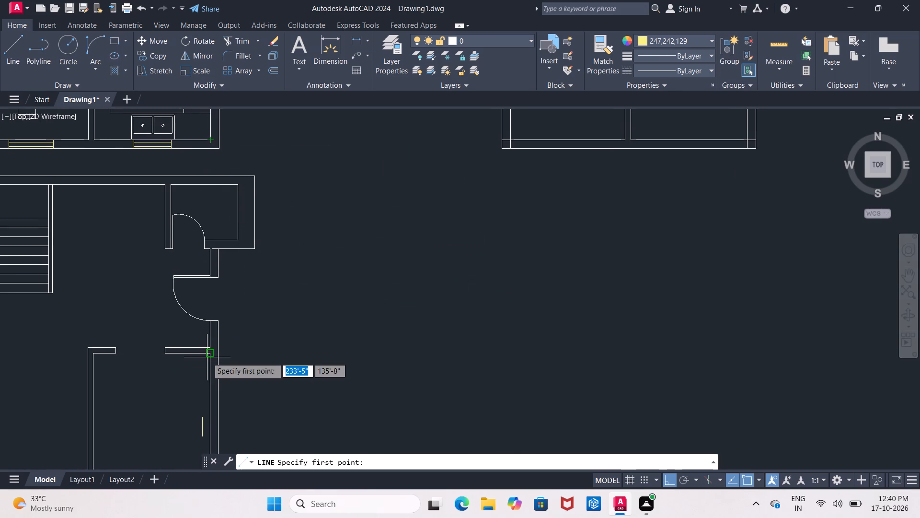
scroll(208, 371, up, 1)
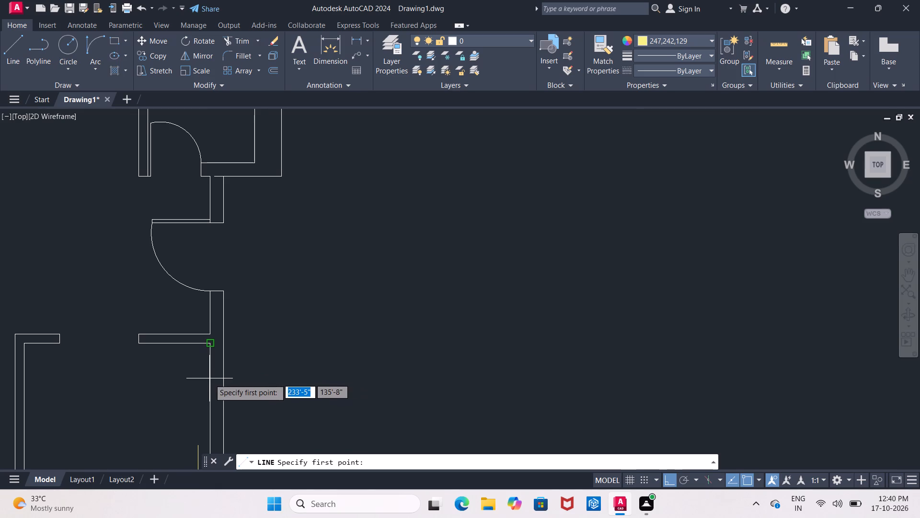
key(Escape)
Delete the short vertical yellow line inside the east wall of the copied plan's south-east room.
scroll(210, 378, down, 2)
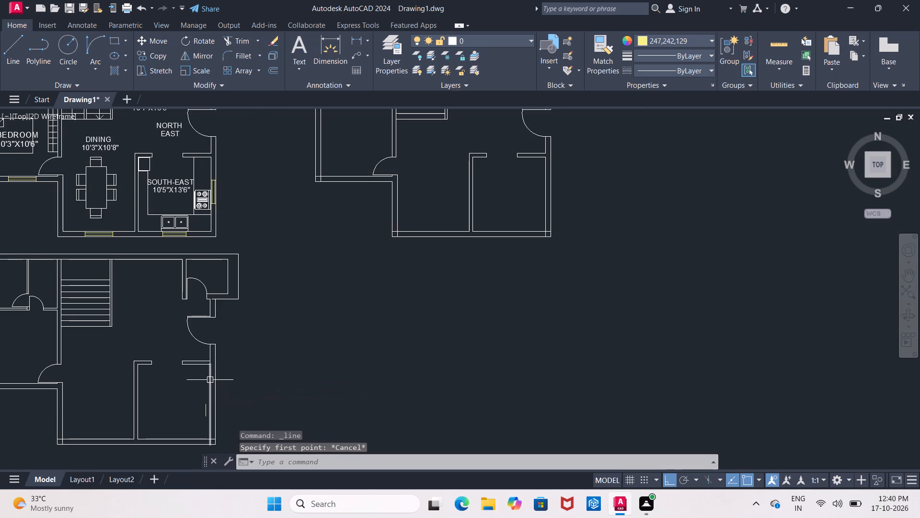
click(205, 410)
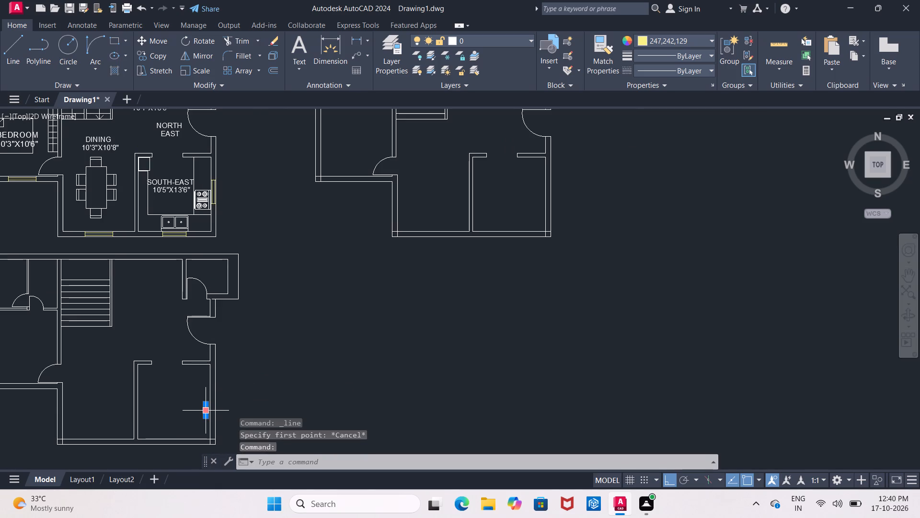
key(Delete)
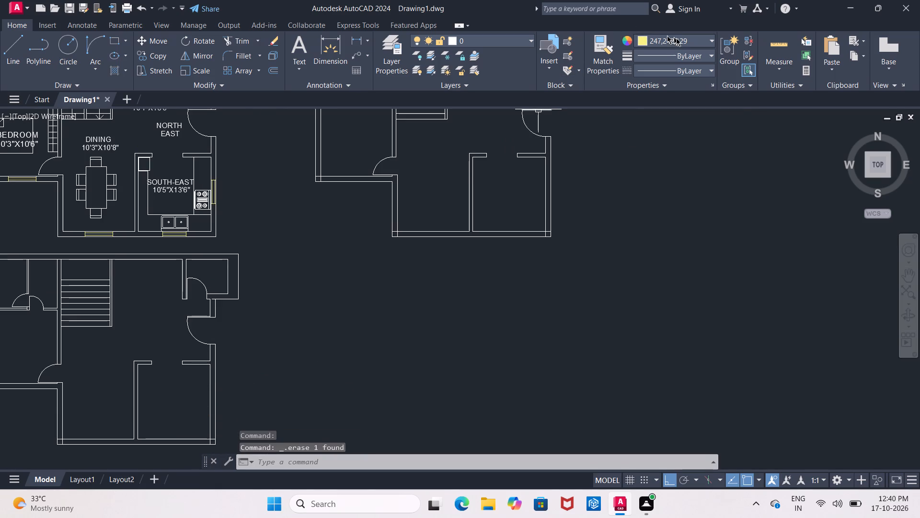
Set the current object colour to ByLayer.
click(678, 39)
click(668, 52)
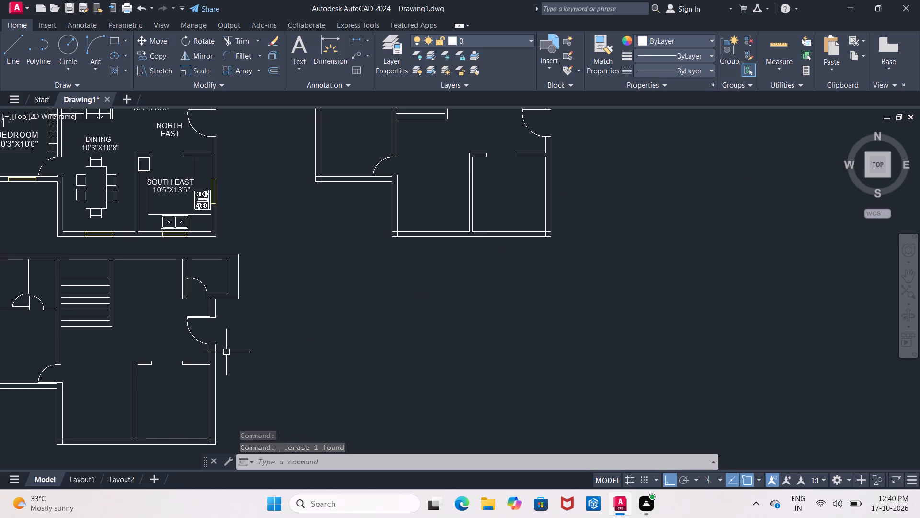
Delete the copied plan's staircase with its side walls, plus the partition walls and door arcs of the two small north-west rooms.
middle_drag(247, 350, 258, 347)
scroll(248, 350, down, 1)
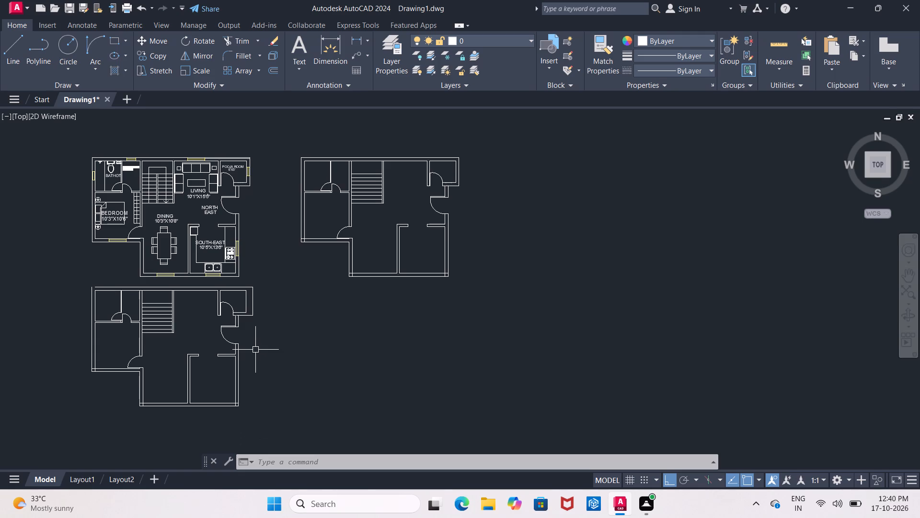
scroll(111, 335, up, 3)
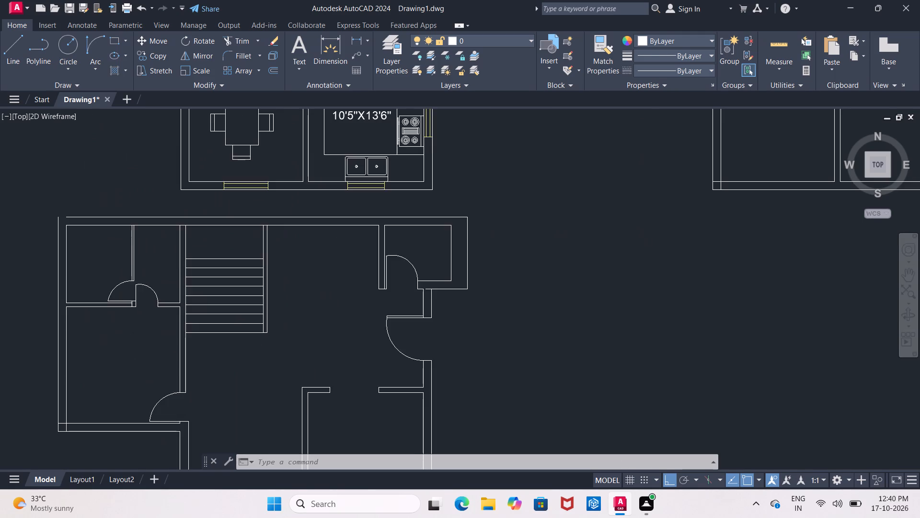
click(140, 196)
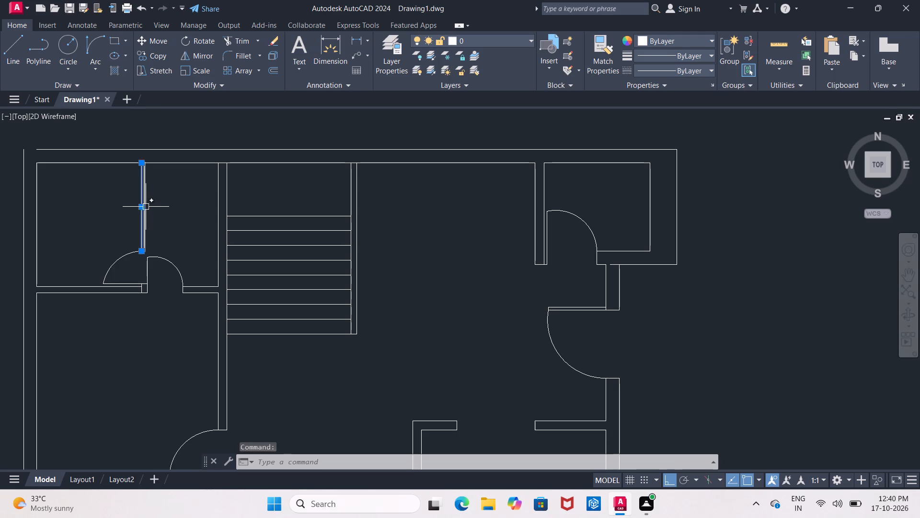
click(146, 211)
click(95, 287)
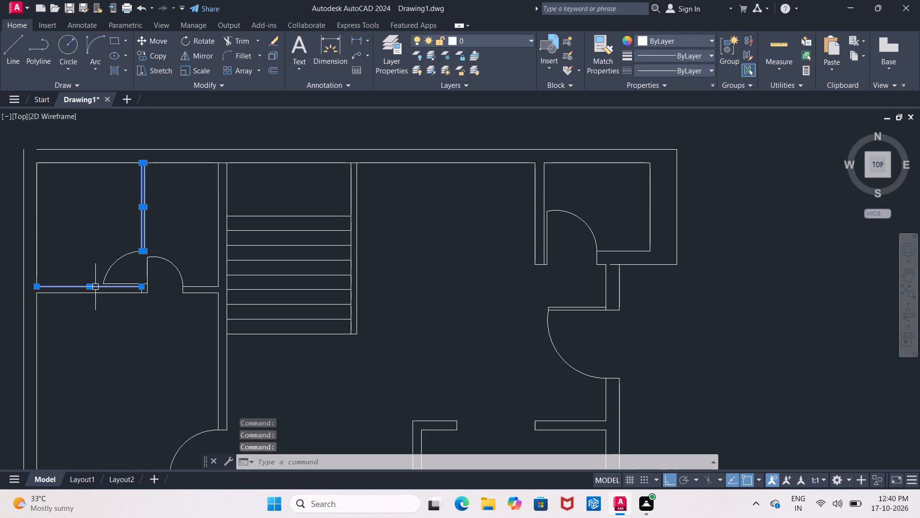
click(95, 291)
click(148, 266)
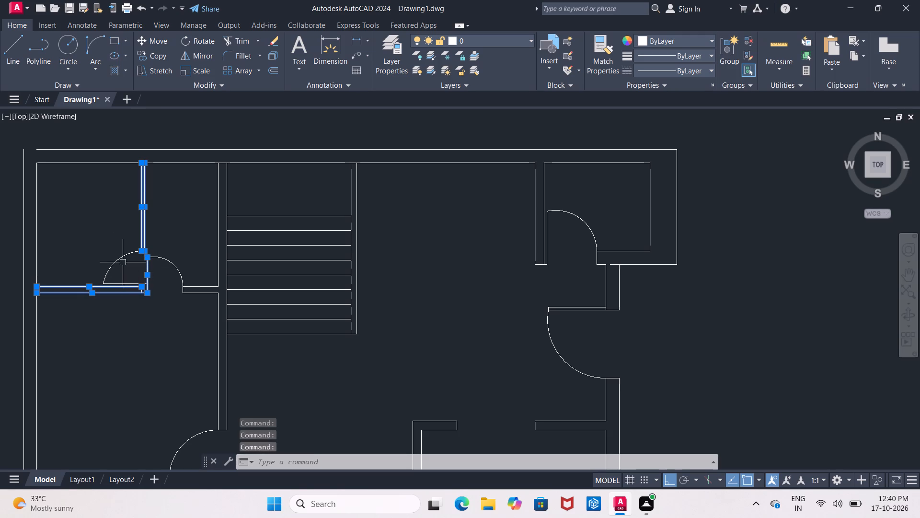
click(121, 260)
click(159, 259)
click(195, 286)
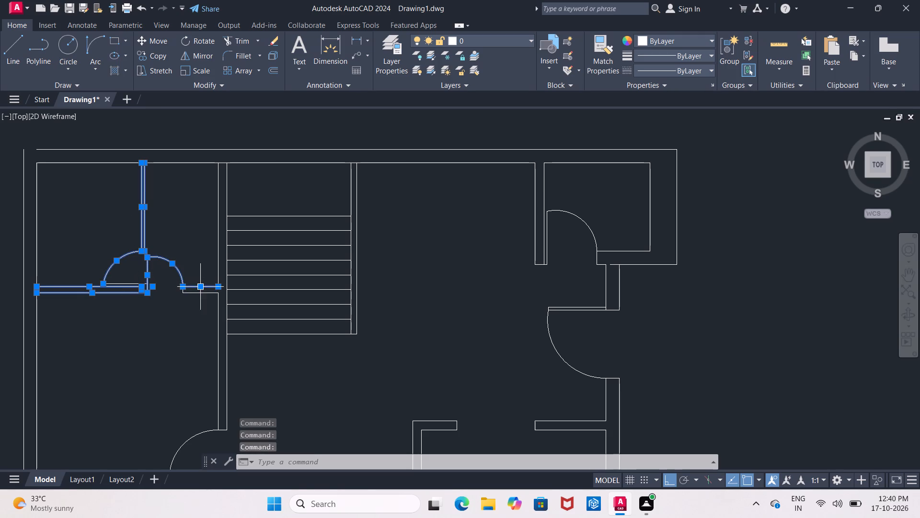
click(199, 294)
click(215, 245)
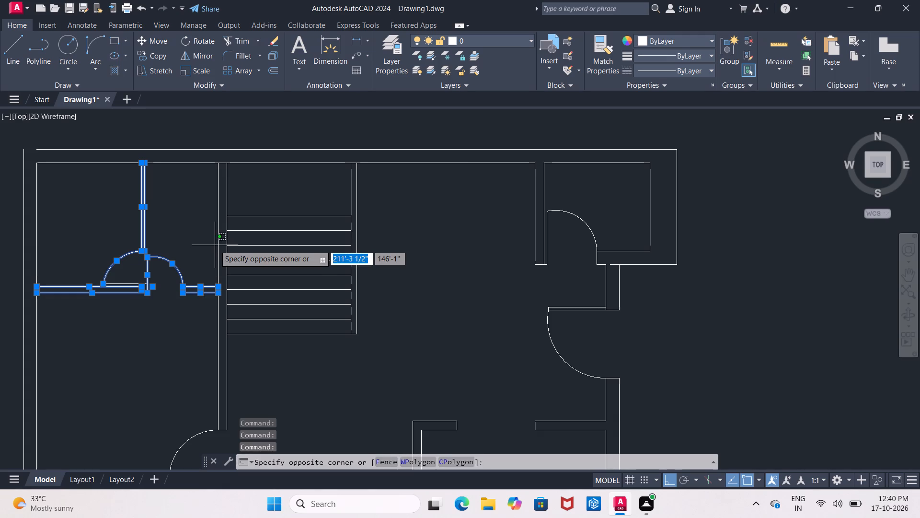
click(216, 247)
click(220, 329)
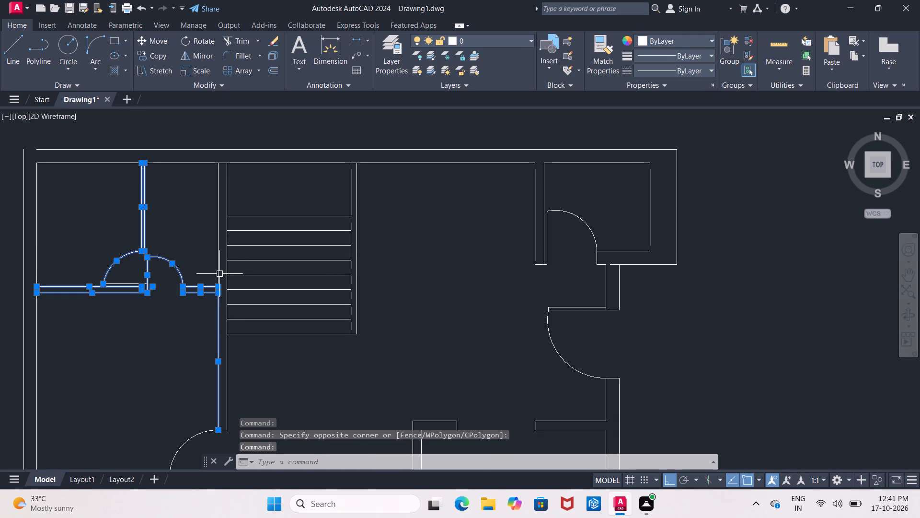
click(218, 268)
click(226, 269)
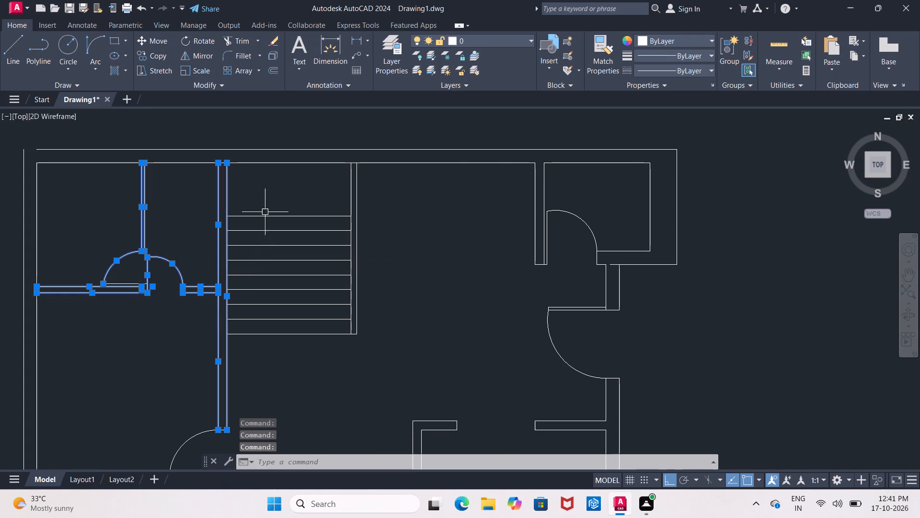
click(244, 123)
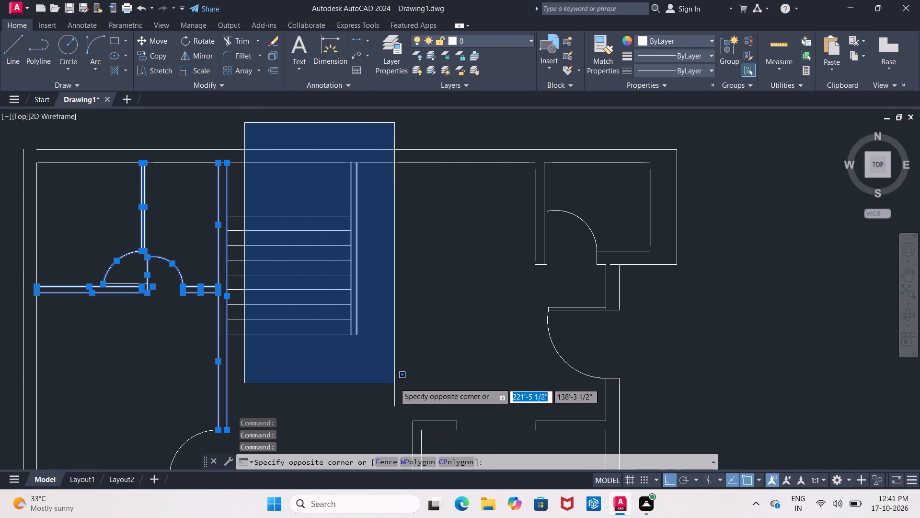
click(395, 383)
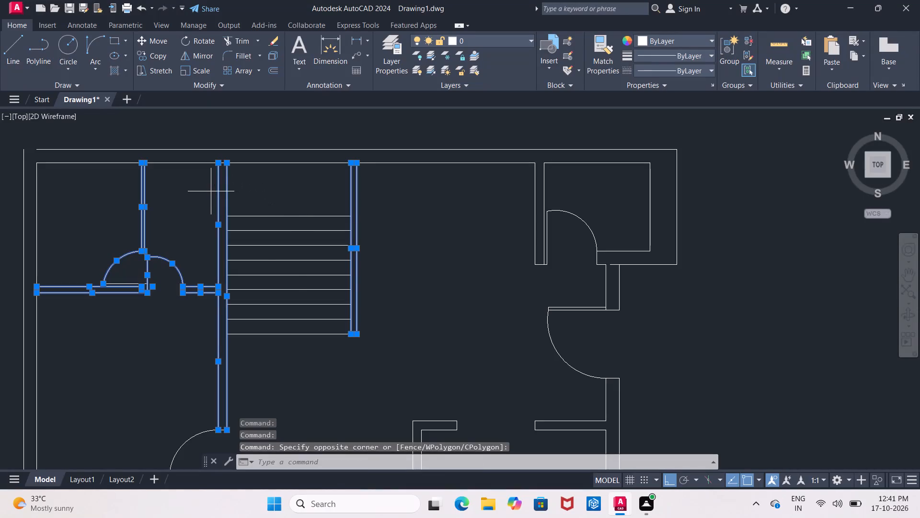
click(211, 191)
click(394, 358)
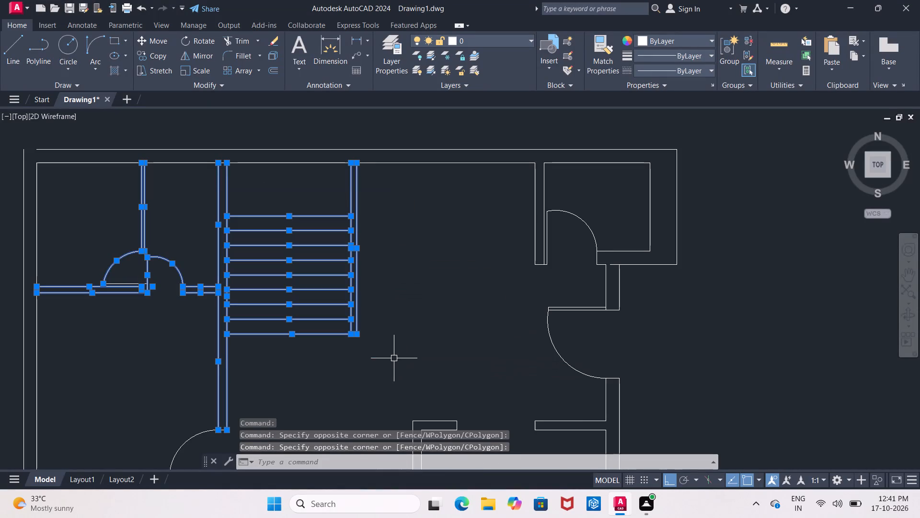
key(Delete)
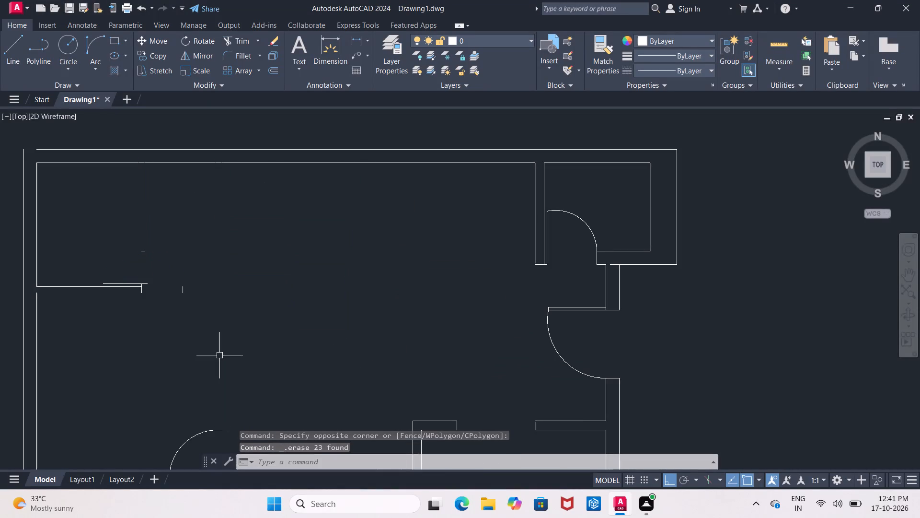
Delete the leftover door and wall-end lines and the remaining partition line in the copied plan's north-west area.
click(80, 235)
click(191, 326)
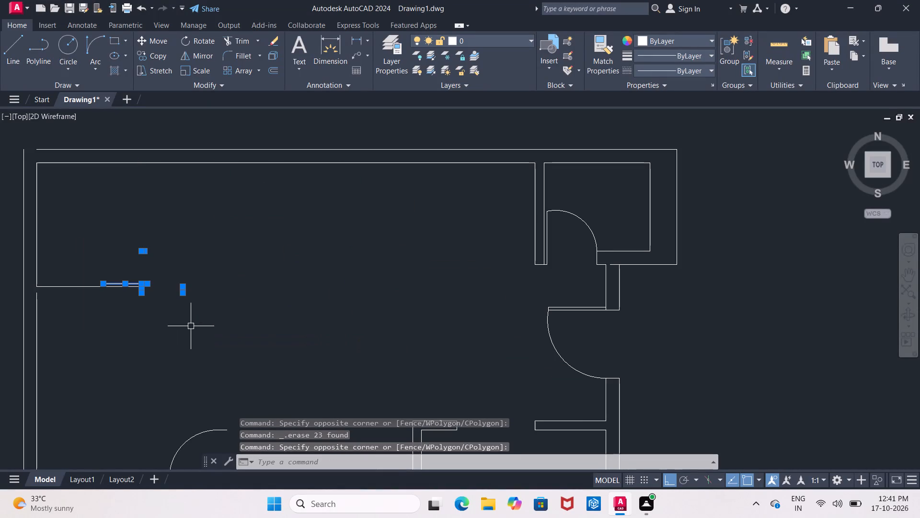
key(Delete)
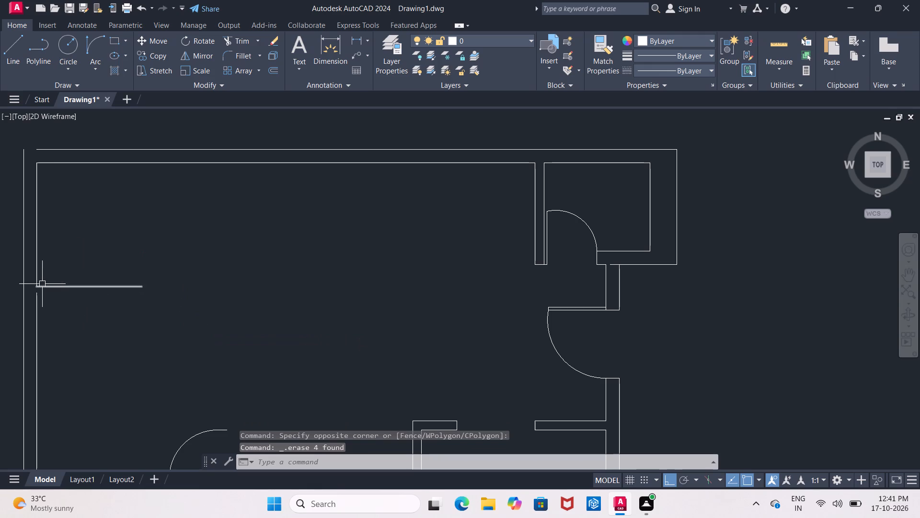
click(59, 286)
key(Delete)
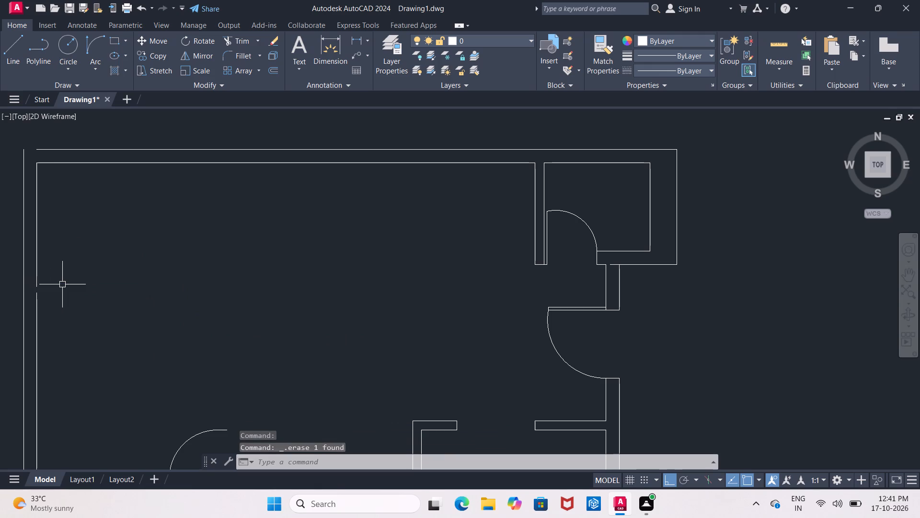
Extend the inner line of the copied plan's west wall across the gap left by the removed partition.
text(EX)
key(Return)
key(Return)
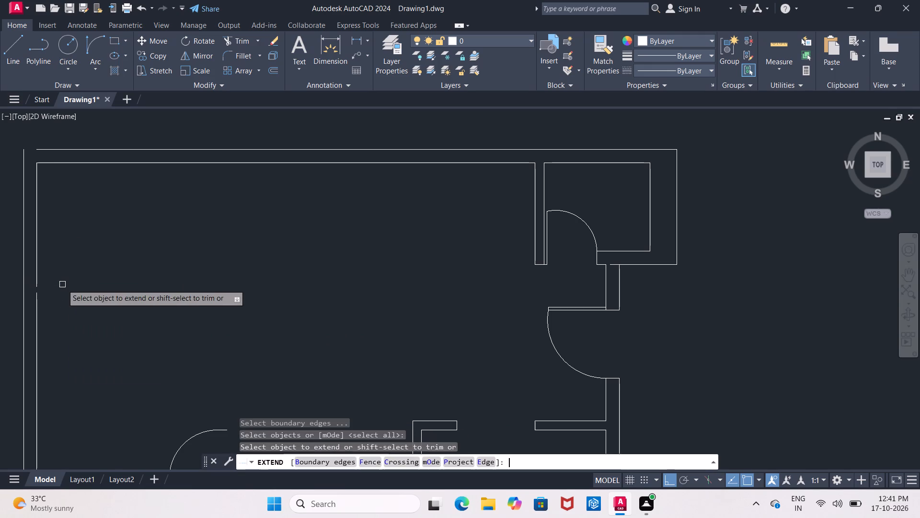
click(36, 252)
click(36, 256)
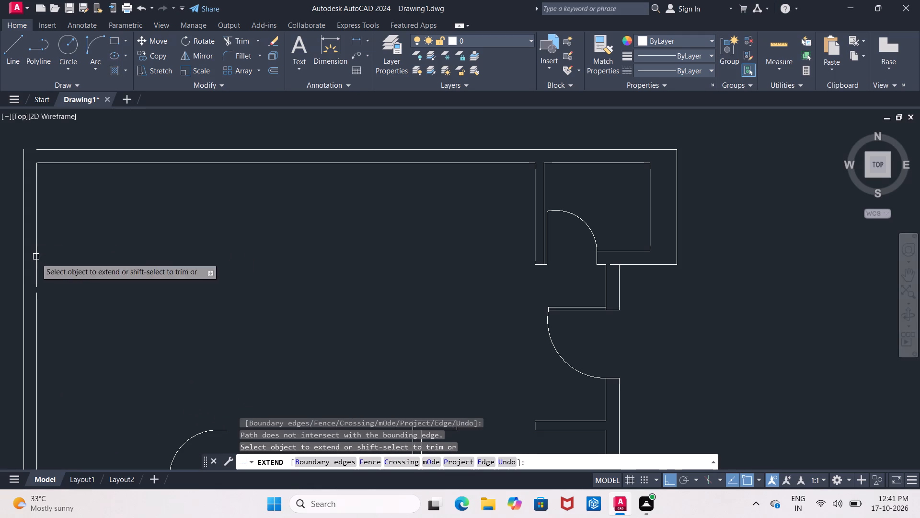
click(39, 277)
drag(41, 288, 42, 297)
triple_click(38, 311)
triple_click(38, 311)
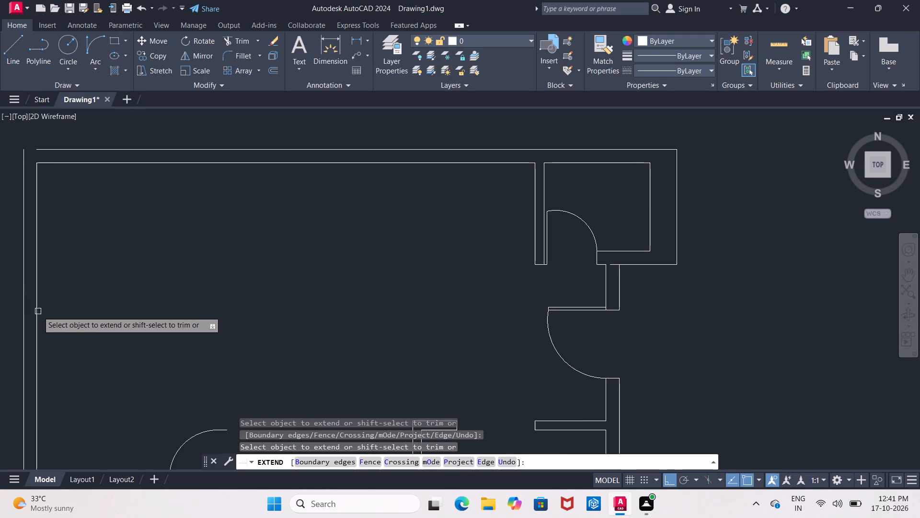
Offset the inner line of the copied plan's west wall 15'3" to the east.
key(Escape)
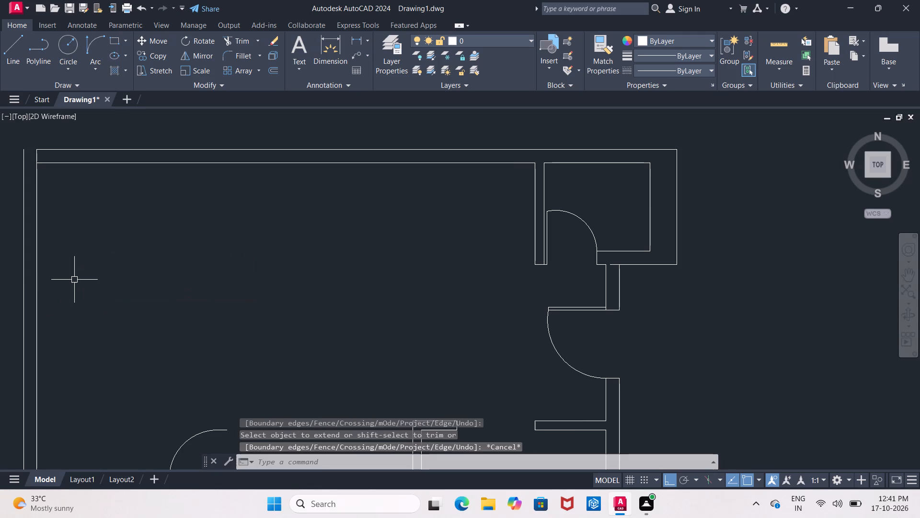
key(o)
key(Return)
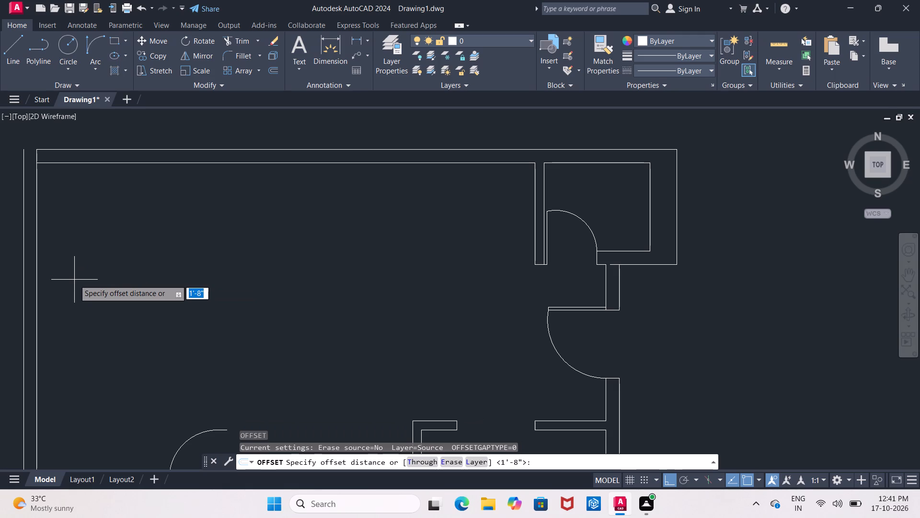
text(15)
key(apostrophe)
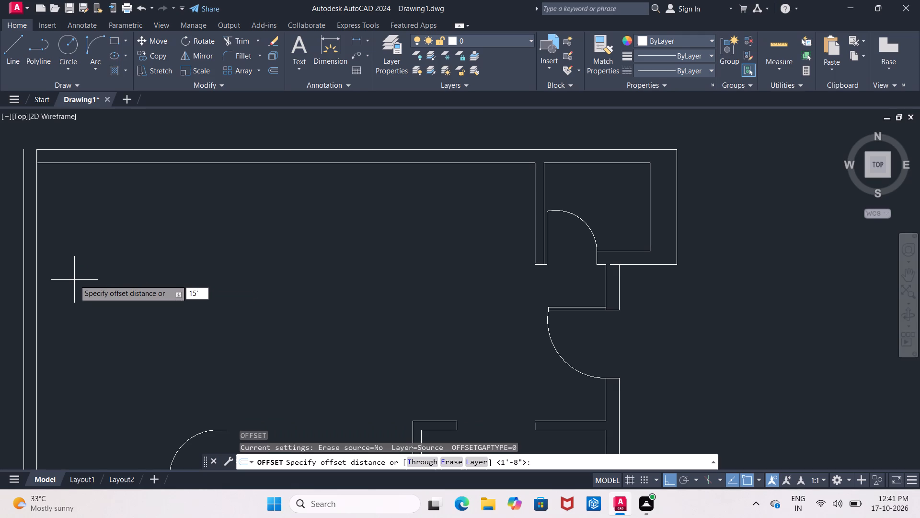
text(3")
key(Return)
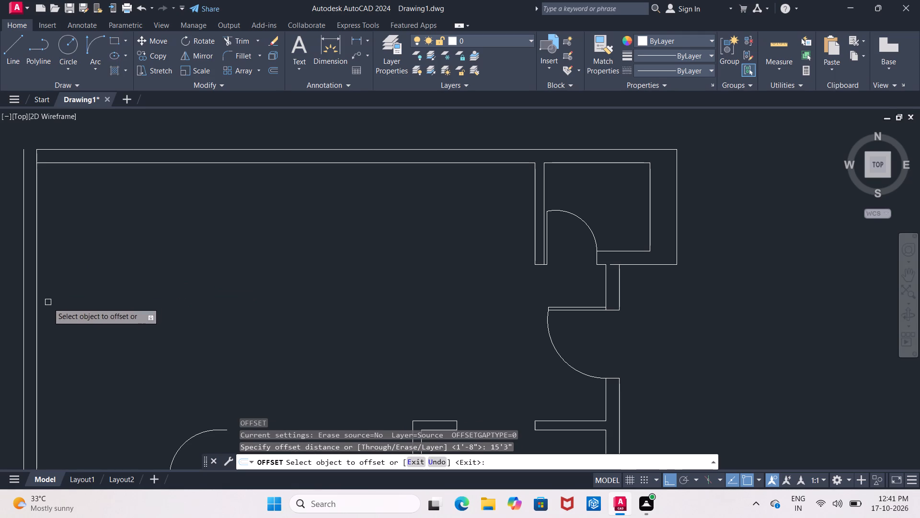
click(39, 315)
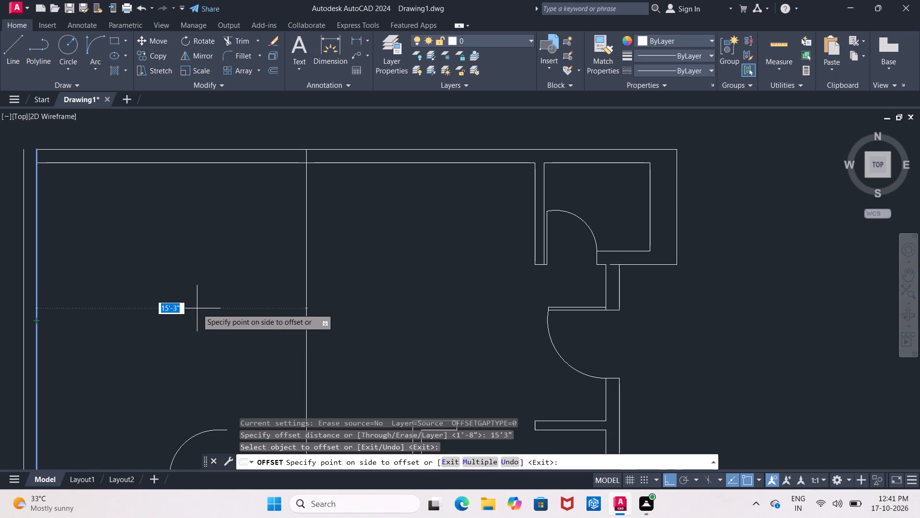
click(197, 308)
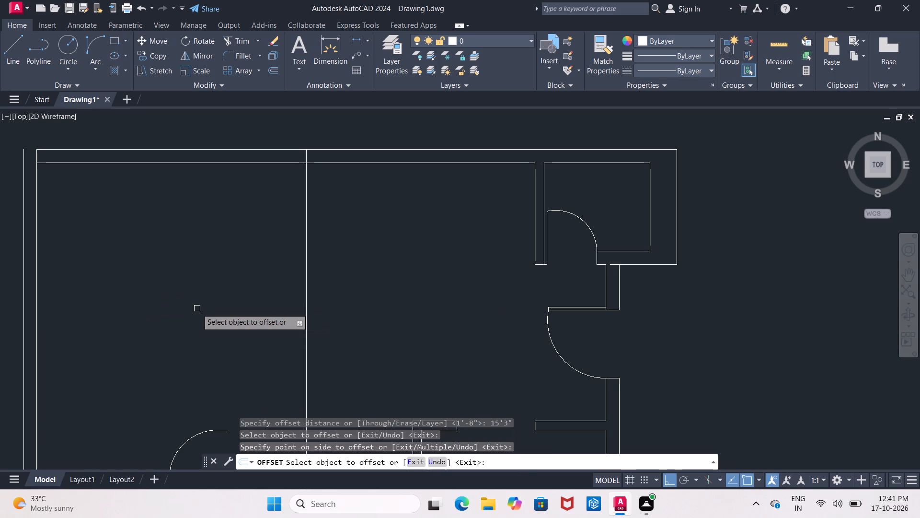
key(Return)
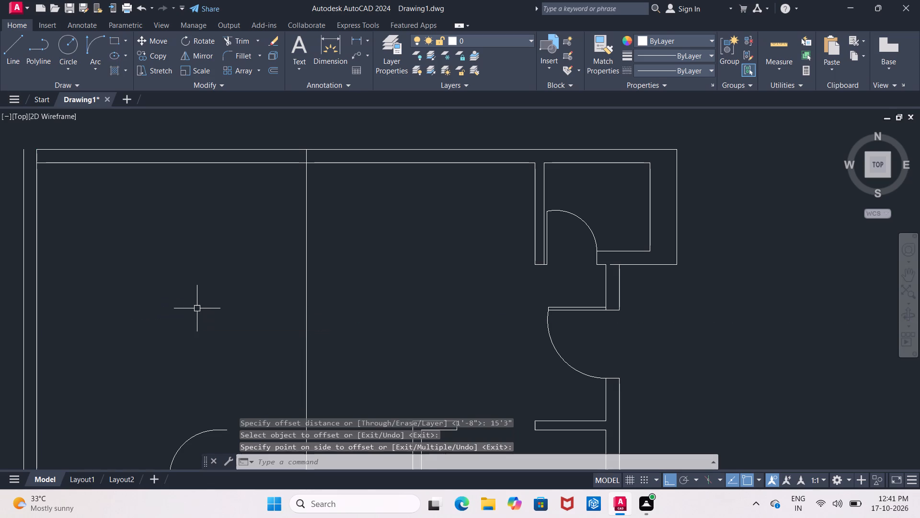
Offset the new vertical line 6" to the east to form a partition wall in the copied plan.
key(Return)
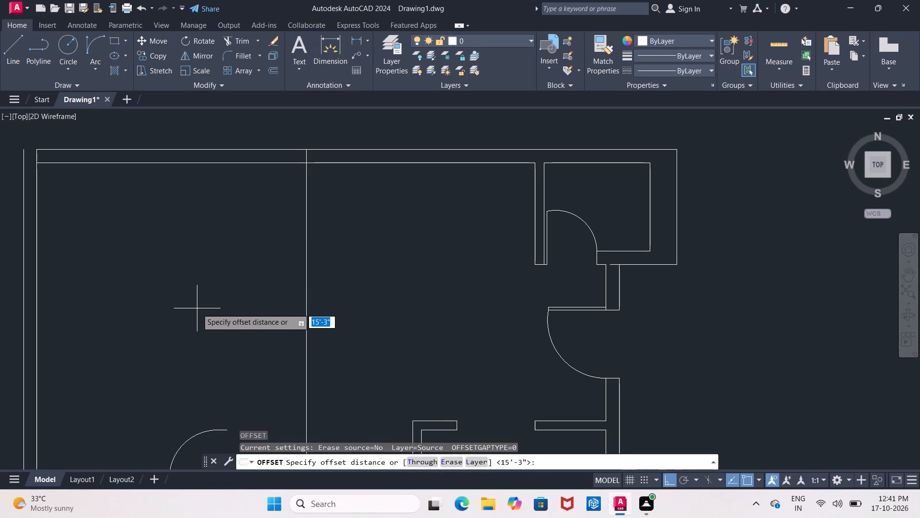
text(63)
key(BackSpace)
key(shift+quotedbl)
key(Return)
scroll(197, 308, up, 1)
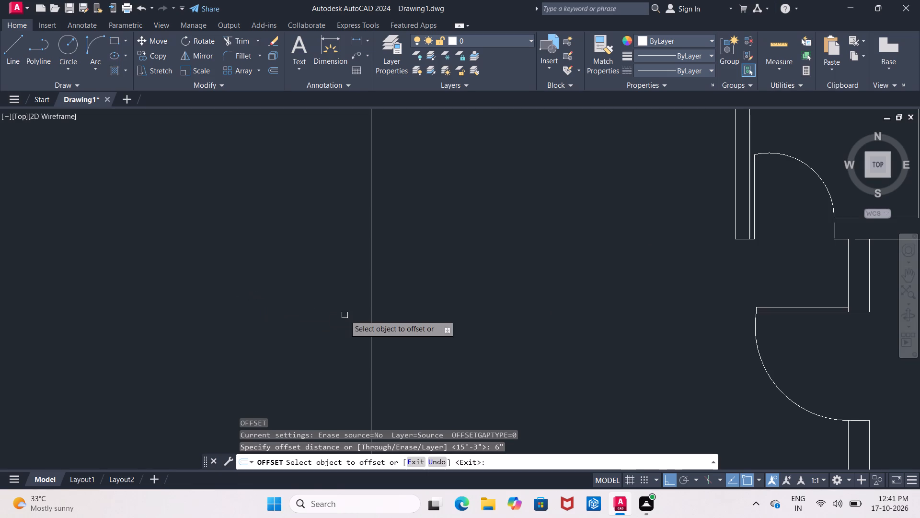
click(369, 355)
click(392, 351)
scroll(388, 352, down, 3)
middle_drag(388, 352, 367, 380)
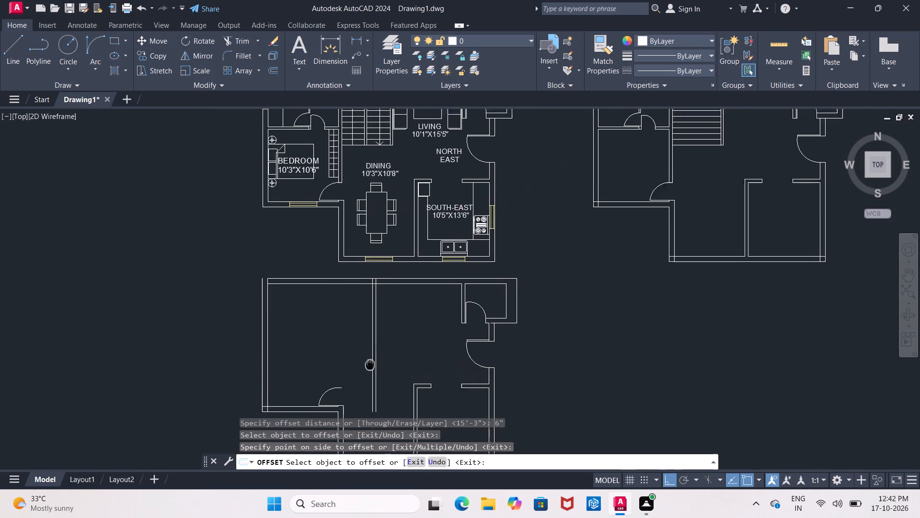
middle_drag(367, 380, 344, 306)
scroll(344, 306, up, 2)
middle_drag(344, 306, 325, 310)
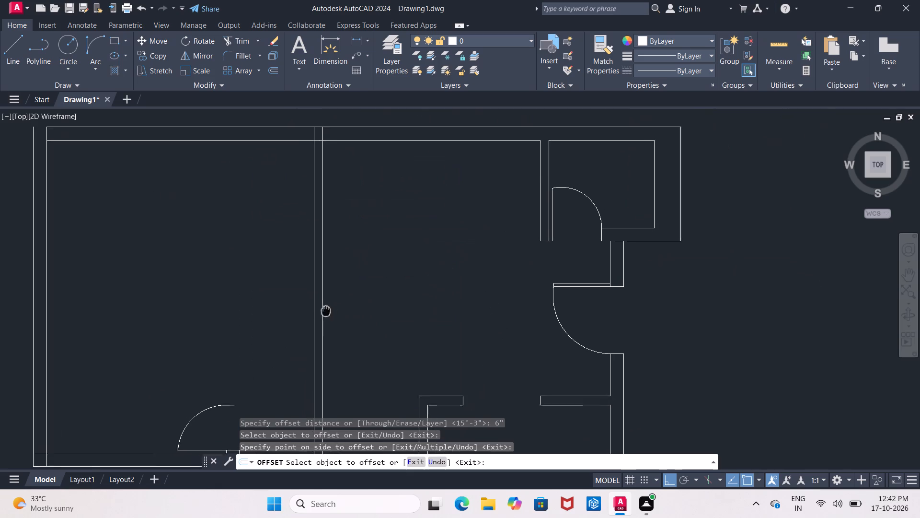
middle_drag(325, 310, 309, 316)
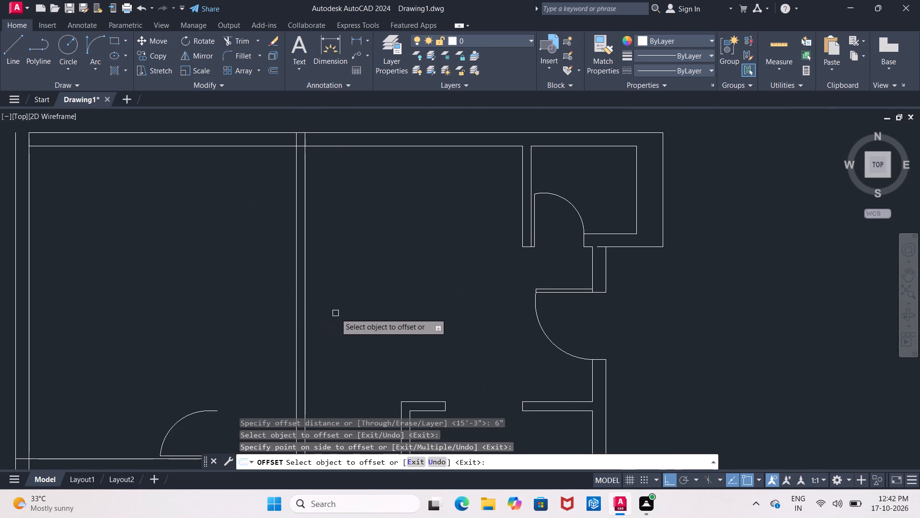
key(Return)
Offset the east line of the new partition 9'6" farther east.
key(Return)
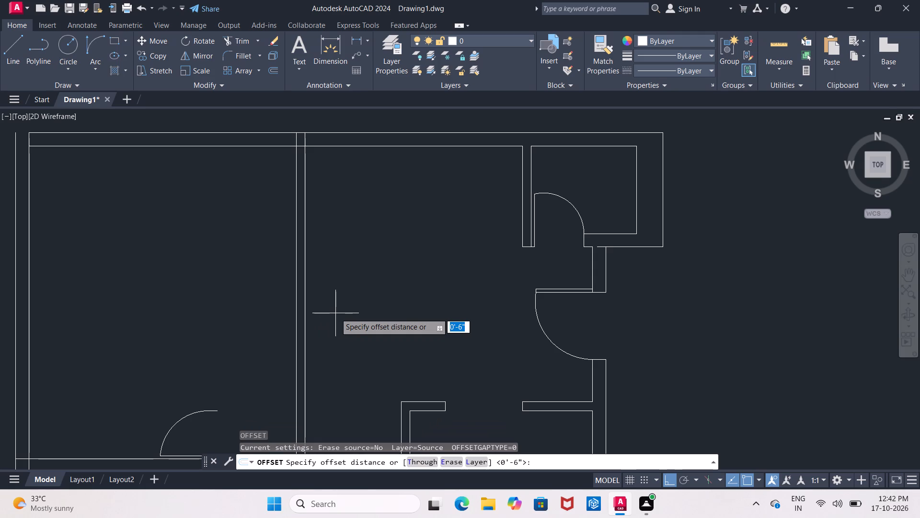
text(9'6")
key(Return)
scroll(332, 314, down, 2)
click(321, 286)
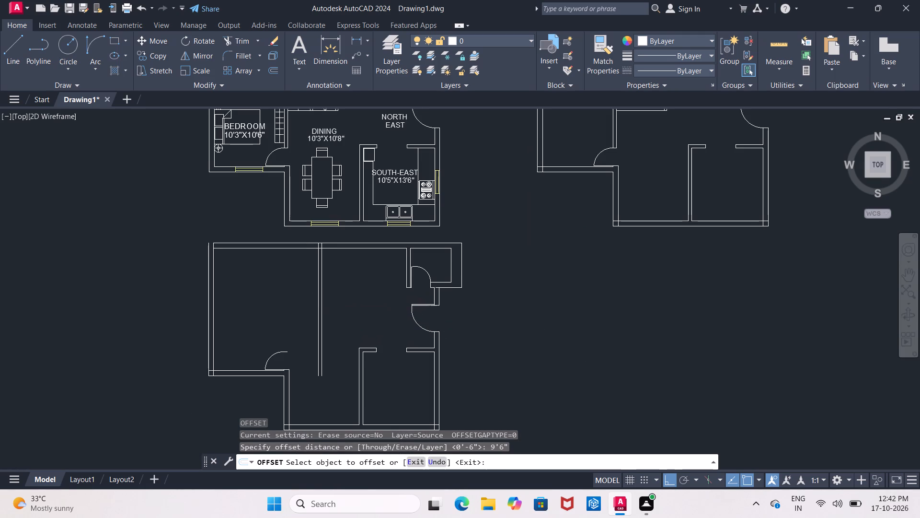
middle_drag(340, 282, 292, 279)
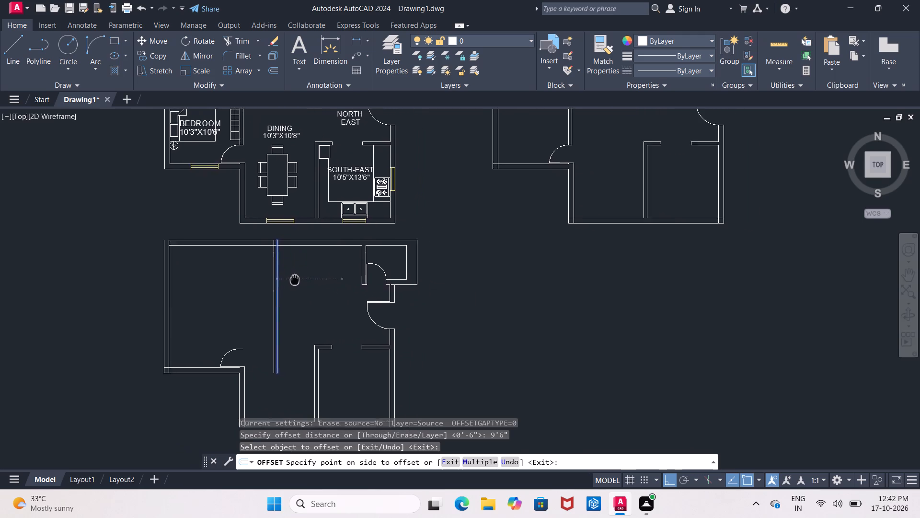
middle_drag(292, 279, 258, 275)
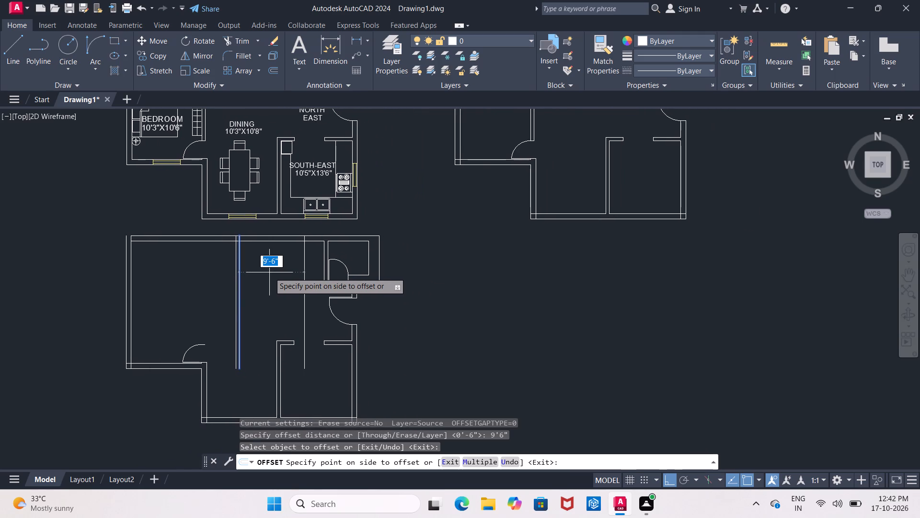
click(269, 272)
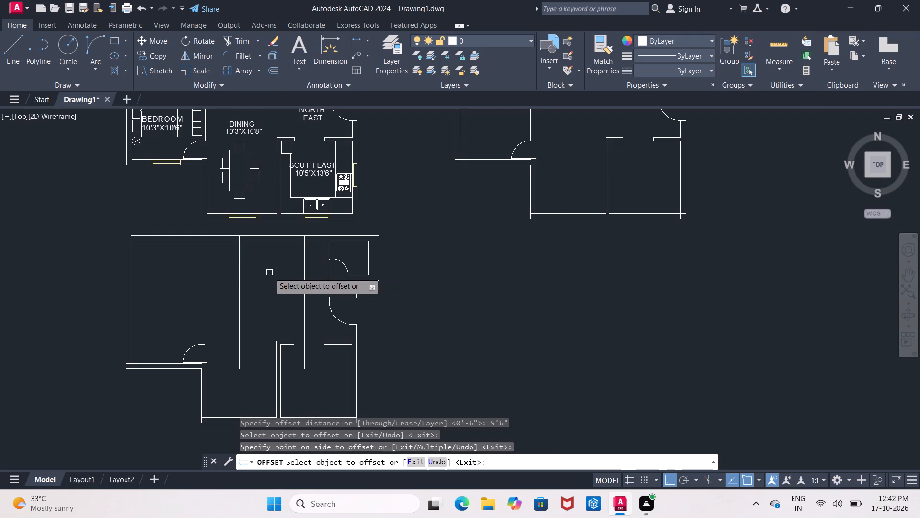
scroll(269, 272, up, 1)
middle_drag(269, 272, 260, 271)
key(Return)
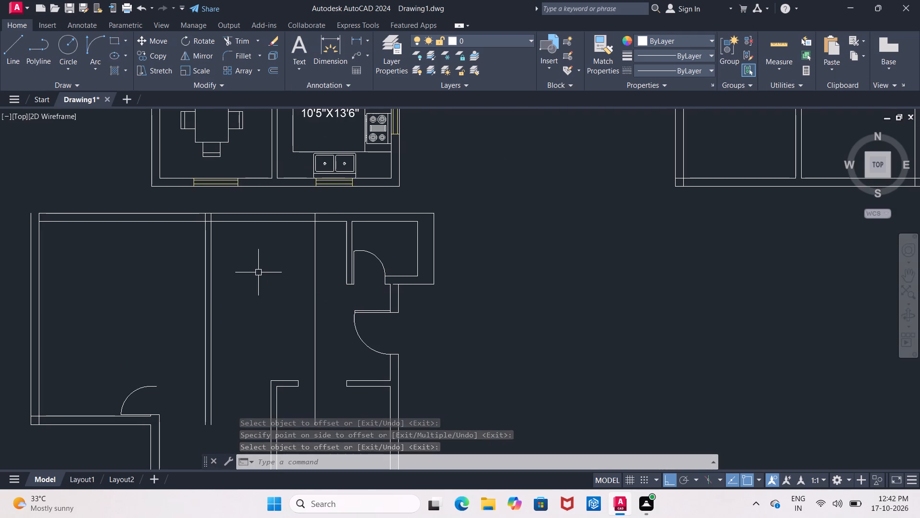
Offset the newest vertical line 9" to the east to form the second wall of the middle room.
key(Return)
key(Return)
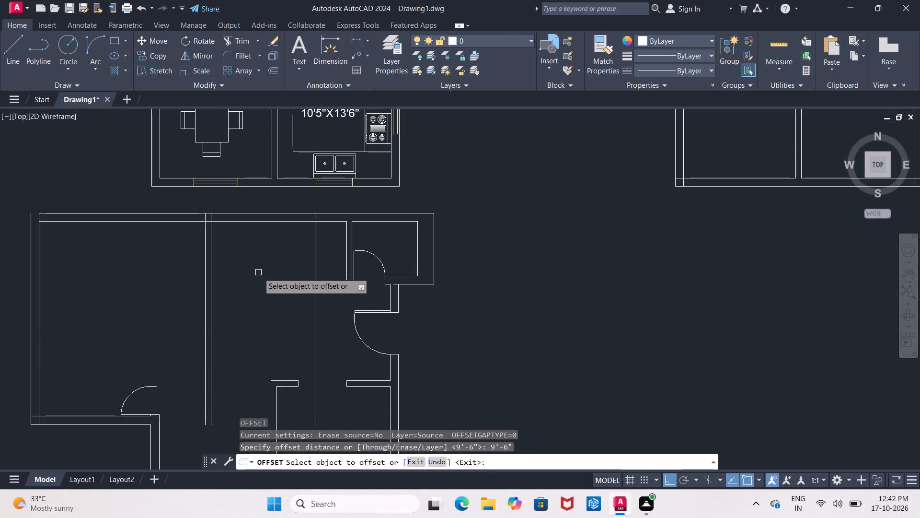
key(6)
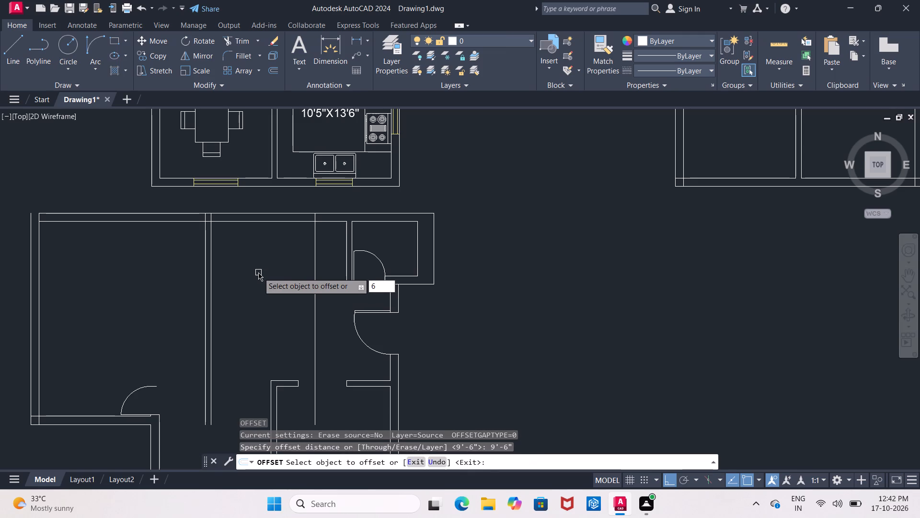
key(shift+quotedbl)
key(shift+Return)
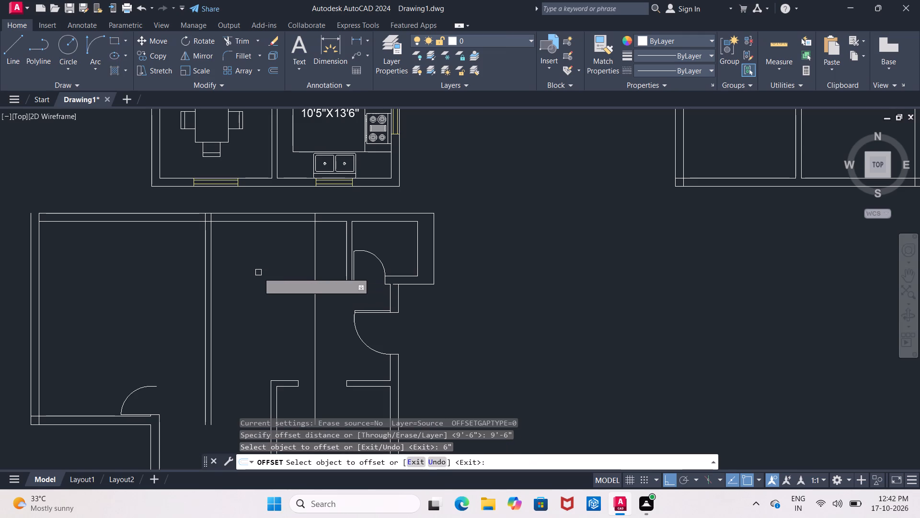
click(315, 276)
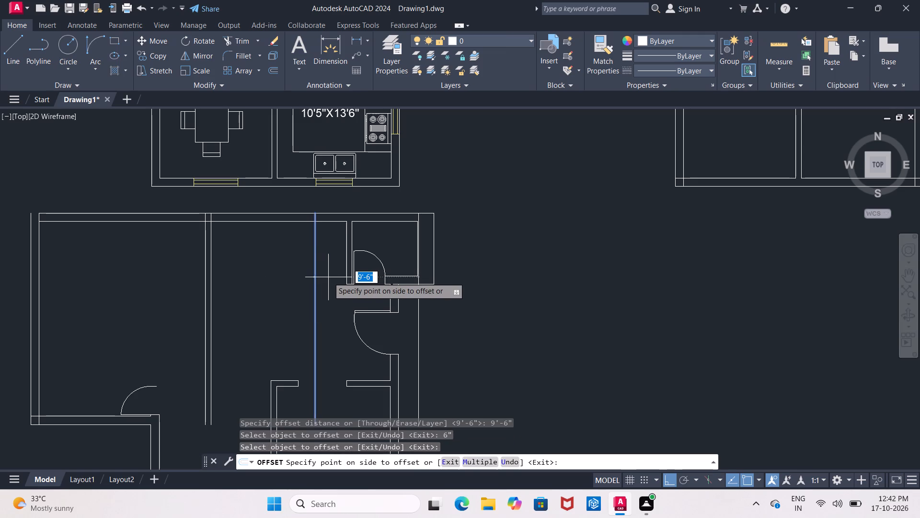
text(9")
key(Return)
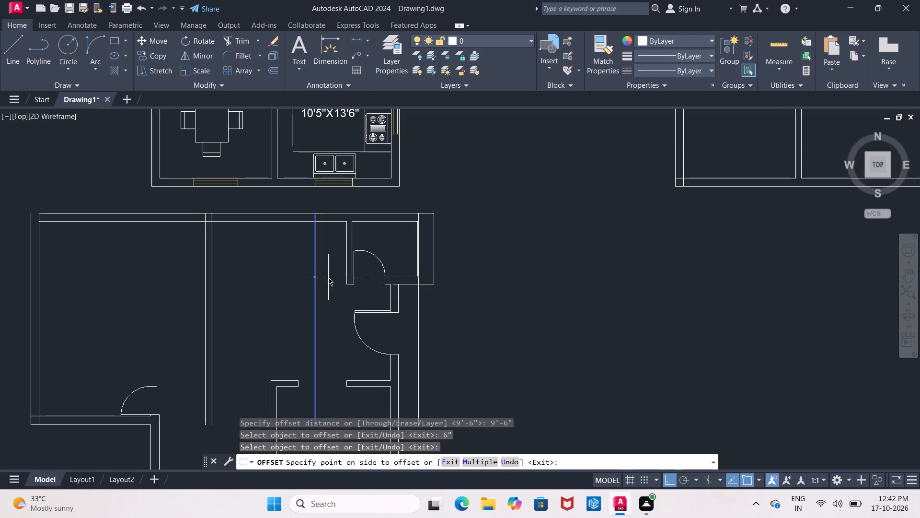
click(328, 277)
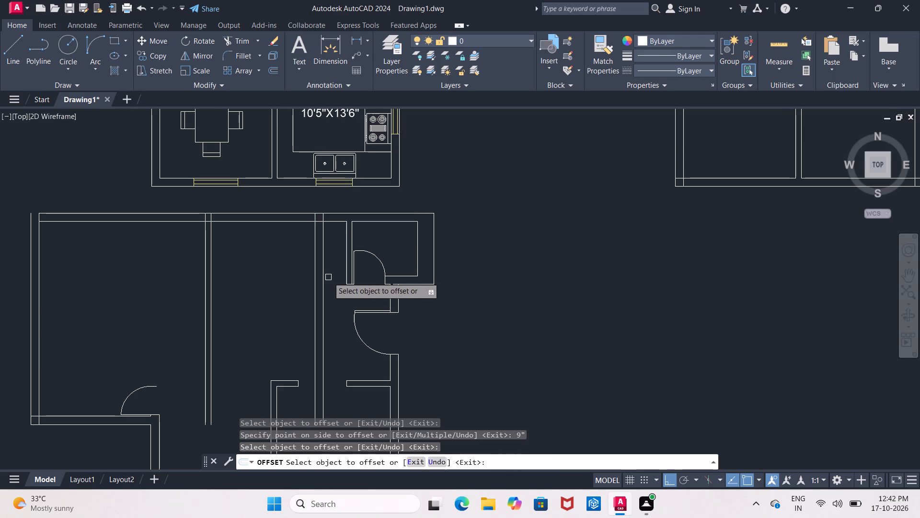
middle_drag(328, 277, 273, 202)
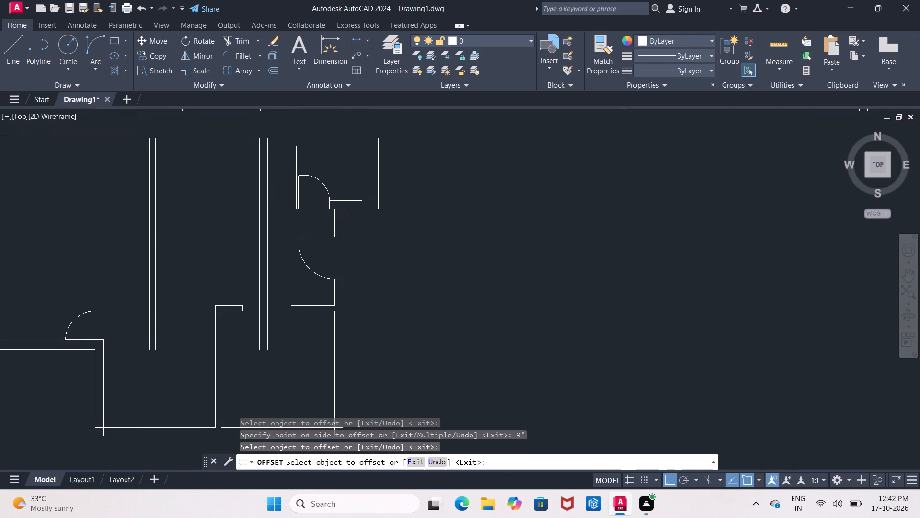
key(Escape)
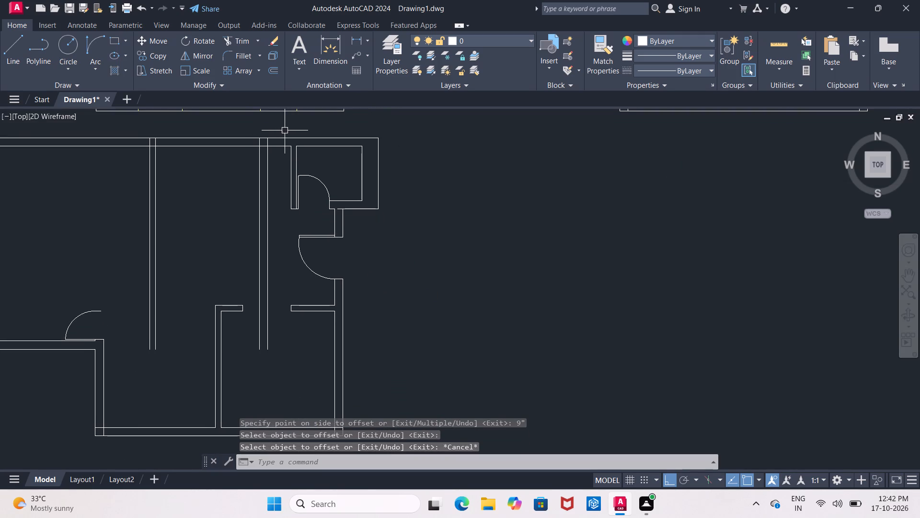
Erase the copied plan's old east side: small corner room, both doors, short partition stub and the east wall lines.
click(292, 162)
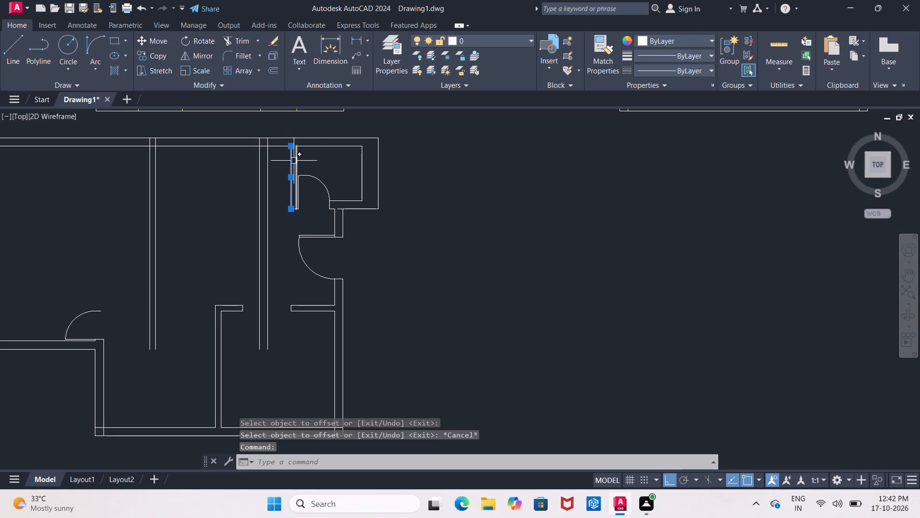
click(294, 160)
click(313, 145)
click(362, 162)
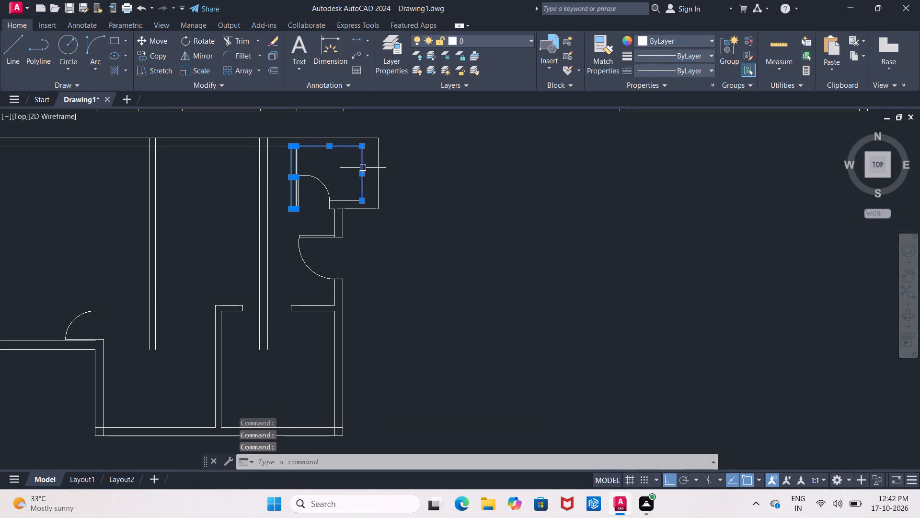
click(354, 204)
click(348, 202)
click(347, 200)
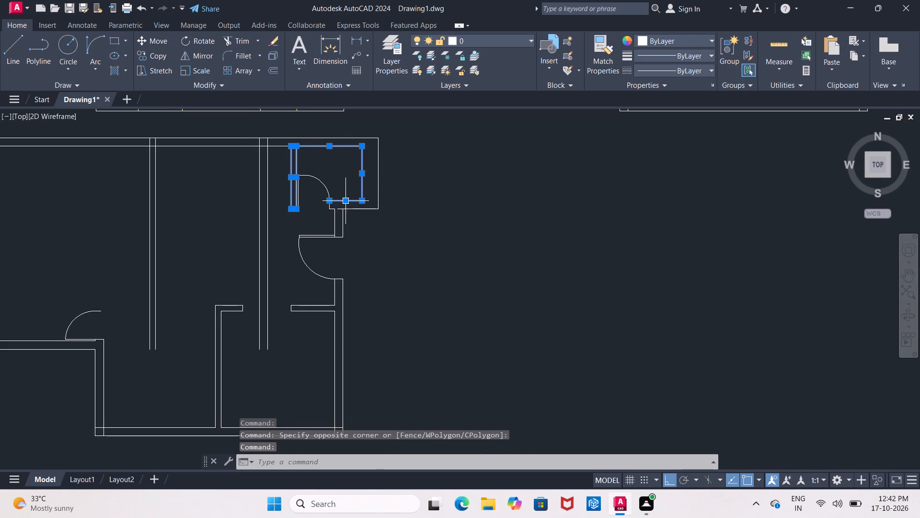
click(321, 182)
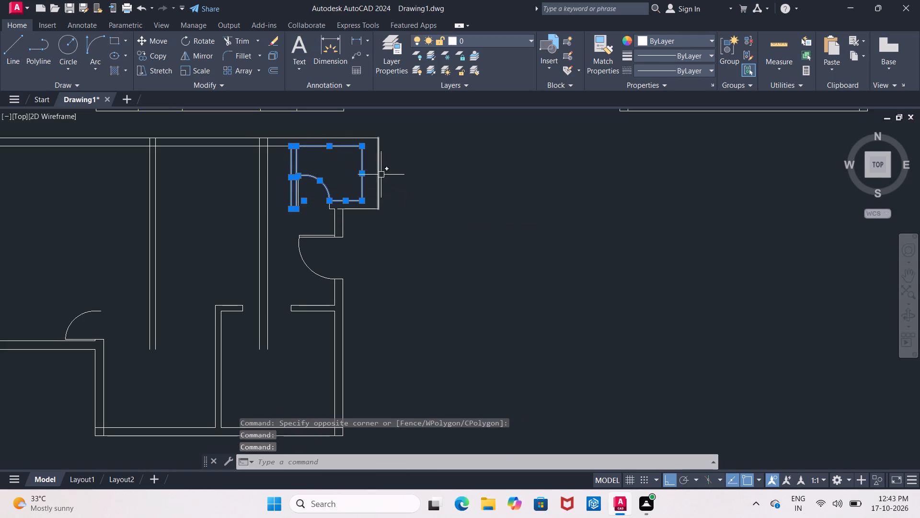
click(378, 176)
click(359, 208)
scroll(352, 221, up, 3)
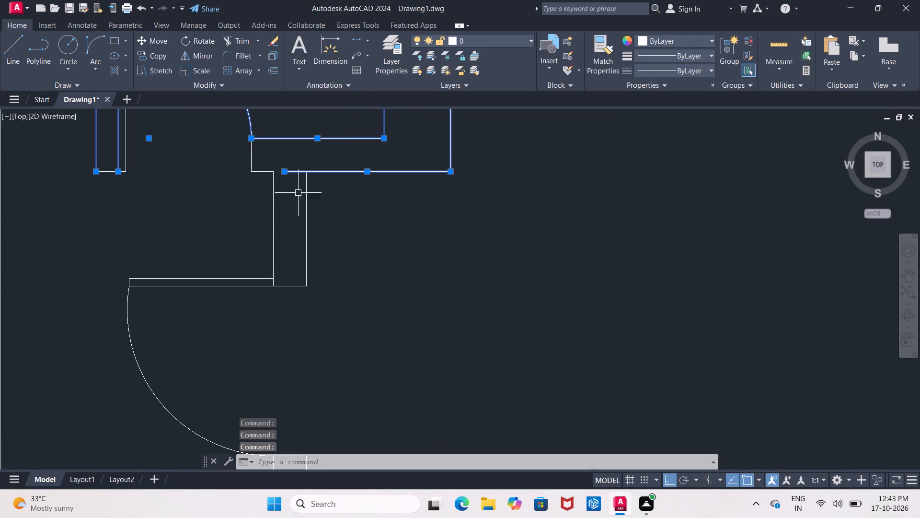
click(253, 163)
click(258, 172)
click(275, 198)
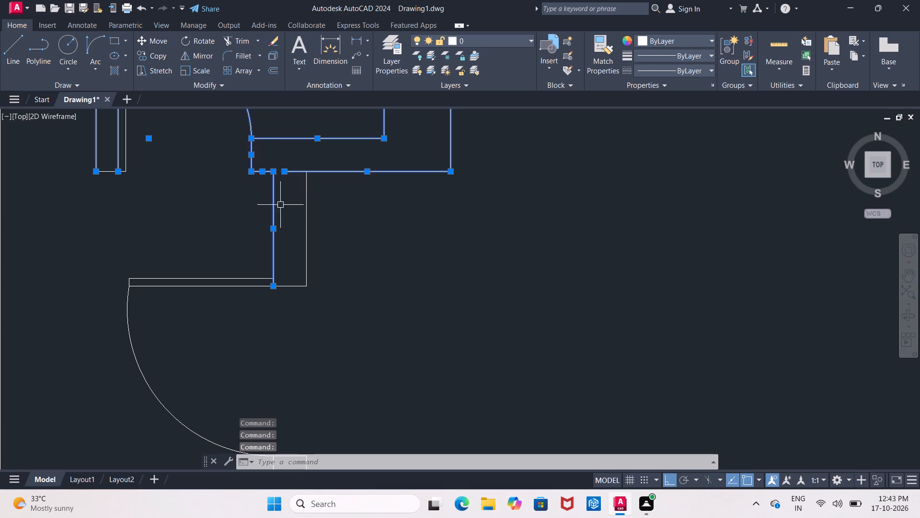
click(302, 214)
click(310, 222)
drag(311, 230, 311, 234)
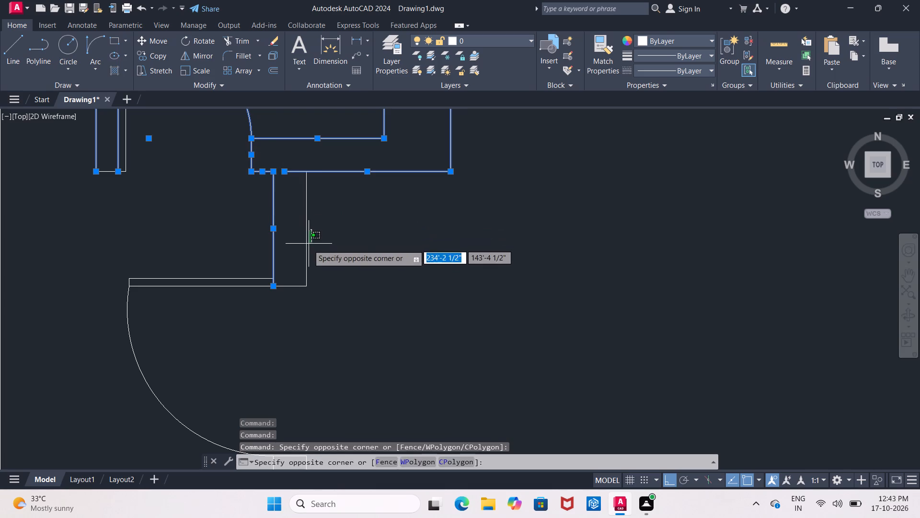
click(306, 247)
click(257, 280)
click(249, 290)
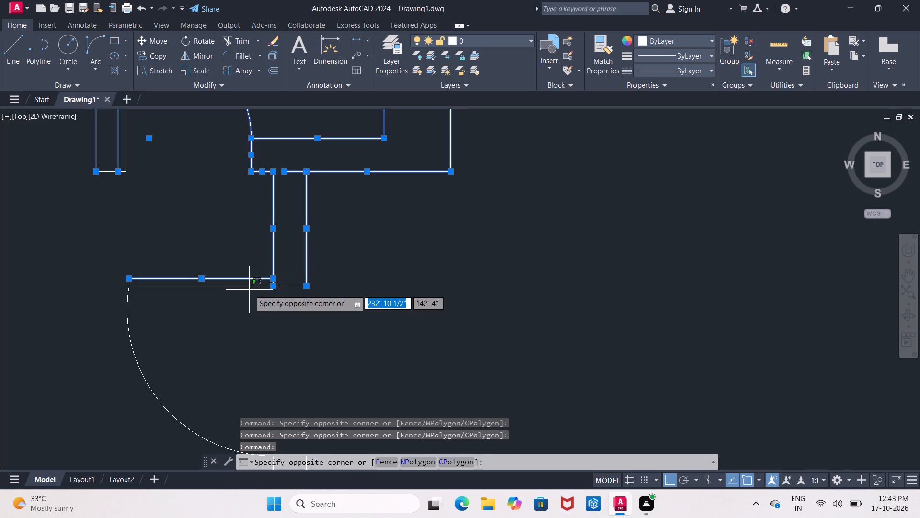
click(247, 285)
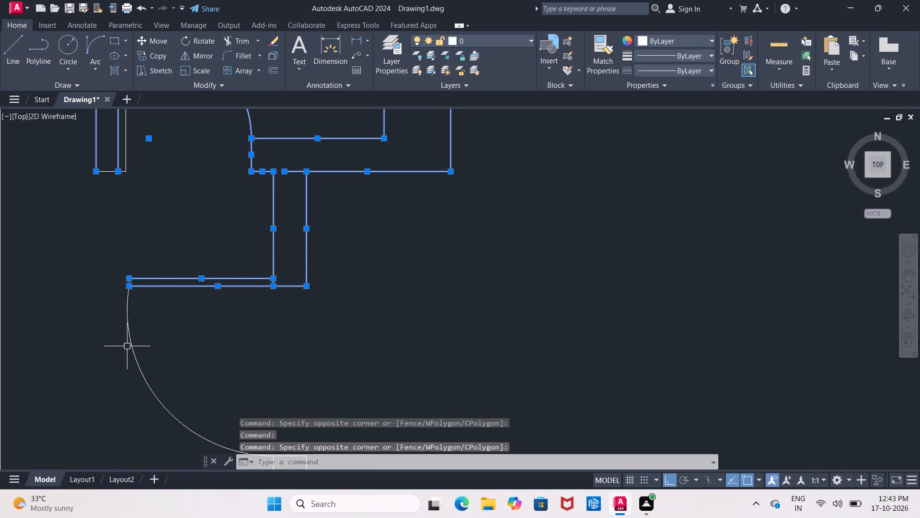
click(127, 334)
scroll(127, 334, down, 3)
middle_drag(130, 293, 129, 277)
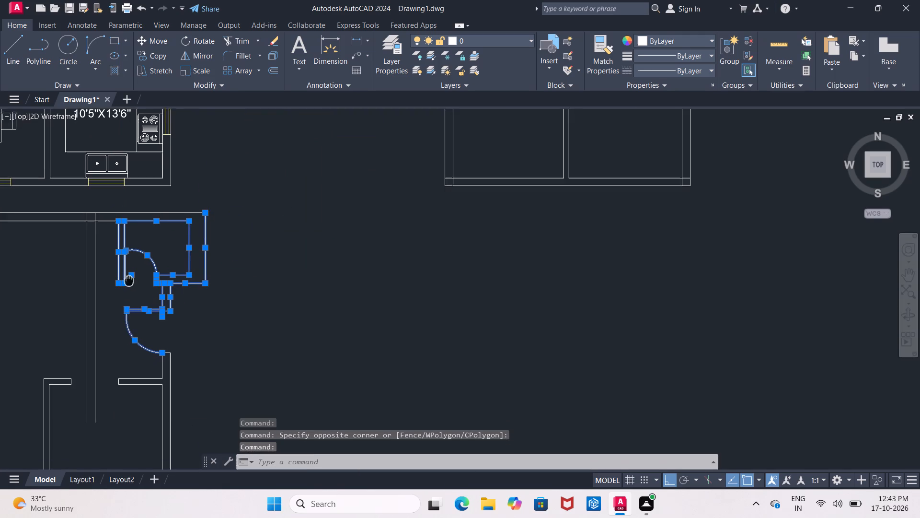
middle_drag(129, 277, 132, 210)
scroll(139, 219, down, 1)
scroll(152, 280, up, 1)
click(157, 256)
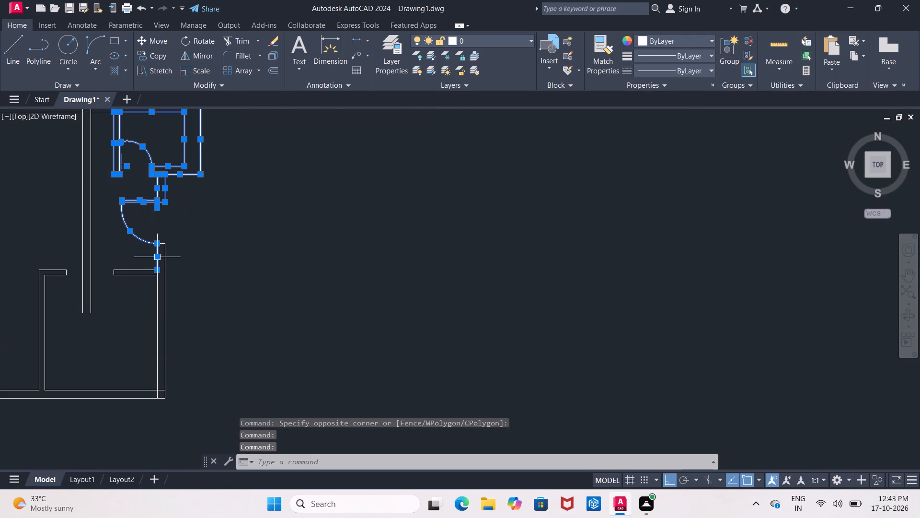
click(132, 268)
click(132, 274)
scroll(132, 274, up, 2)
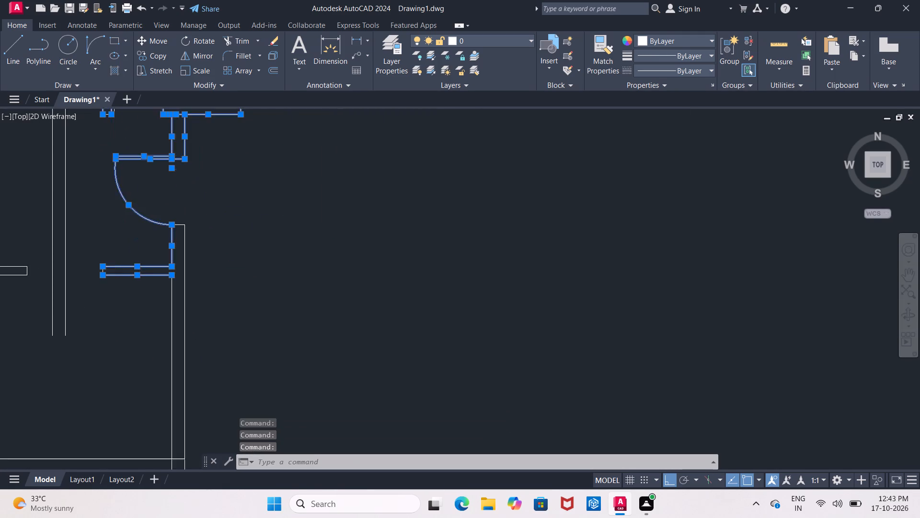
click(75, 248)
click(115, 299)
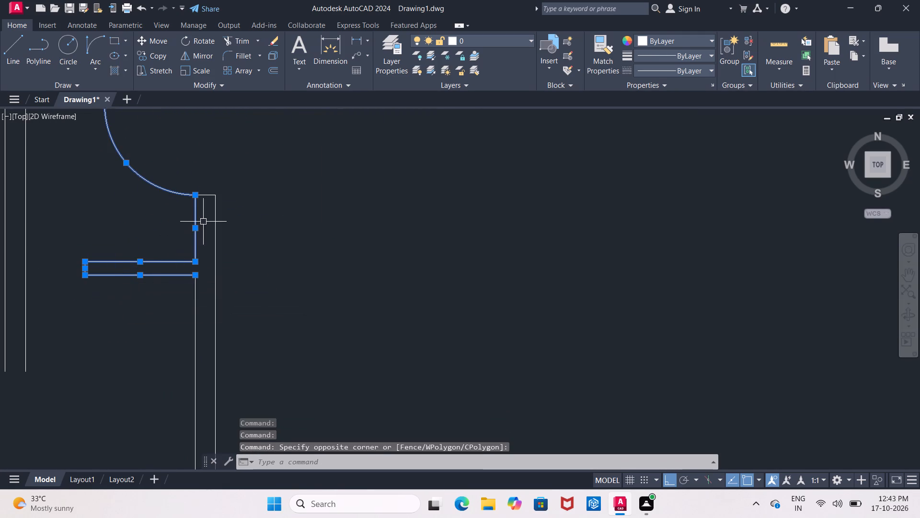
click(217, 236)
scroll(217, 236, down, 3)
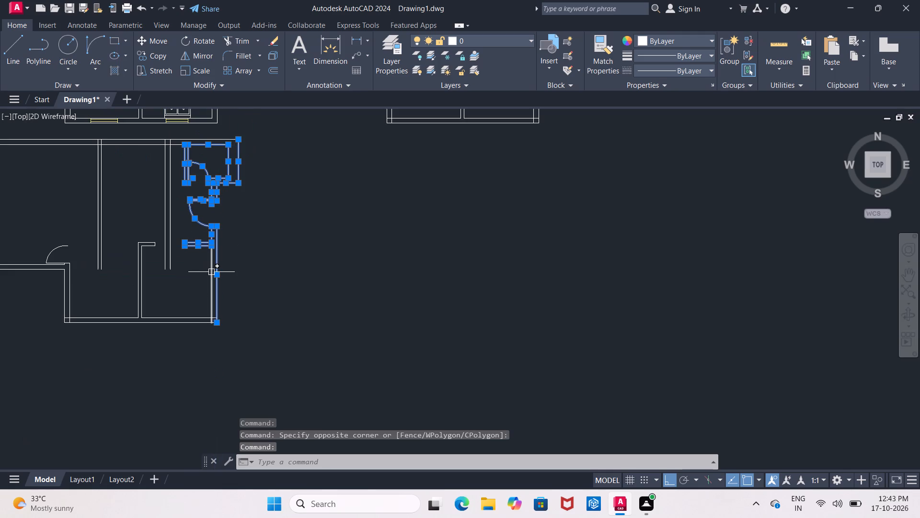
click(212, 272)
middle_drag(176, 292, 176, 311)
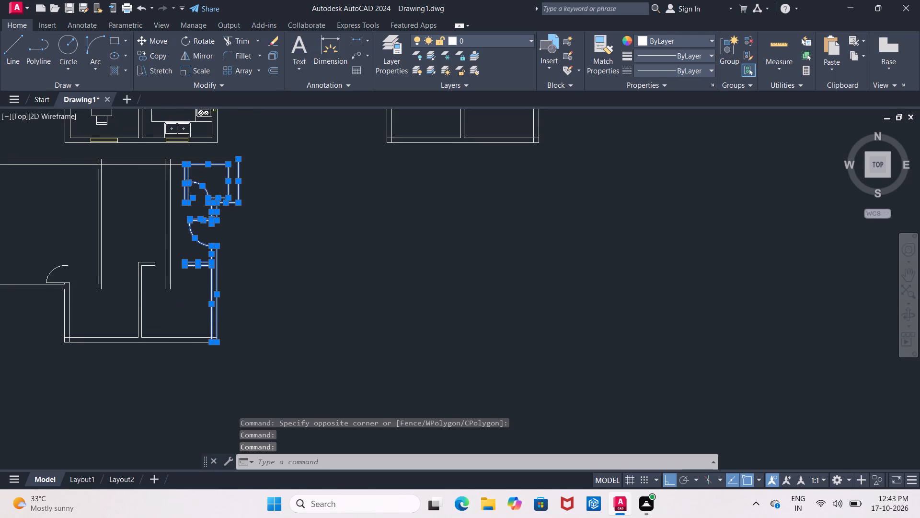
key(Delete)
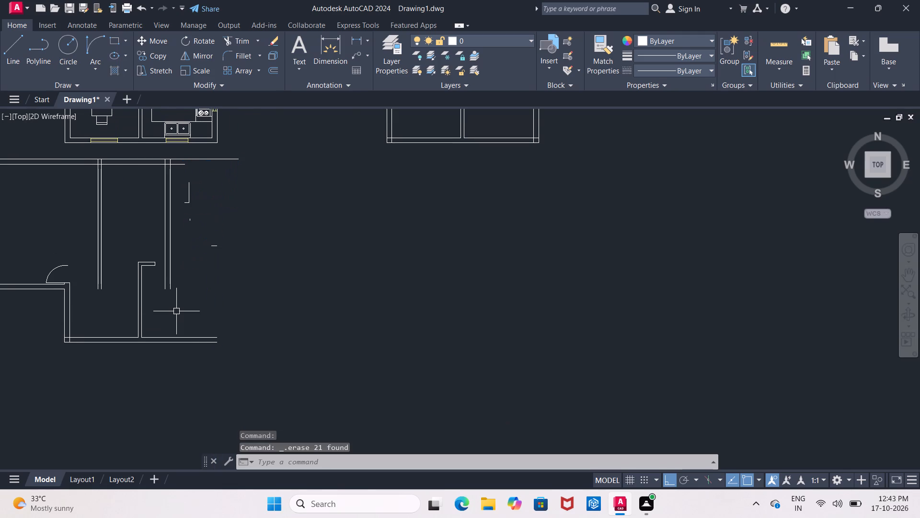
Erase the leftover wall and door fragments on the east side of the copied plan.
click(180, 178)
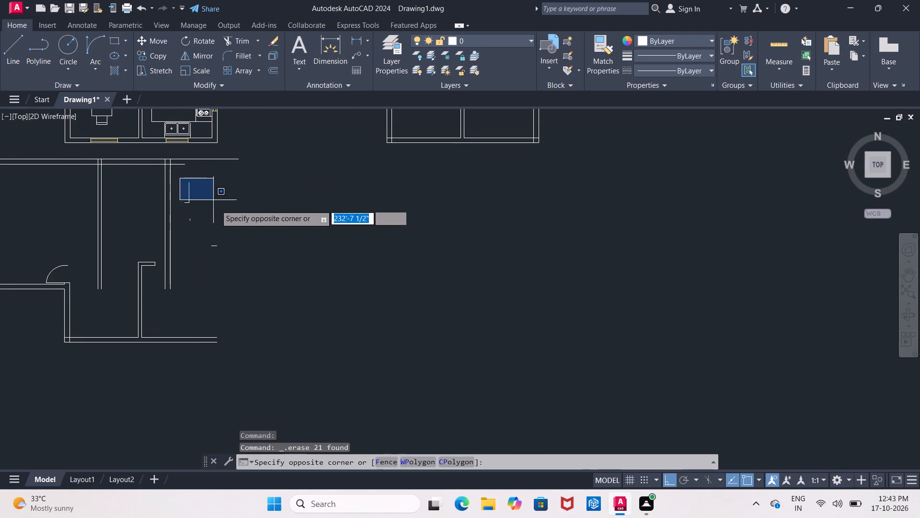
click(231, 270)
key(Delete)
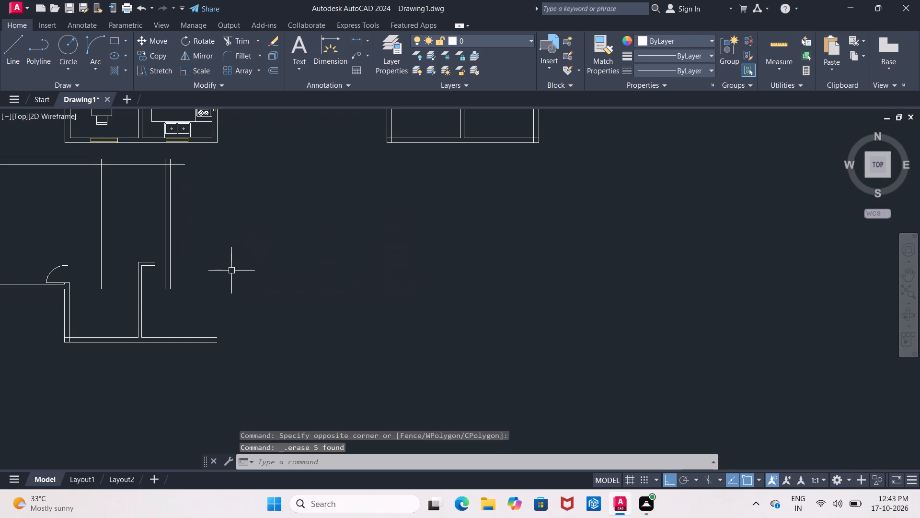
Offset the east line of the middle room's second wall 7' to the east.
scroll(250, 286, down, 2)
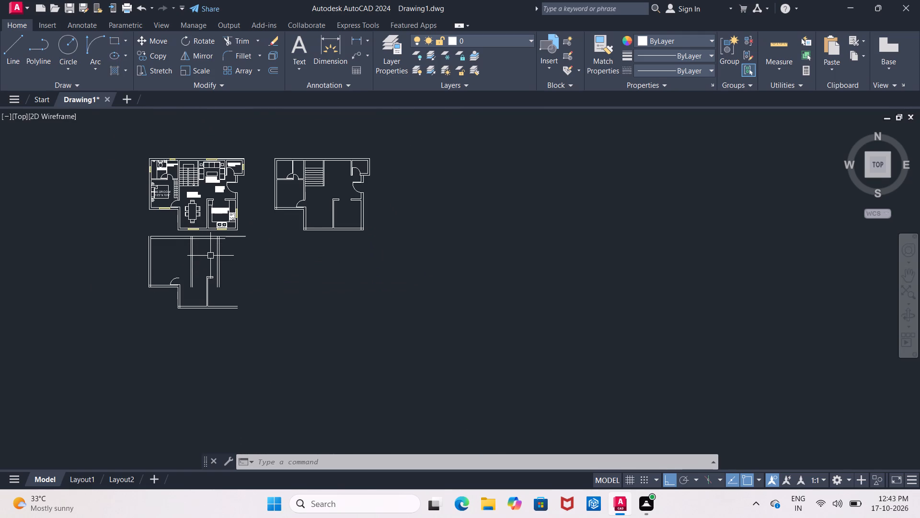
scroll(210, 256, up, 2)
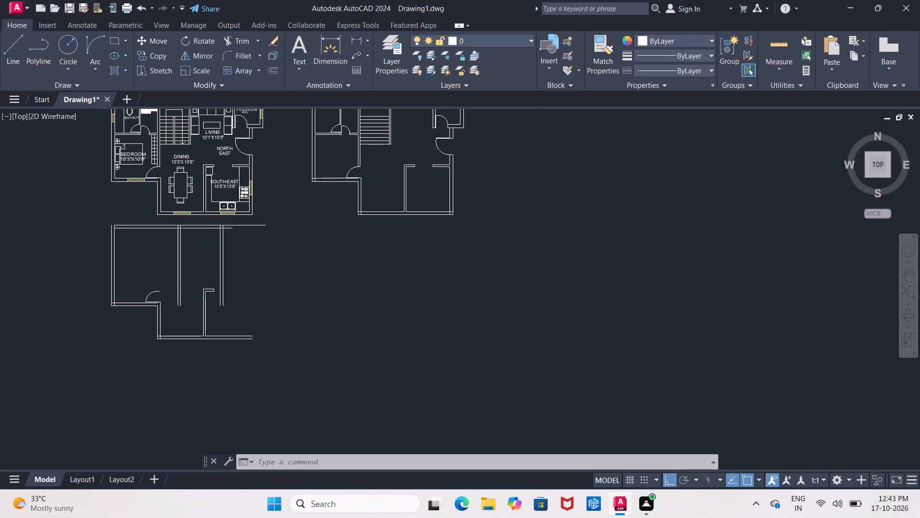
key(o)
key(Return)
text(7')
key(Return)
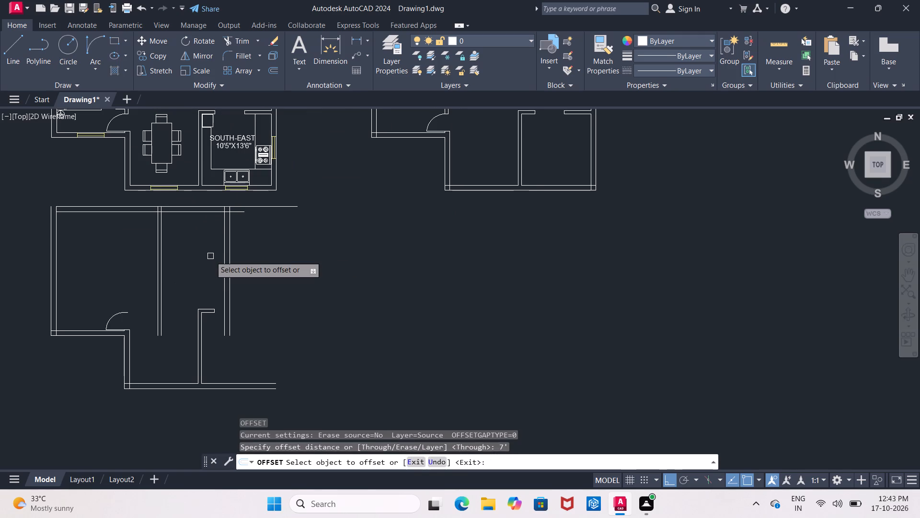
click(232, 254)
click(271, 260)
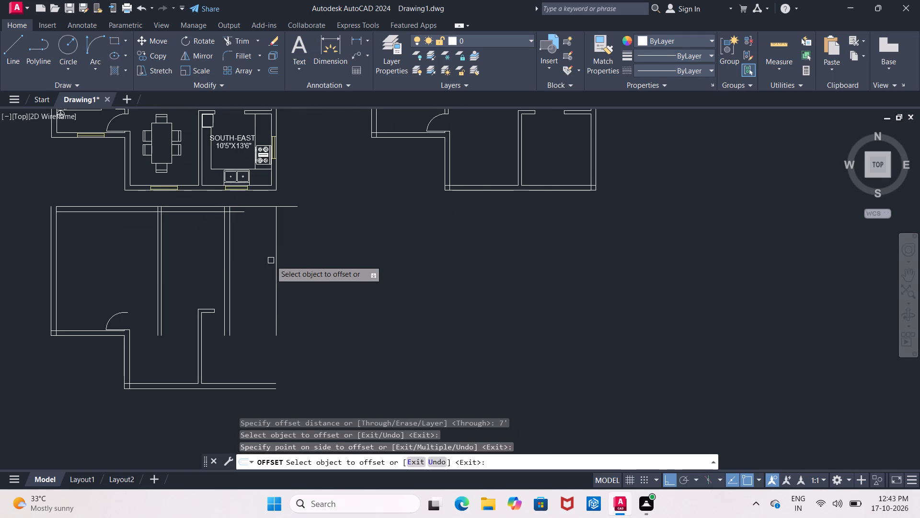
key(Return)
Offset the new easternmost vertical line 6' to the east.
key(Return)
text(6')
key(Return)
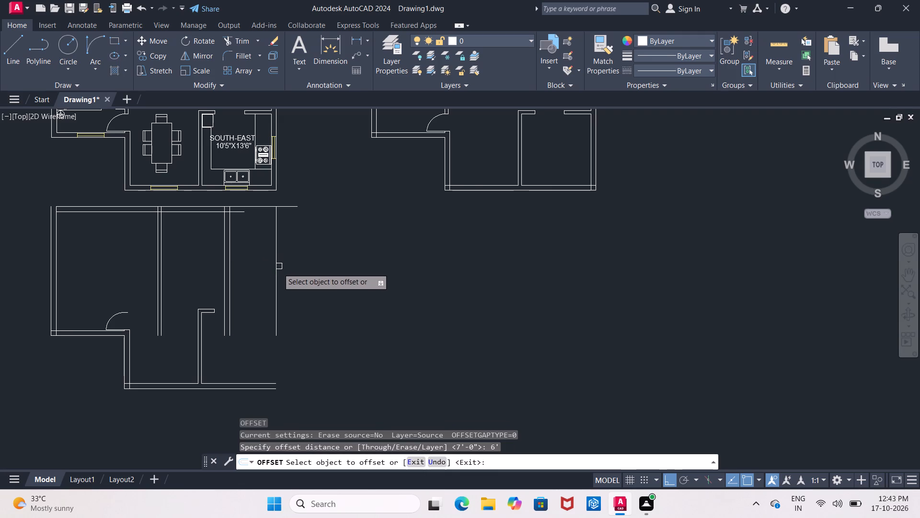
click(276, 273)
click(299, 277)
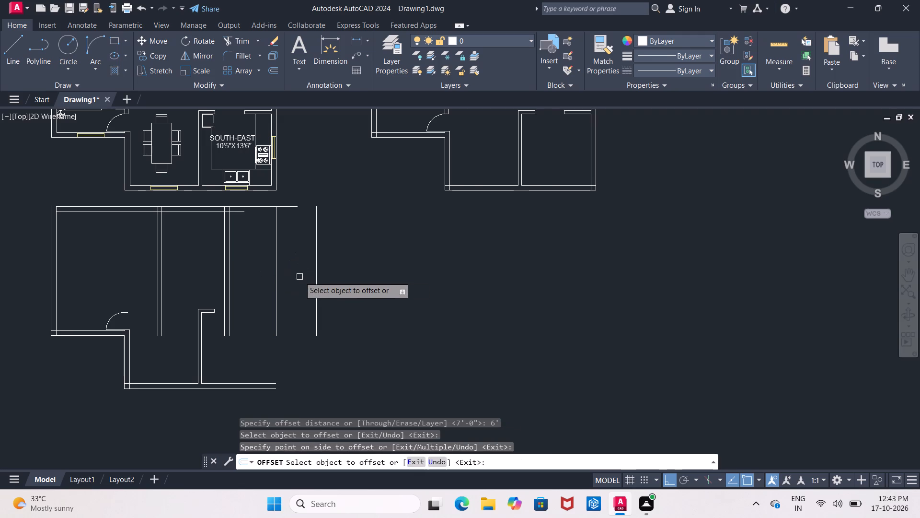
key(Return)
Offset the vertical line placed 7' from the second wall 6" to the east to form a partition wall.
key(Return)
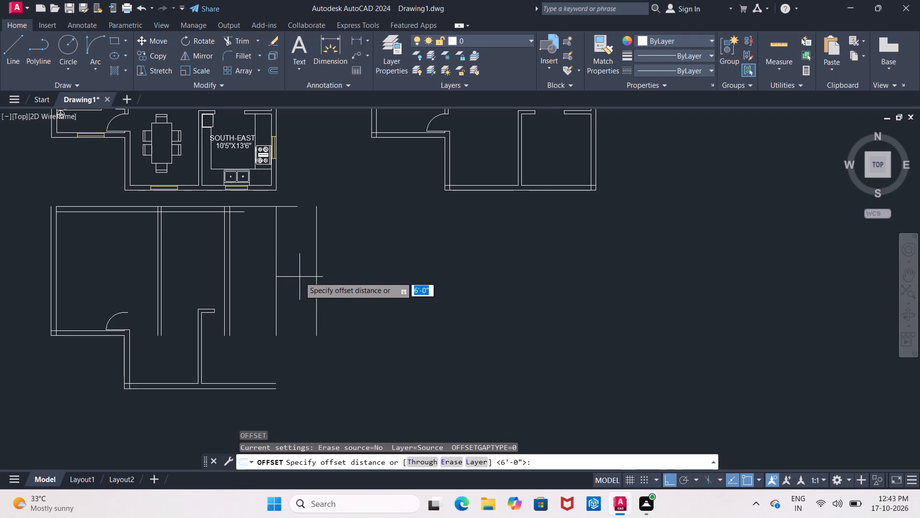
text(6")
key(Return)
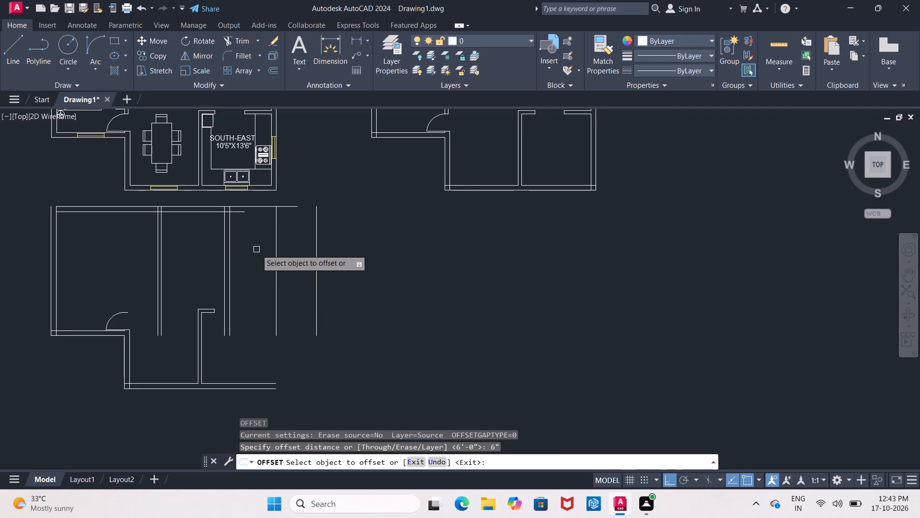
click(277, 258)
click(285, 260)
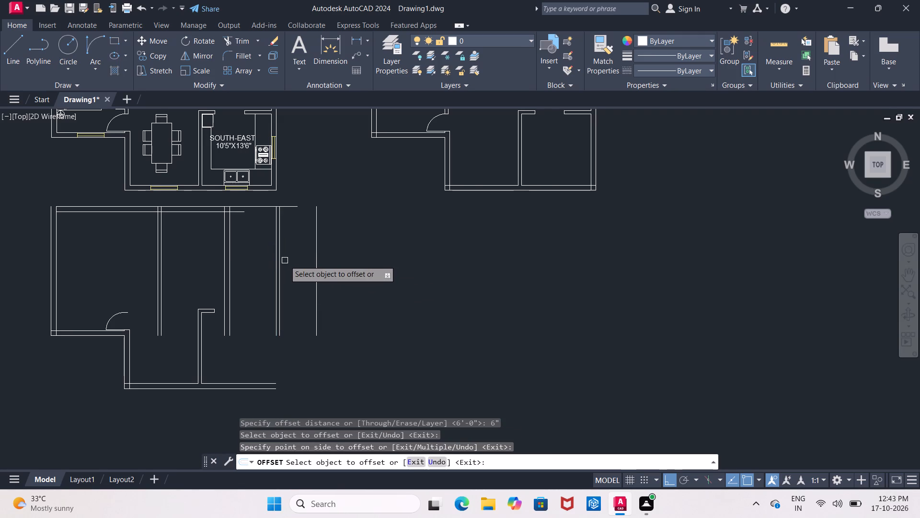
key(Escape)
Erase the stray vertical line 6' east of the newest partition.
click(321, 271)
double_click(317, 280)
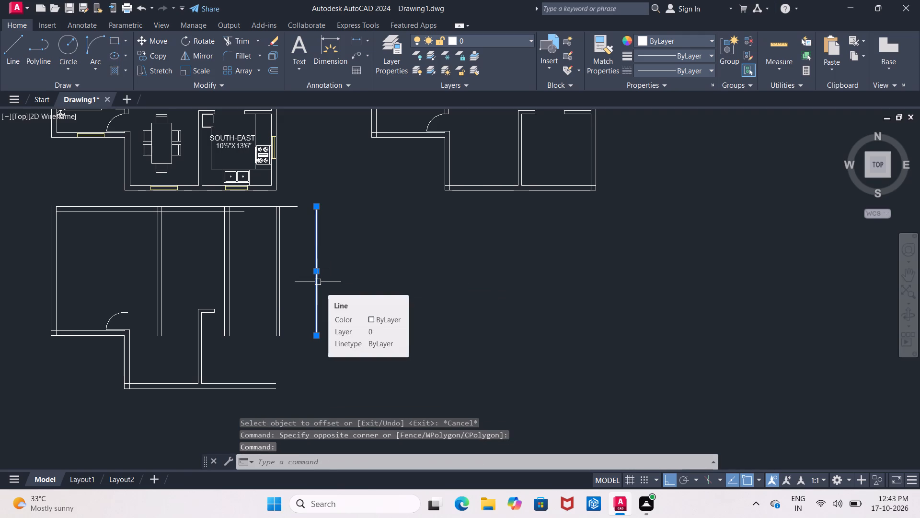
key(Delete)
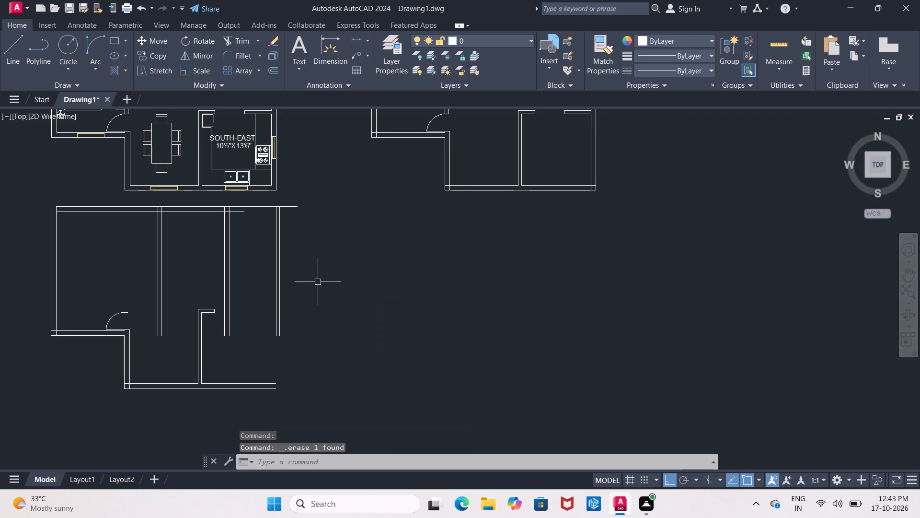
Offset the east line of the newest partition 12'1" to the east.
key(o)
key(Return)
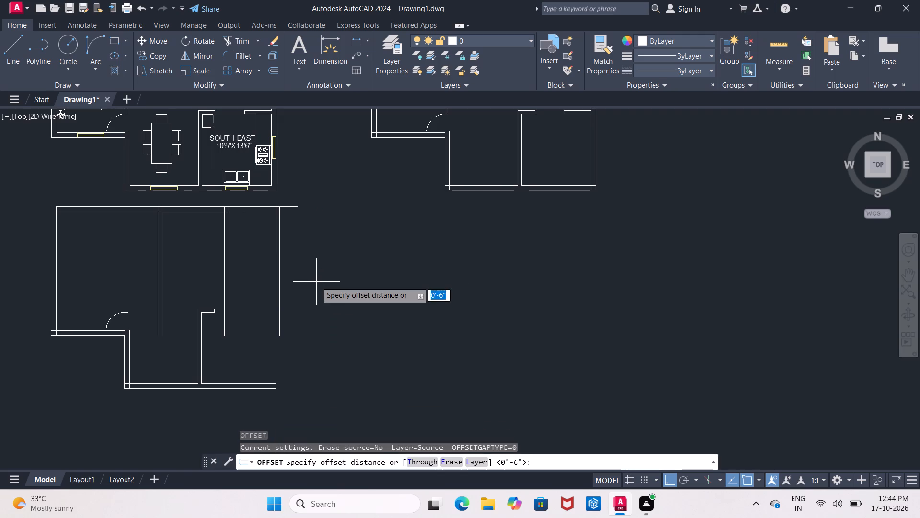
text(12)
key(apostrophe)
text(1")
key(Return)
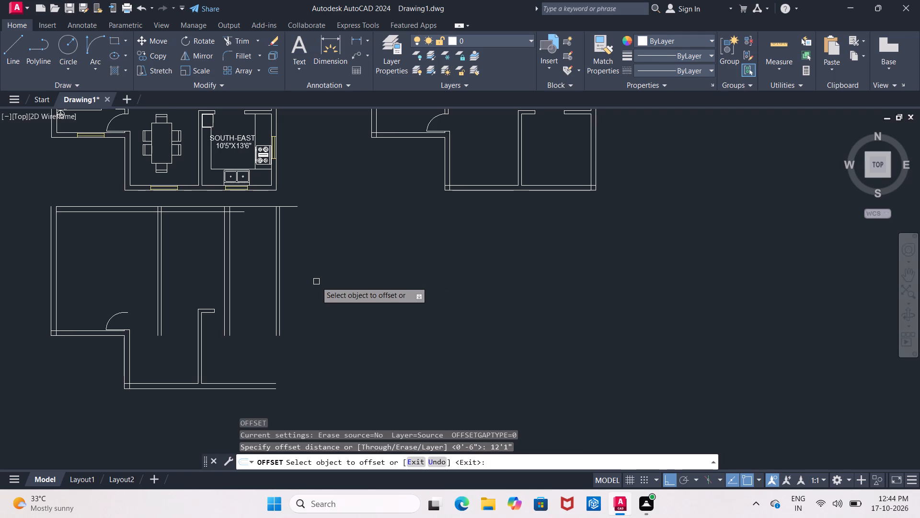
click(282, 279)
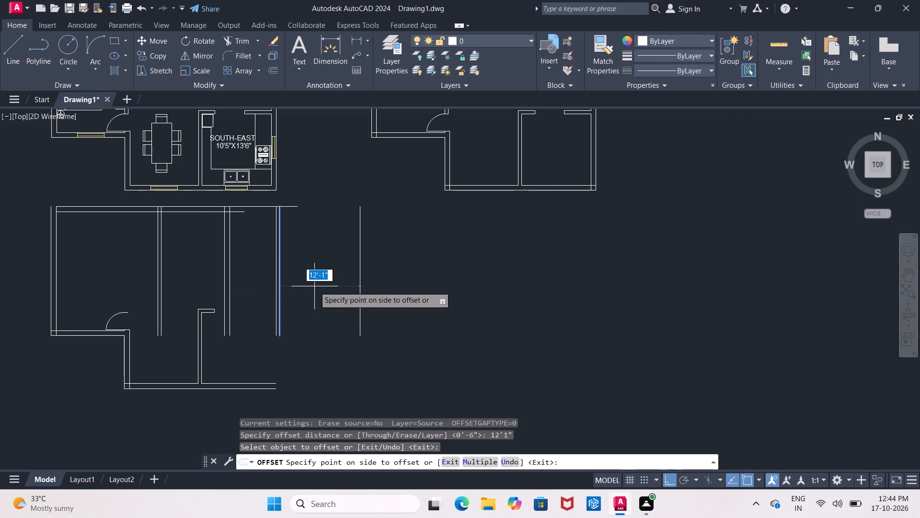
click(314, 286)
key(Return)
Offset the new easternmost vertical line 9" to the east to form the outer wall thickness.
key(Return)
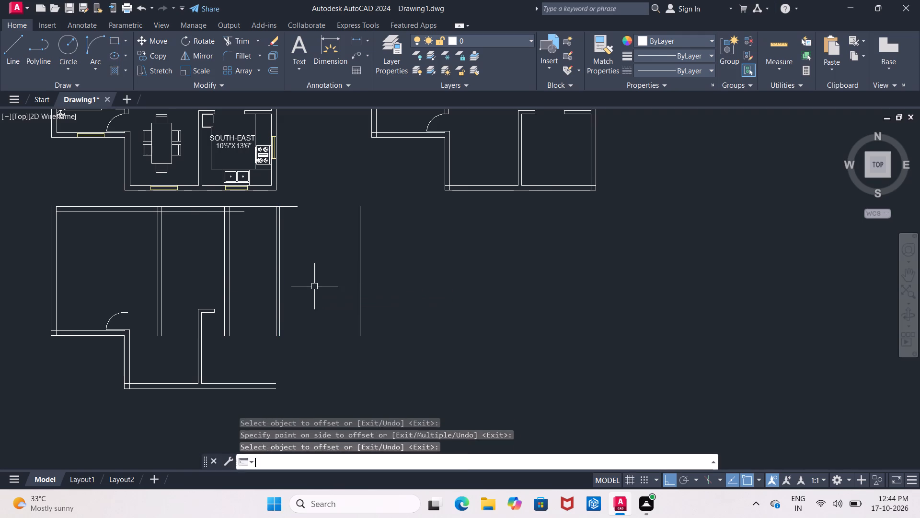
text(9")
key(Return)
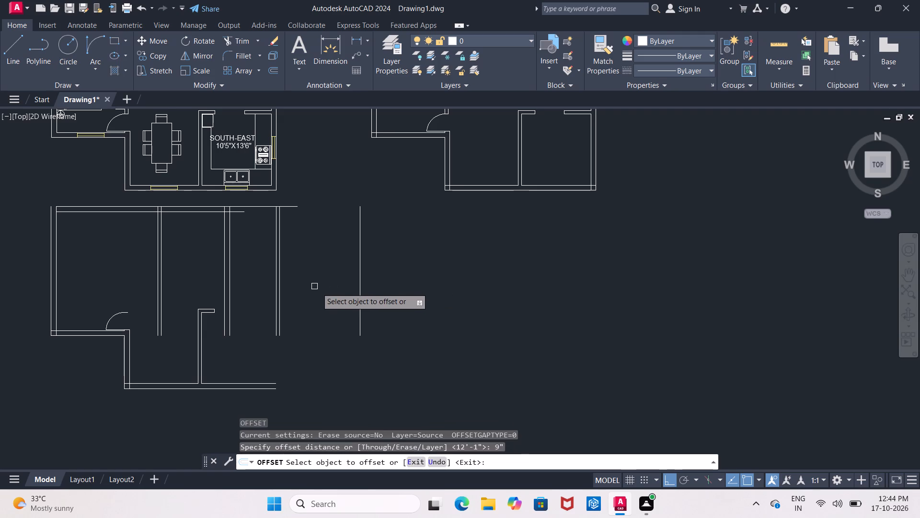
drag(360, 307, 366, 308)
click(402, 307)
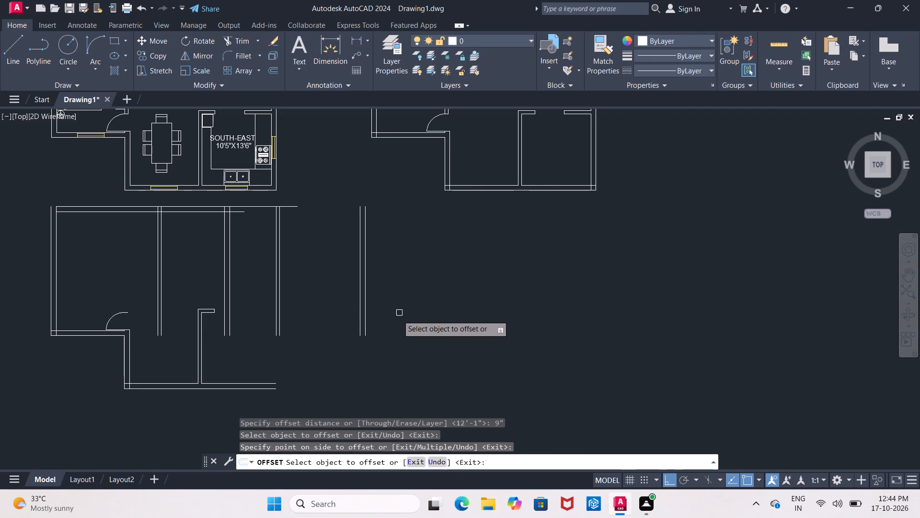
key(Escape)
Erase the old interior partition in the southern part of the copied plan, including its short return at the north end.
middle_drag(376, 362, 438, 308)
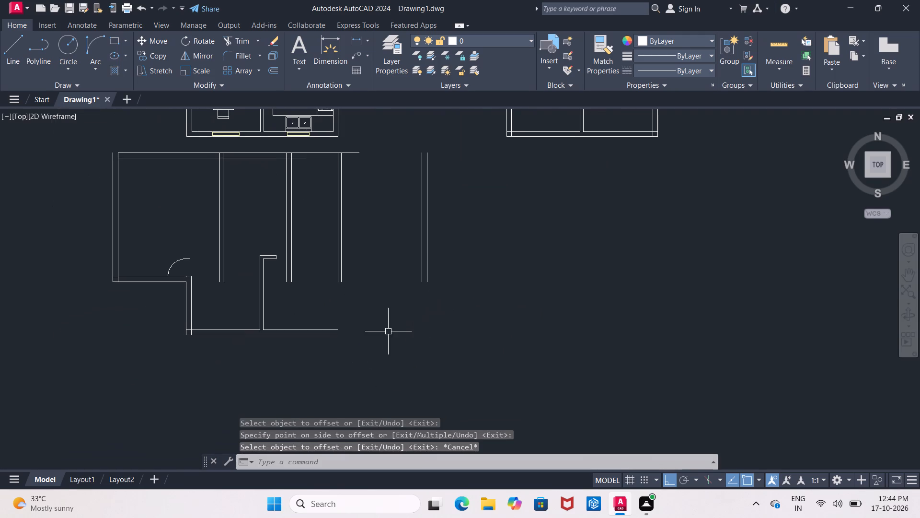
click(248, 246)
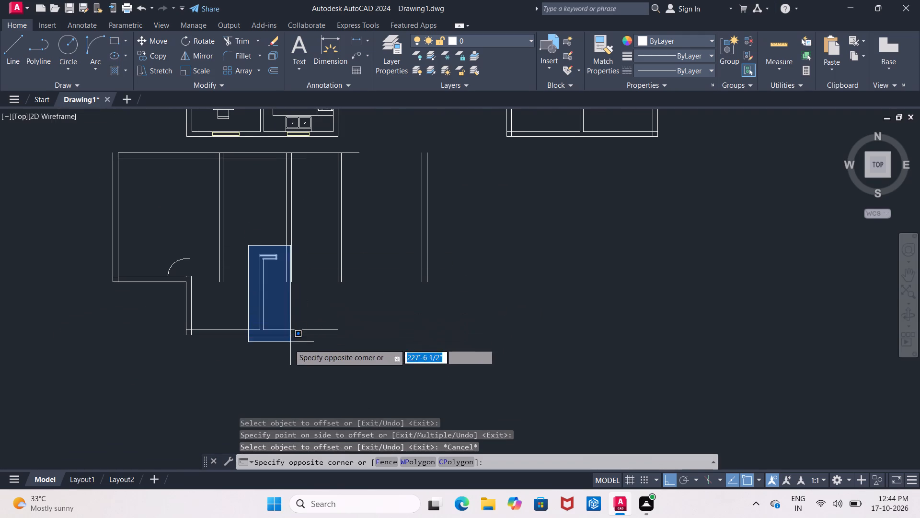
click(273, 361)
key(Delete)
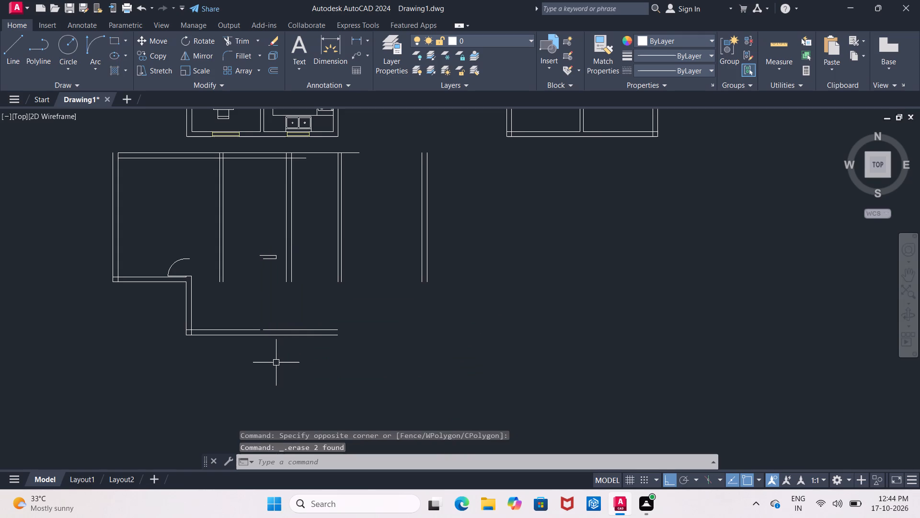
drag(244, 224, 248, 233)
click(283, 276)
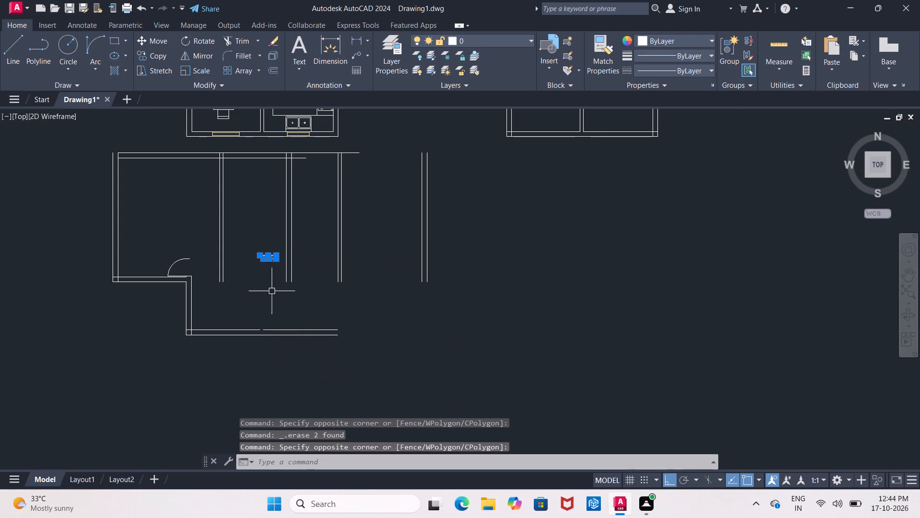
key(Delete)
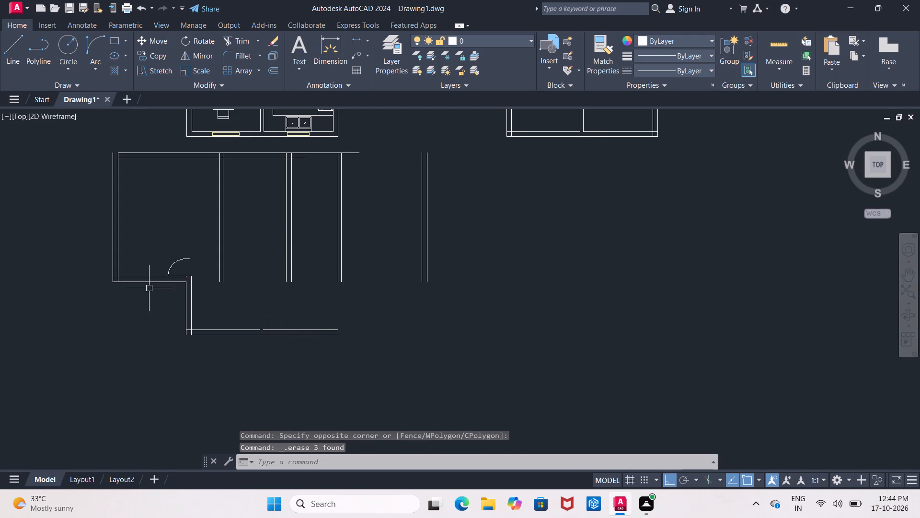
Erase the old door's swing arc, leaf line and short jamb line near the step in the south wall.
click(177, 261)
scroll(180, 275, up, 5)
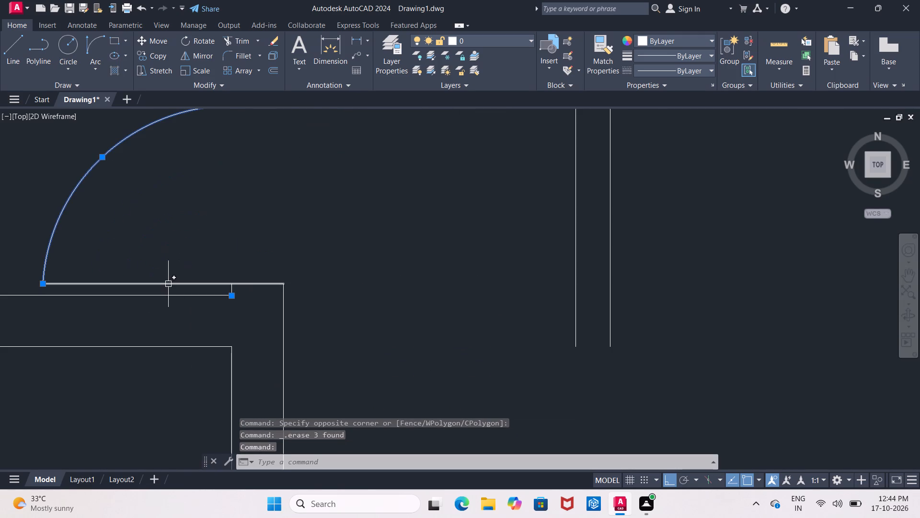
click(168, 284)
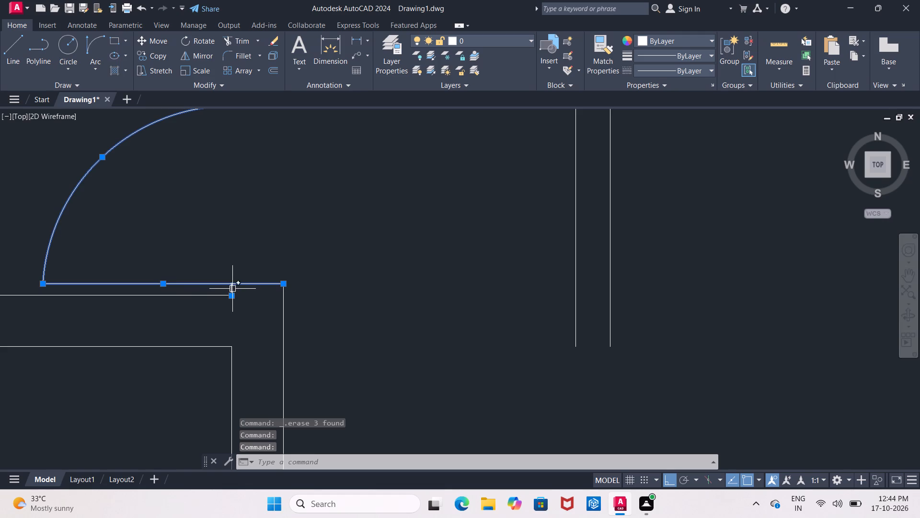
click(232, 289)
key(Delete)
Erase the old stepped south wall lines of the copied plan and the leftover short line above them.
scroll(248, 292, down, 4)
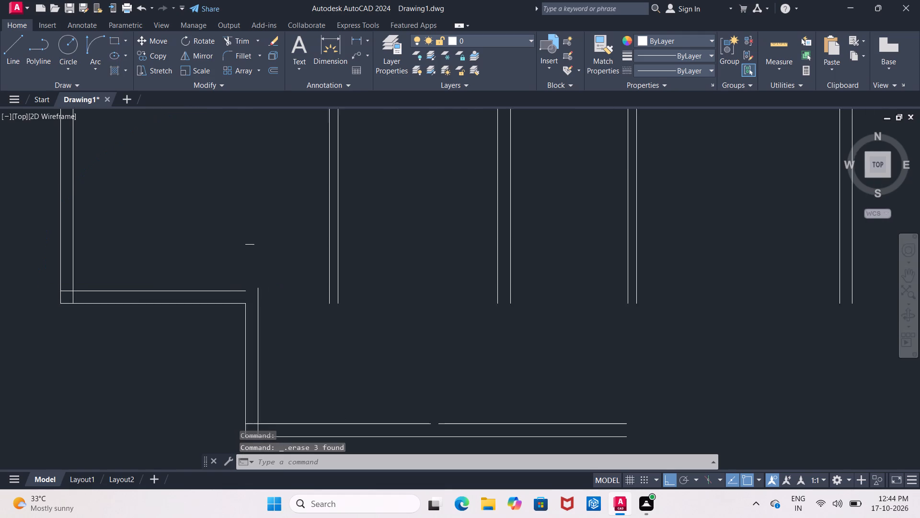
click(208, 290)
click(212, 296)
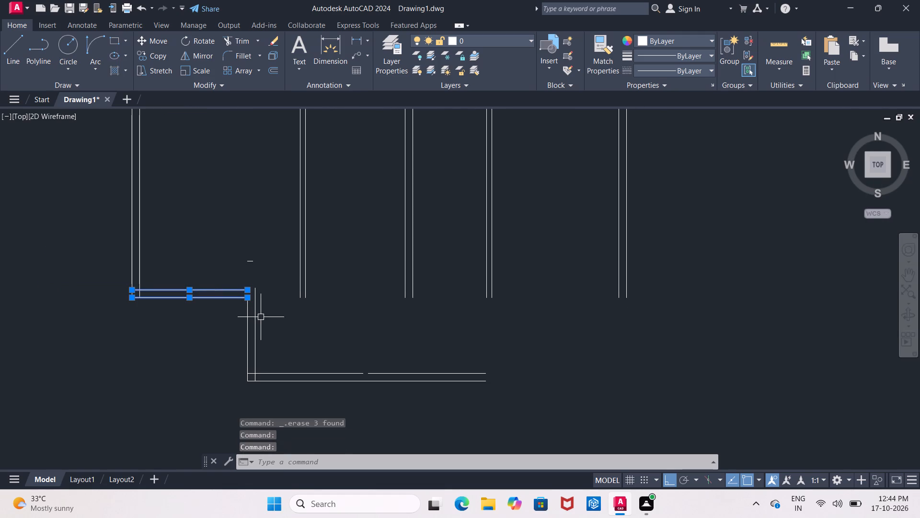
click(254, 330)
click(245, 359)
click(309, 370)
click(309, 371)
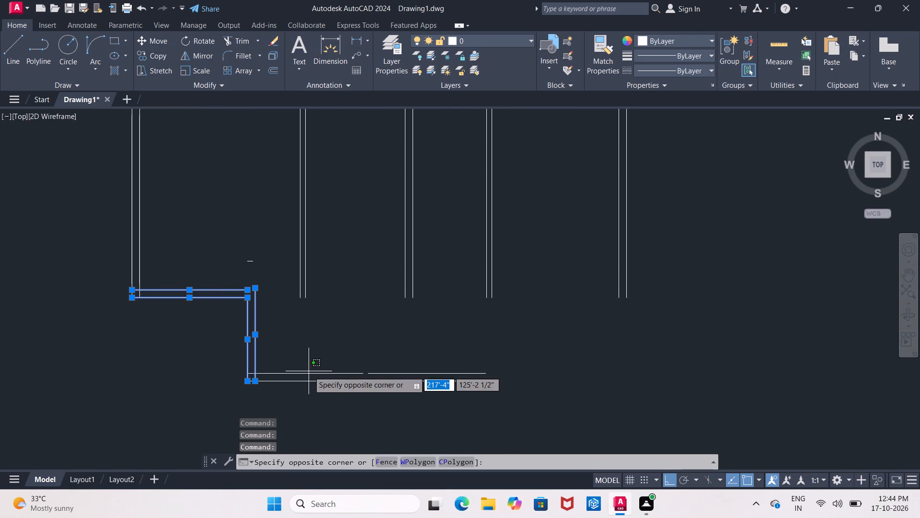
click(310, 373)
click(388, 372)
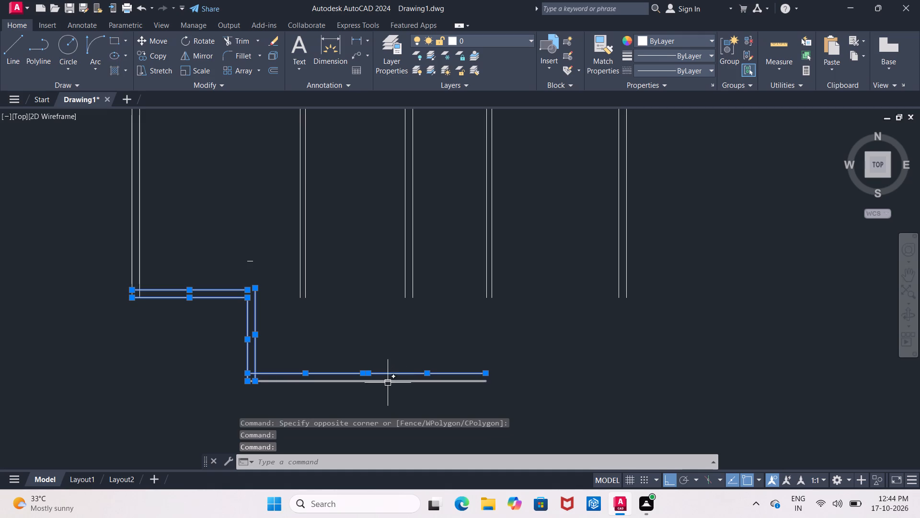
click(387, 382)
key(Delete)
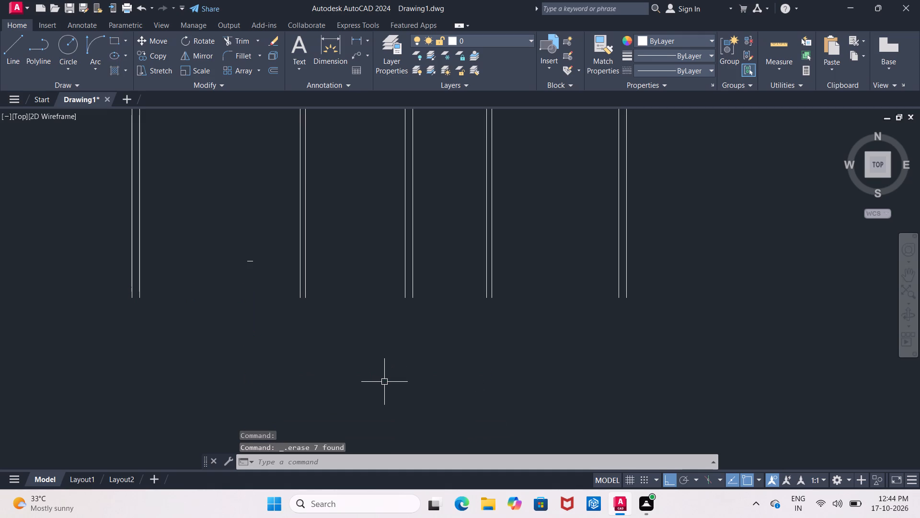
click(253, 263)
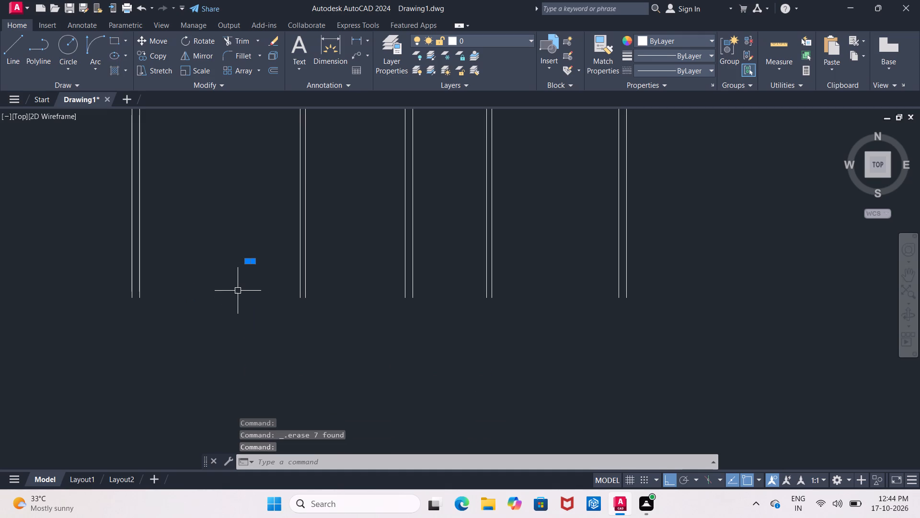
key(Delete)
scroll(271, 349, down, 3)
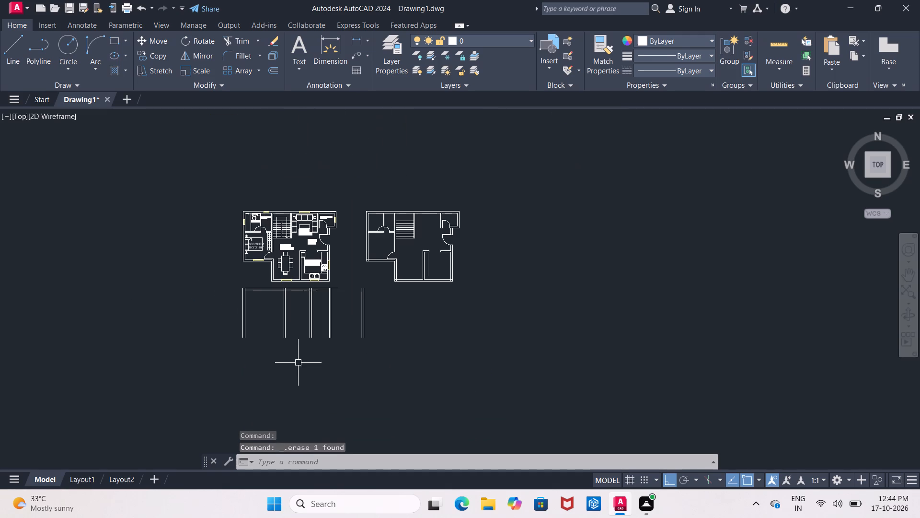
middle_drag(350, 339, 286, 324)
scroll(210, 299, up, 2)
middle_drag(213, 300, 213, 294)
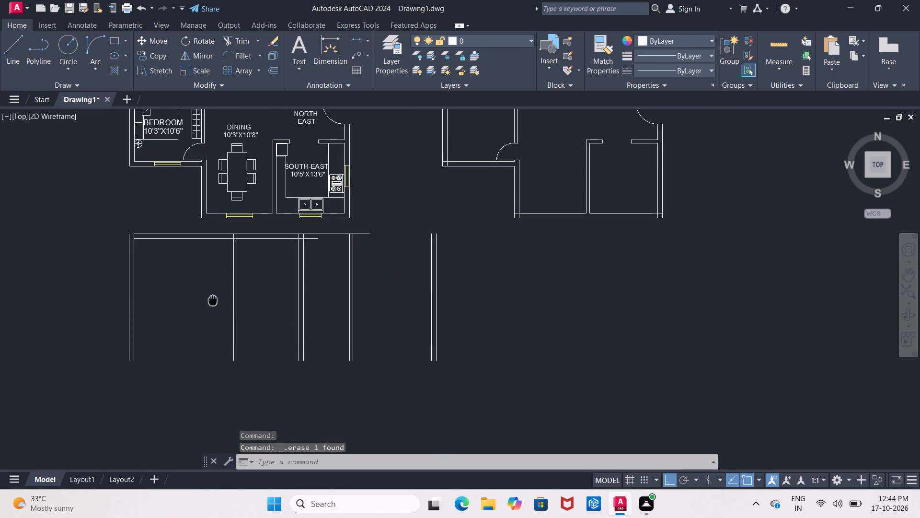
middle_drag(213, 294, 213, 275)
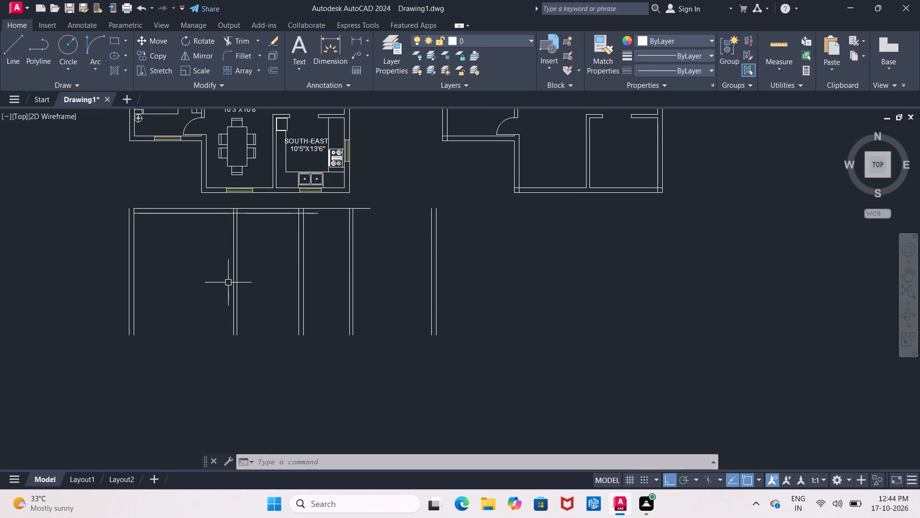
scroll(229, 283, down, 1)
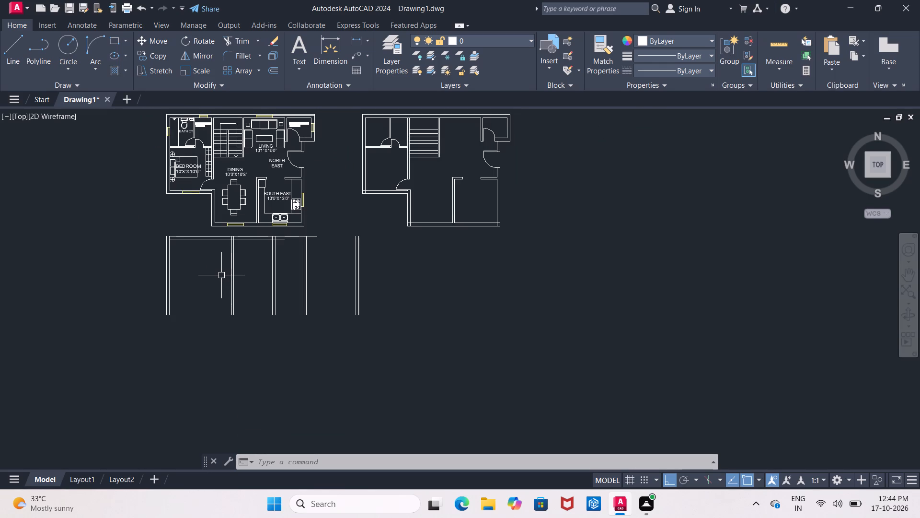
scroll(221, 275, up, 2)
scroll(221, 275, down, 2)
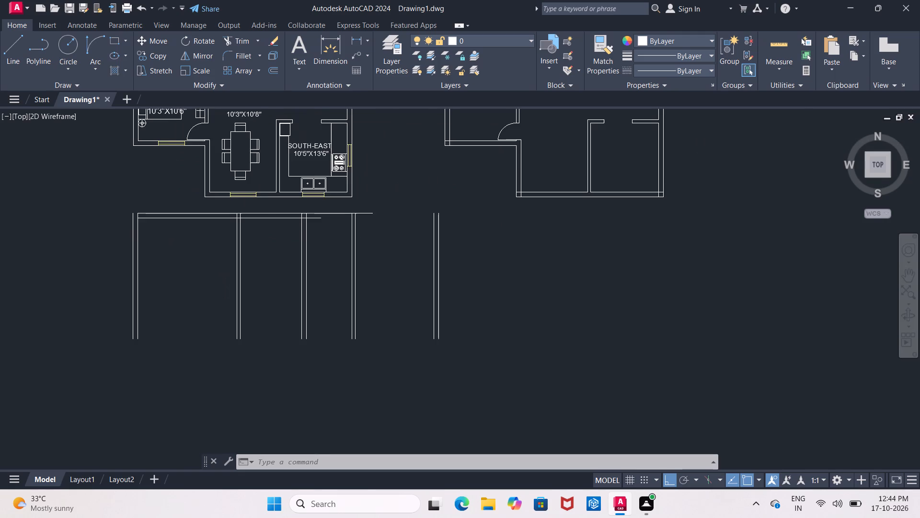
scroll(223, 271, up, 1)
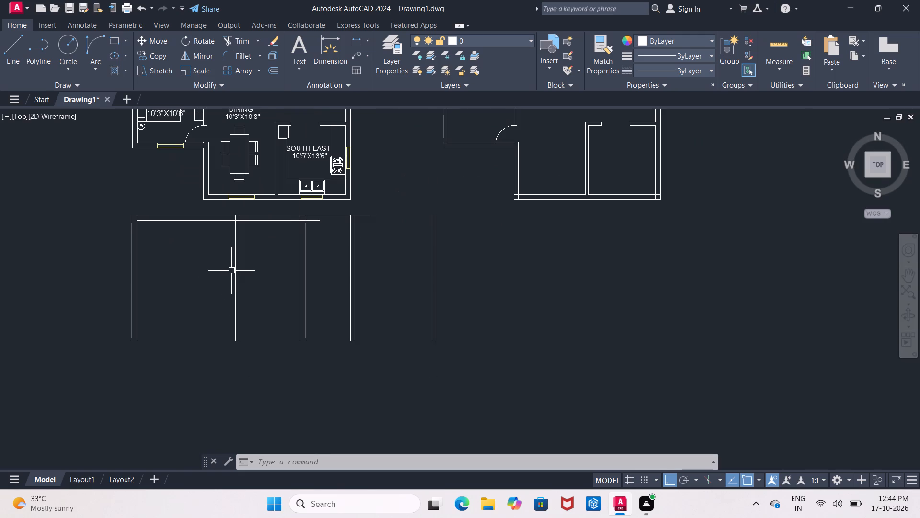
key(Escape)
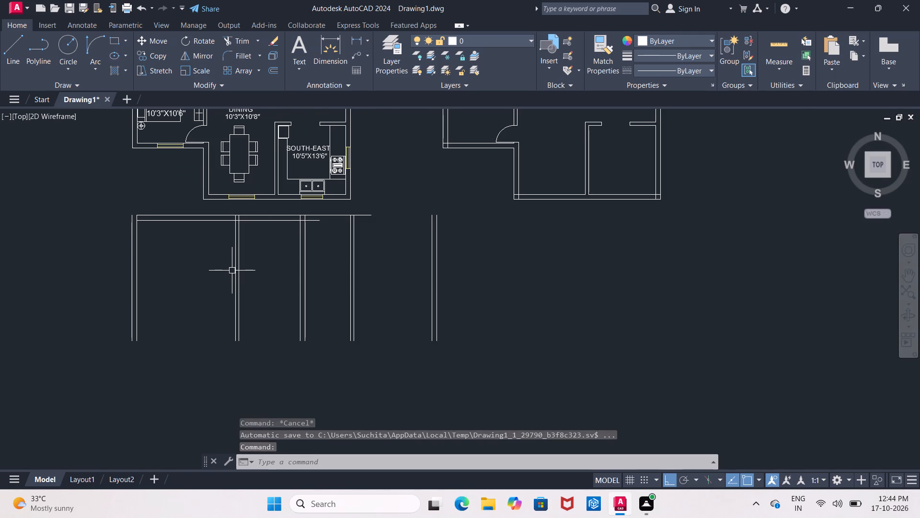
Extend both horizontal lines of the north wall to the outer vertical lines at the east and west ends.
text(EX)
key(Return)
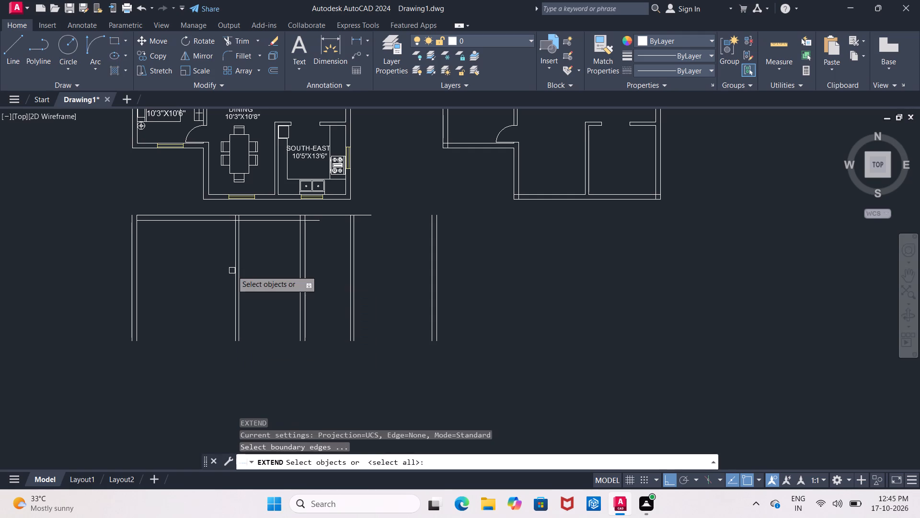
key(Return)
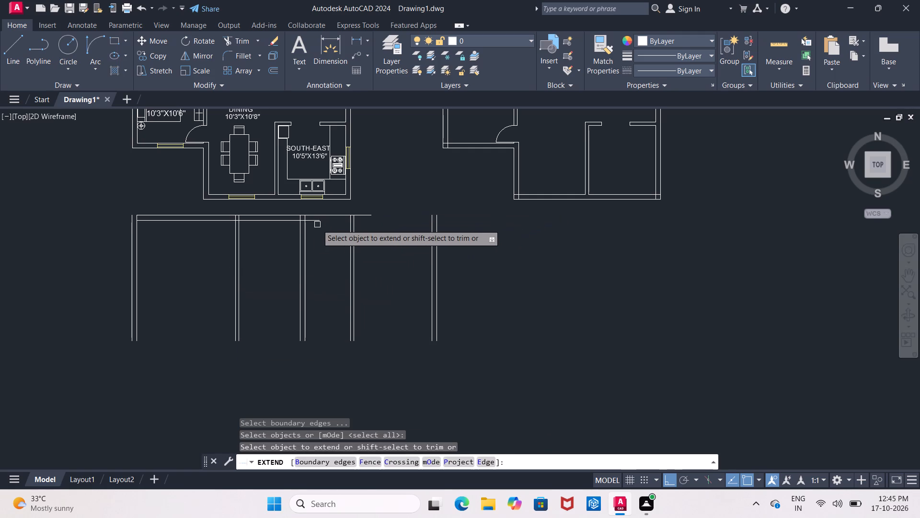
double_click(324, 216)
click(329, 214)
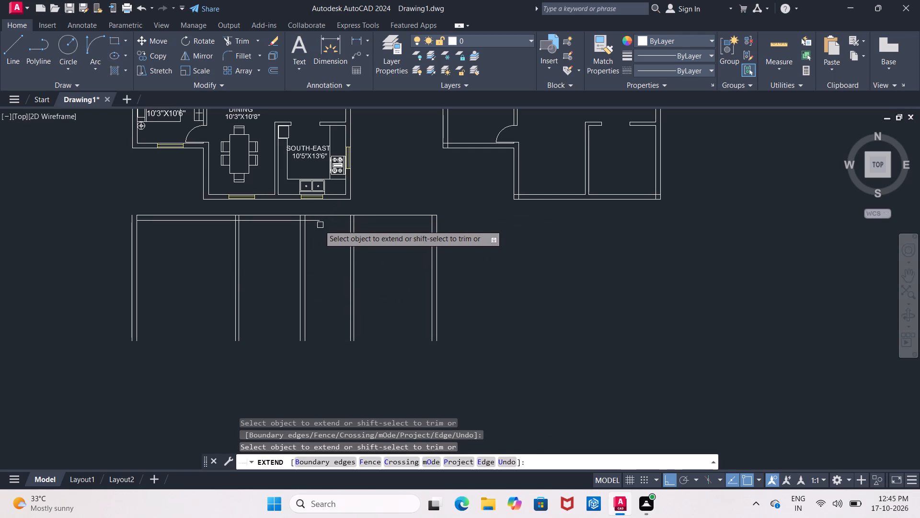
double_click(316, 224)
triple_click(314, 222)
click(316, 220)
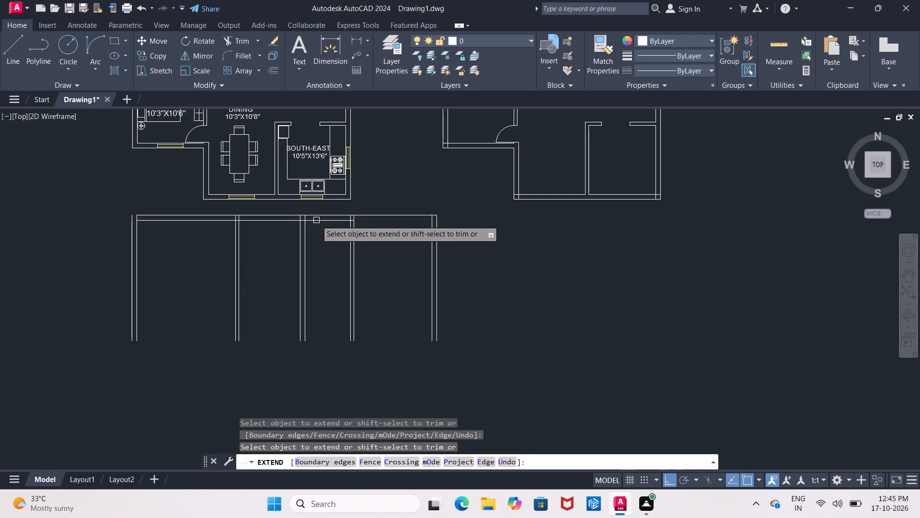
double_click(323, 220)
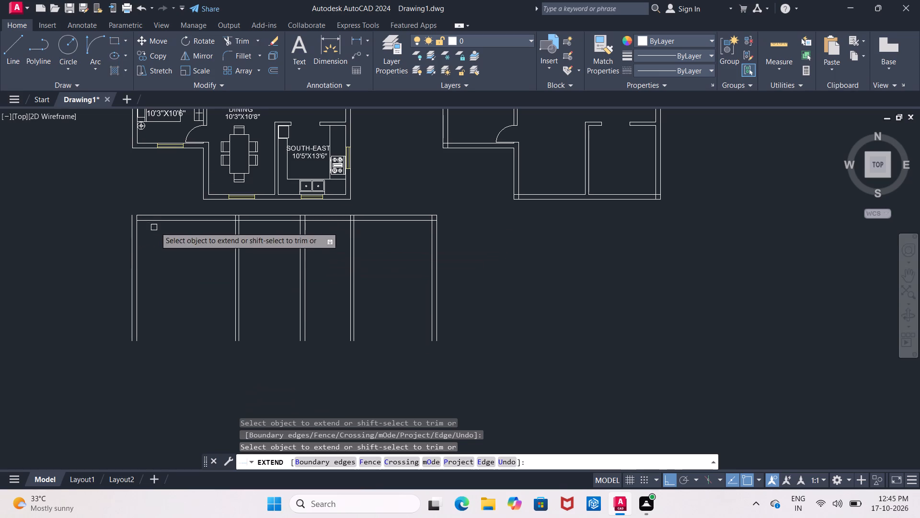
double_click(155, 222)
click(156, 217)
click(156, 217)
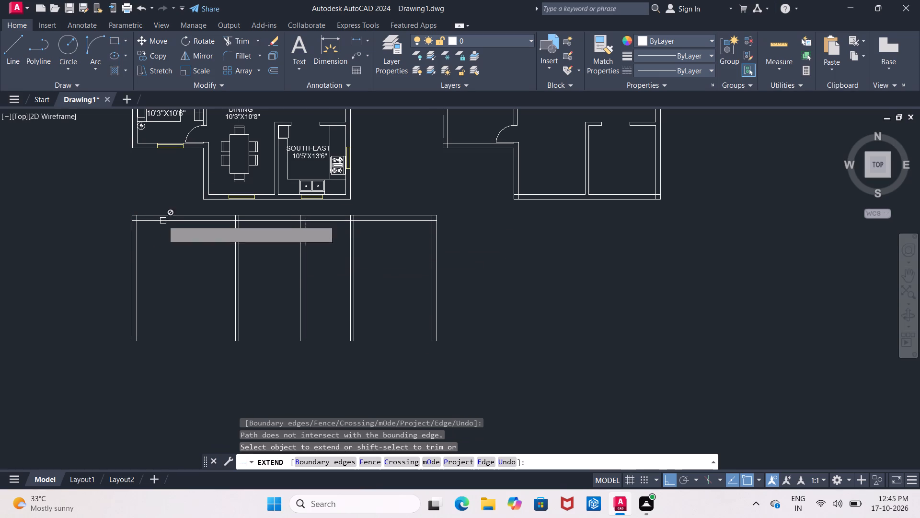
key(Escape)
Offset the inner line of the north wall 19'9" to the south.
scroll(246, 235, up, 2)
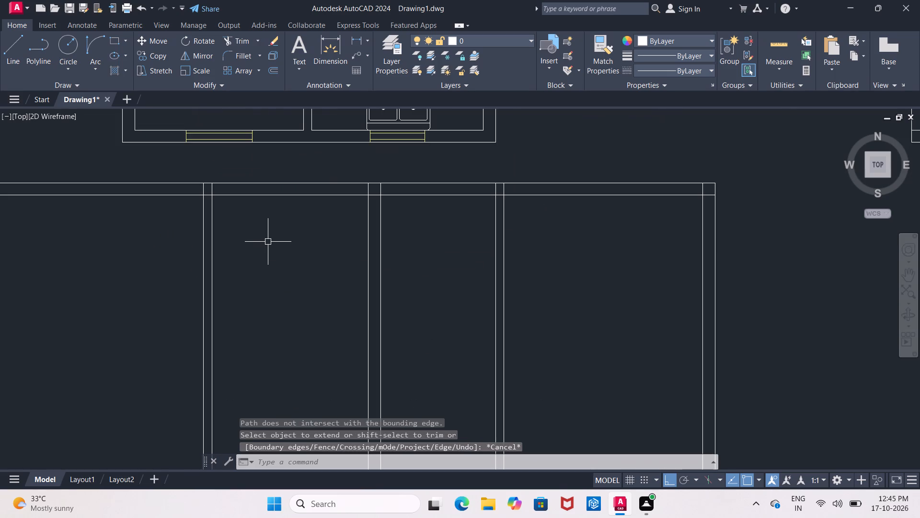
scroll(269, 242, down, 2)
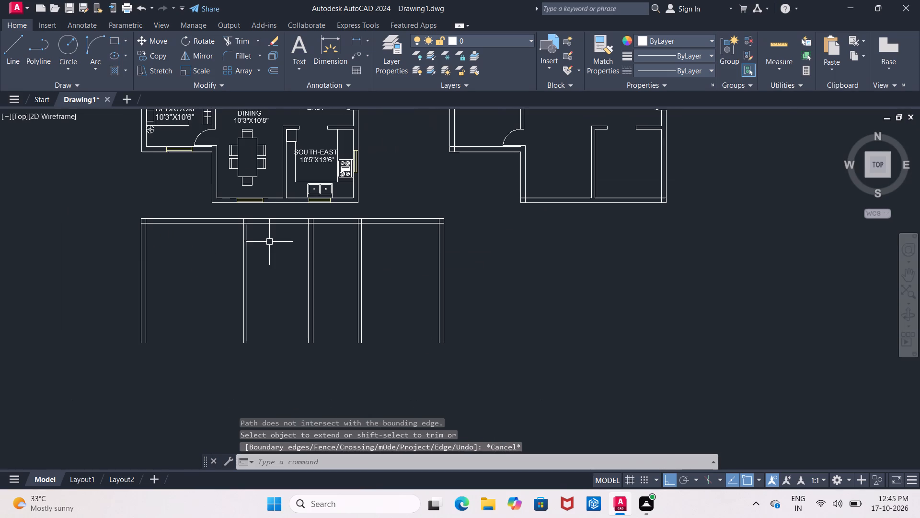
key(o)
key(Return)
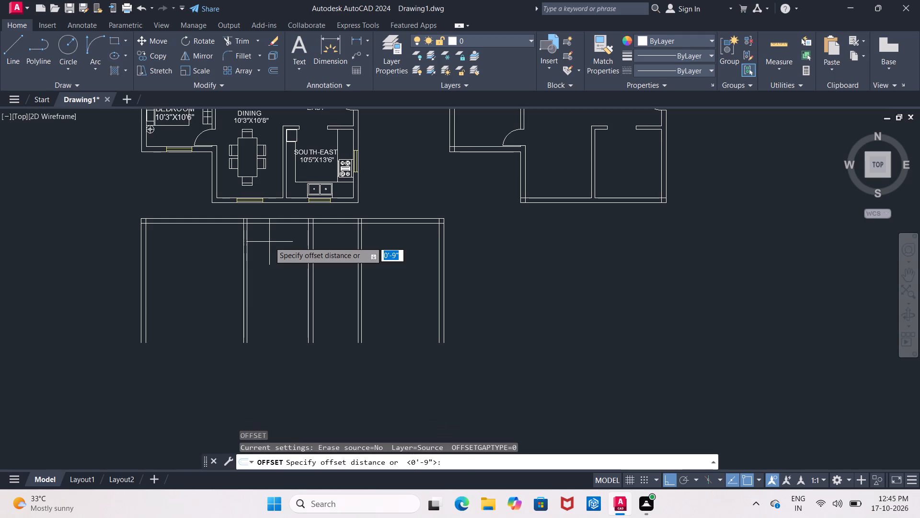
text(19'9")
key(Return)
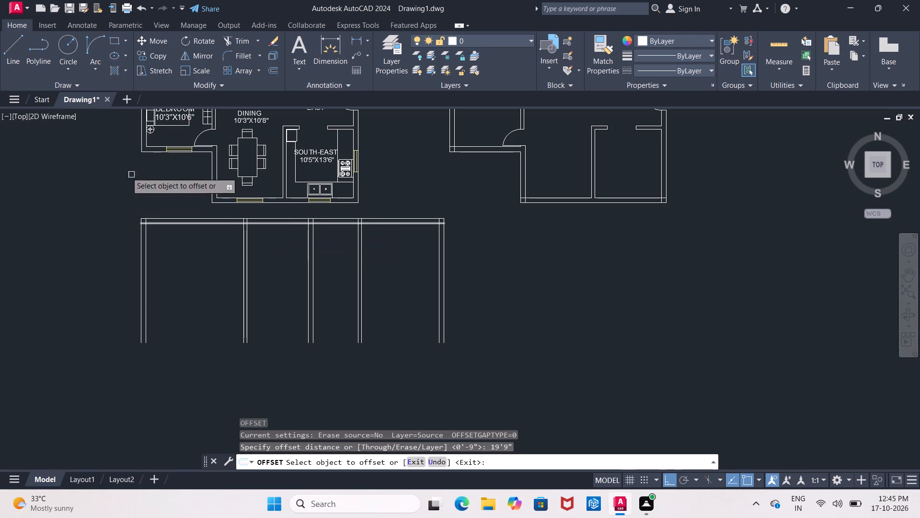
click(195, 224)
click(208, 287)
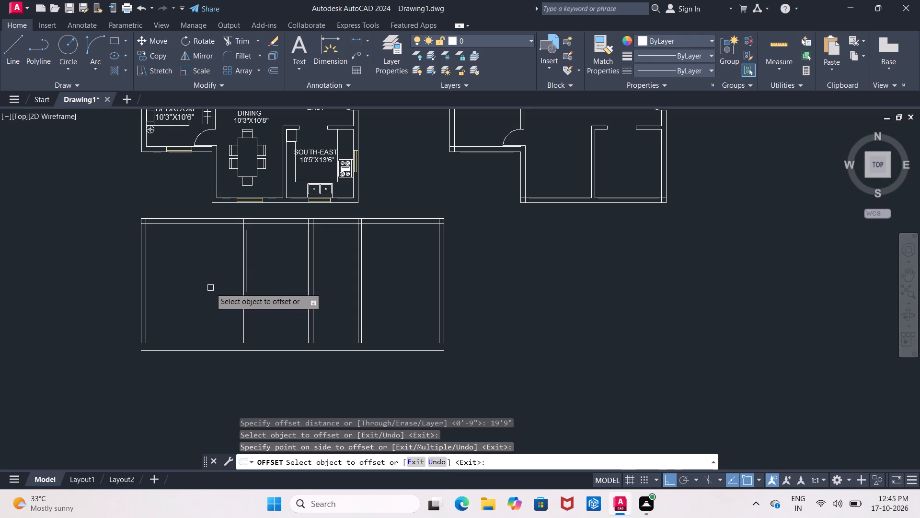
key(Return)
Offset the lone horizontal line below the new vertical walls 4" to the south to form a partition wall.
key(Return)
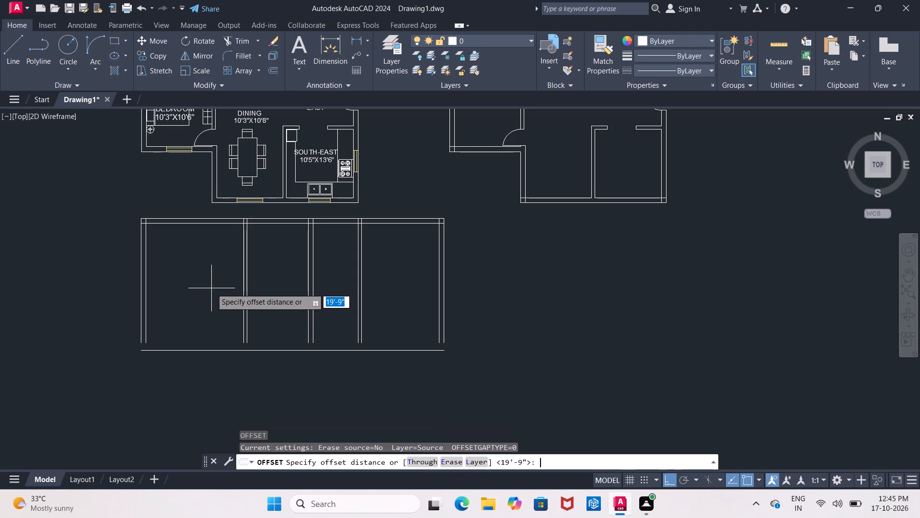
key(6)
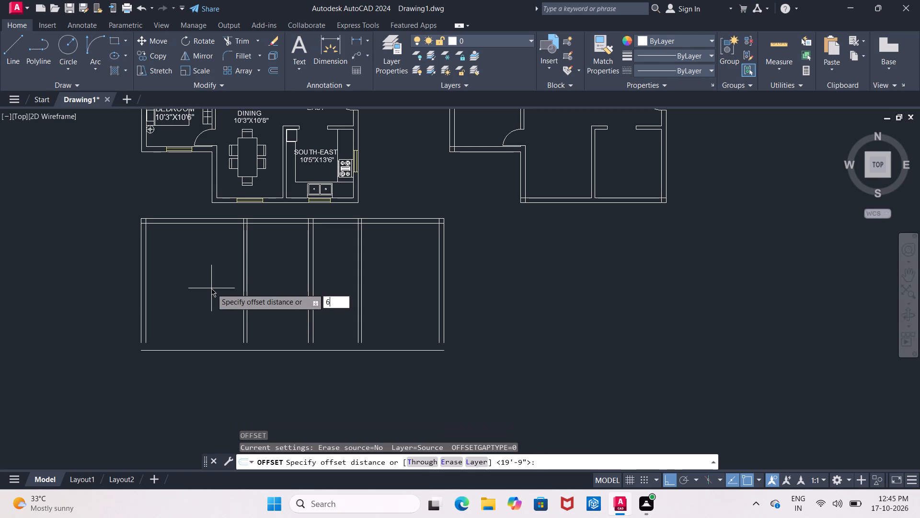
scroll(225, 286, down, 1)
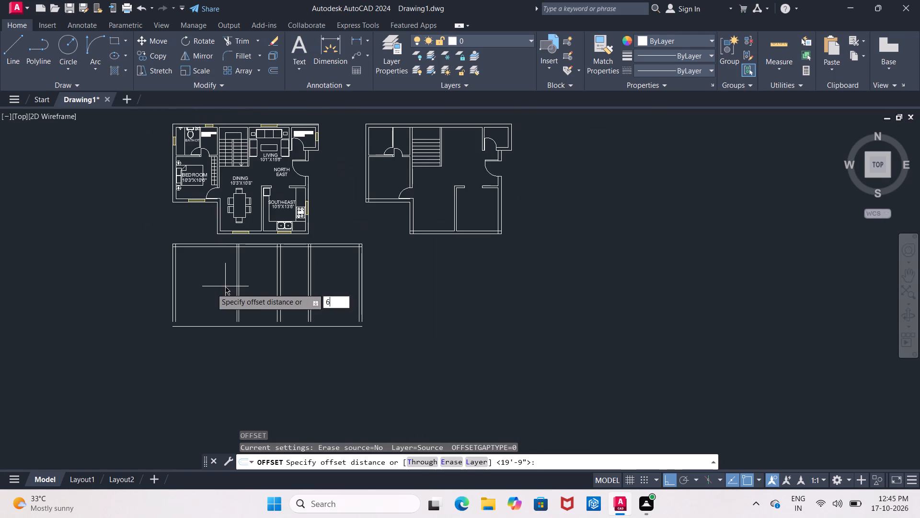
scroll(225, 286, up, 1)
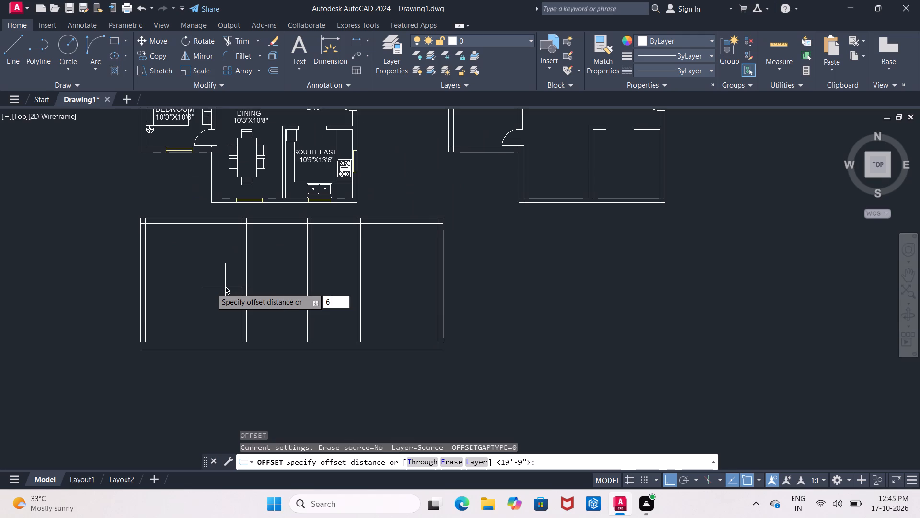
key(BackSpace)
text(4")
key(Return)
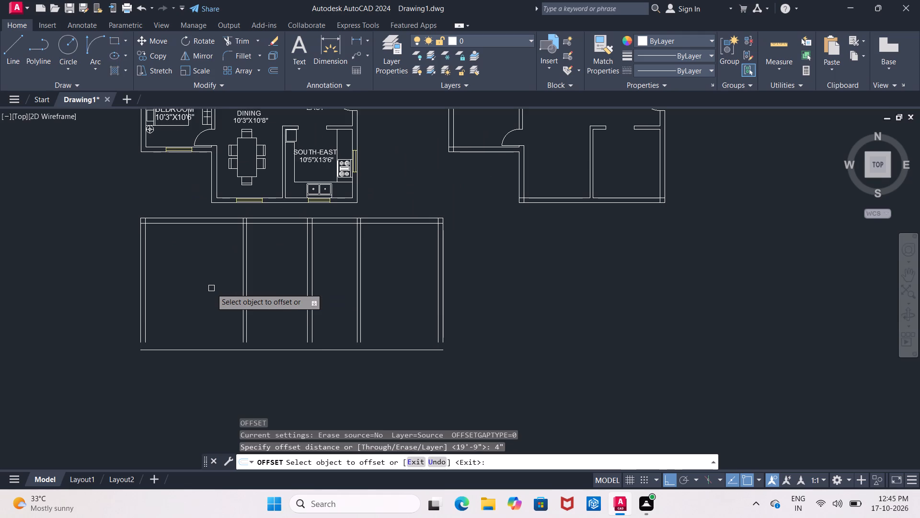
click(210, 348)
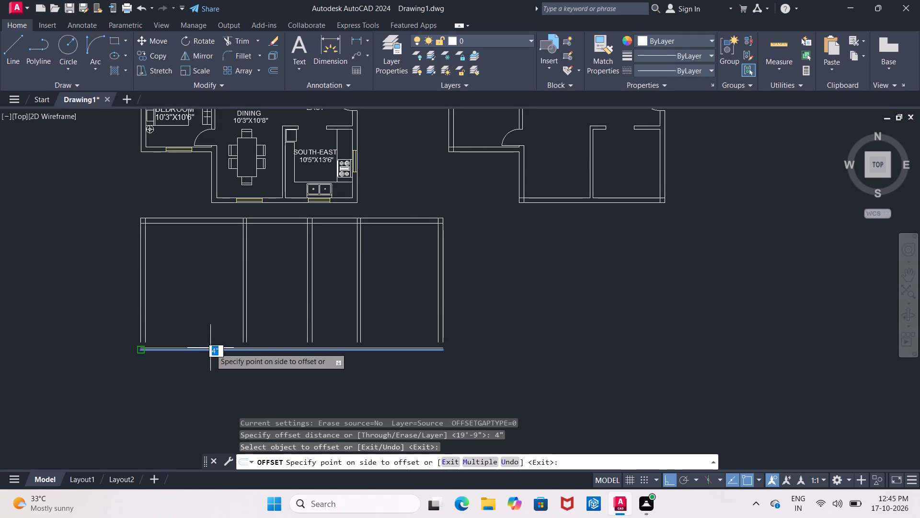
click(224, 373)
key(Return)
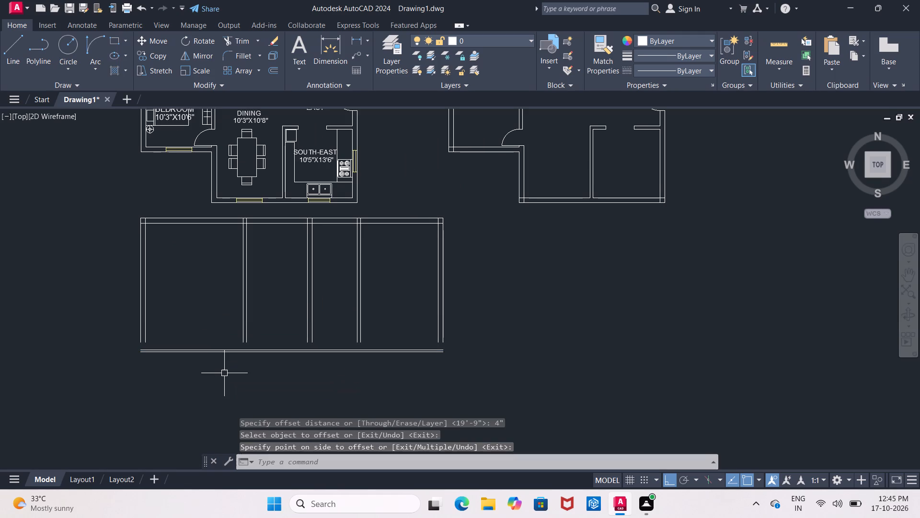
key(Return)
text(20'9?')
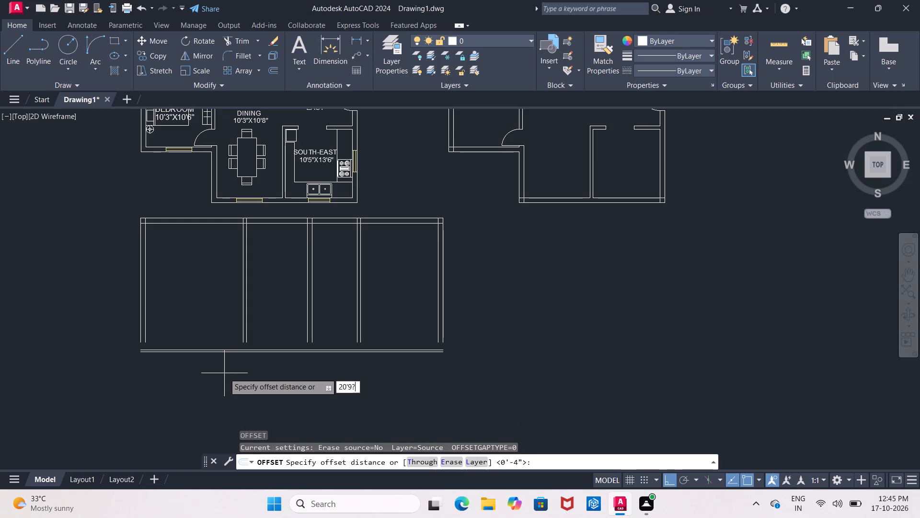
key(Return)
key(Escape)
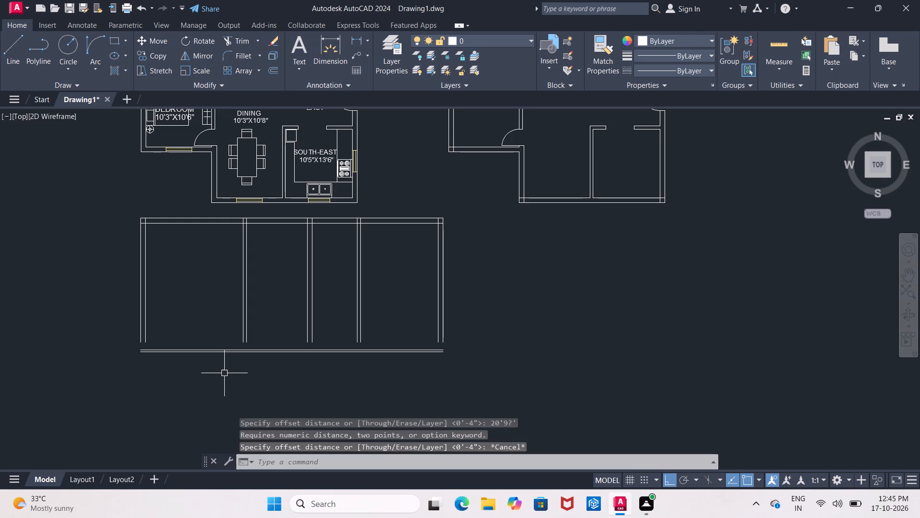
Offset the lower line of the 4" horizontal wall 20'9" to the south.
key(o)
key(Return)
text(20)
text('9)
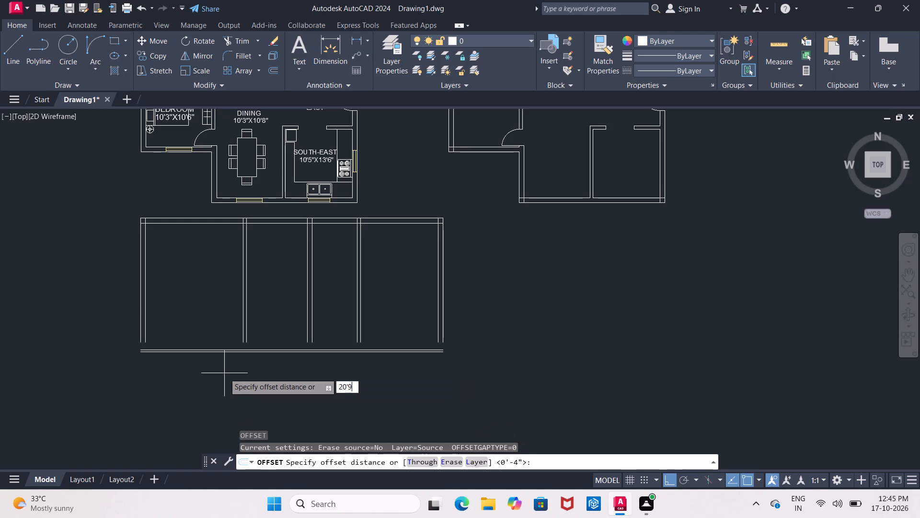
key(shift+quotedbl)
key(Return)
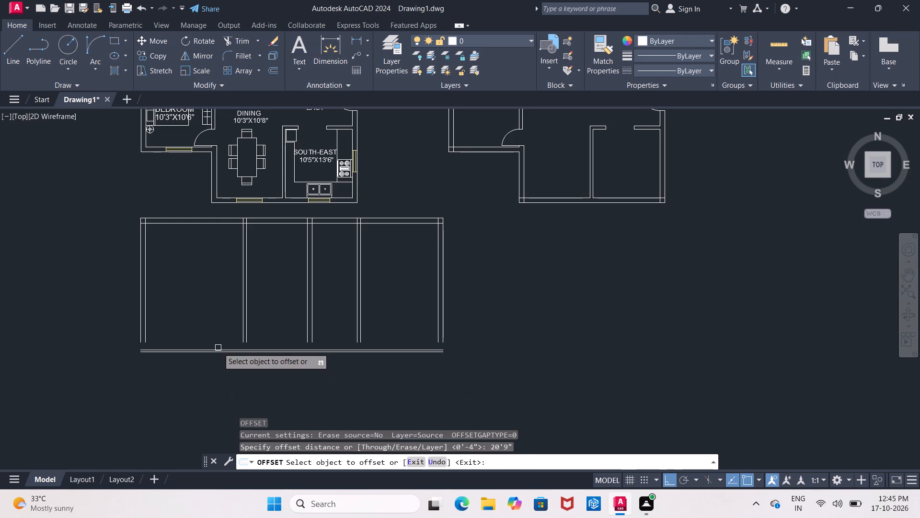
click(218, 352)
middle_drag(223, 388, 217, 352)
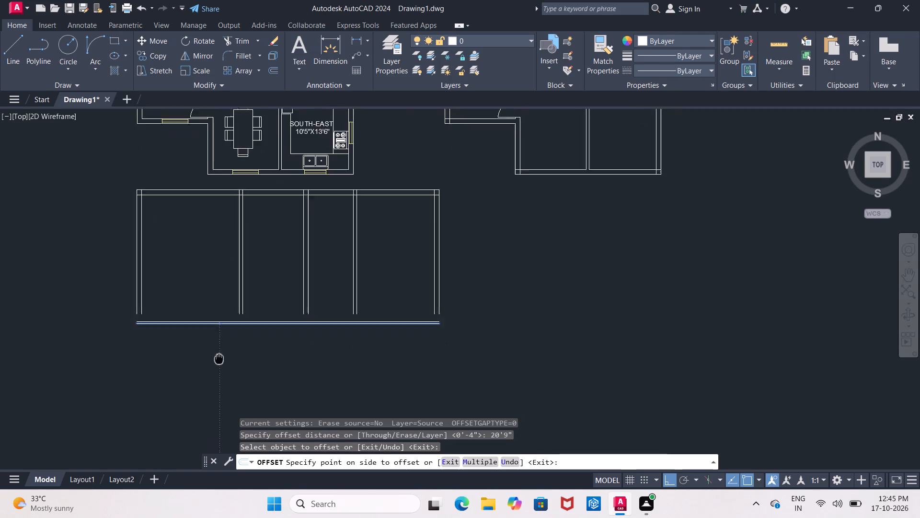
middle_drag(217, 352, 215, 346)
scroll(215, 346, down, 2)
click(219, 359)
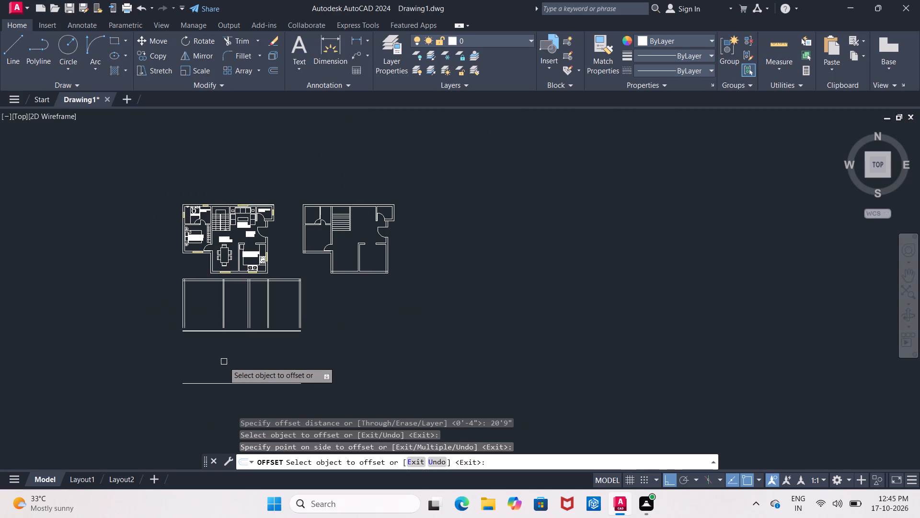
key(Return)
Offset the southernmost horizontal line 9" to the south to form the outer south wall.
key(Return)
key(9)
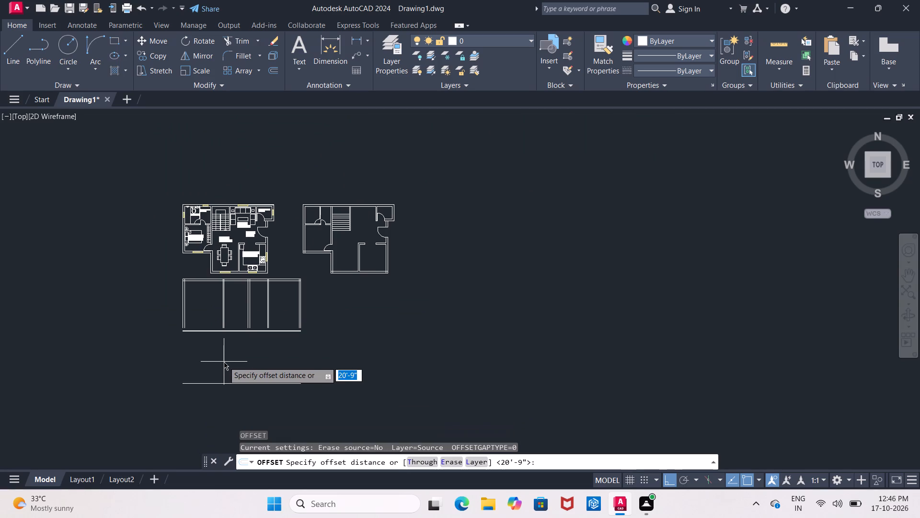
key(shift+quotedbl)
key(Return)
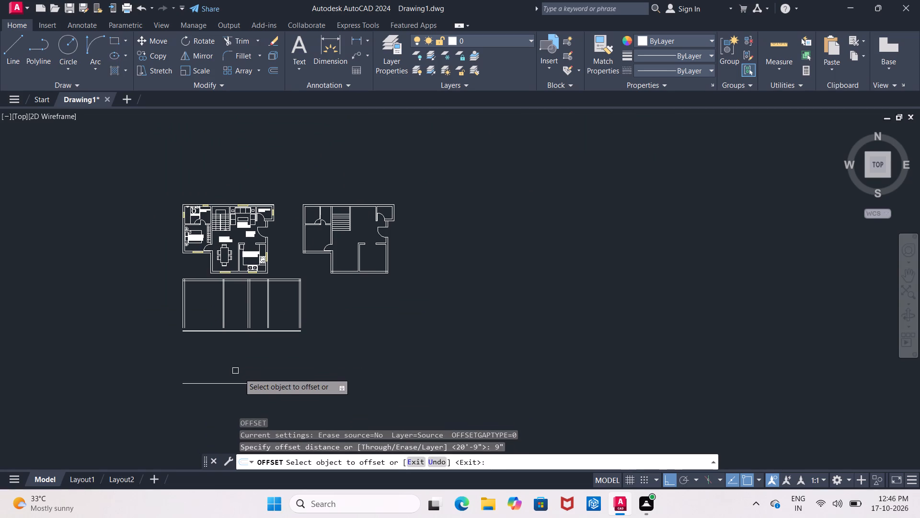
click(239, 383)
click(247, 407)
scroll(176, 350, up, 1)
middle_drag(176, 350, 167, 343)
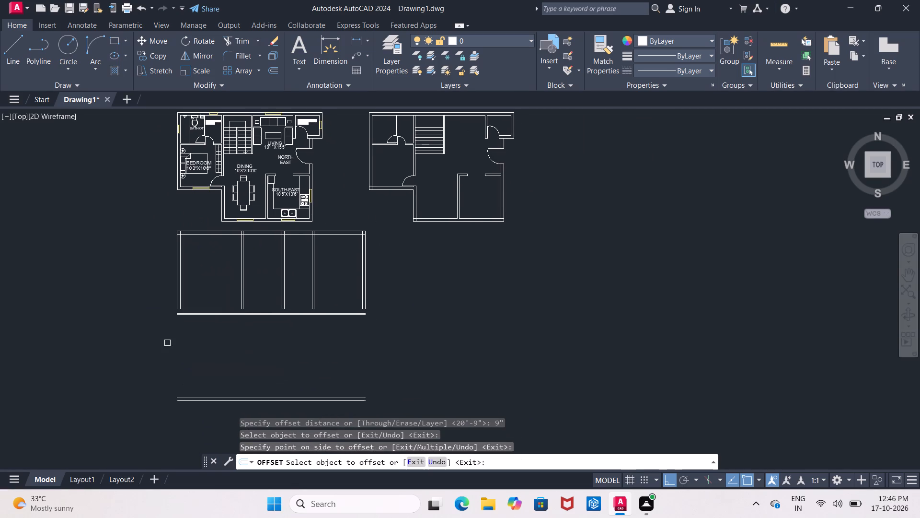
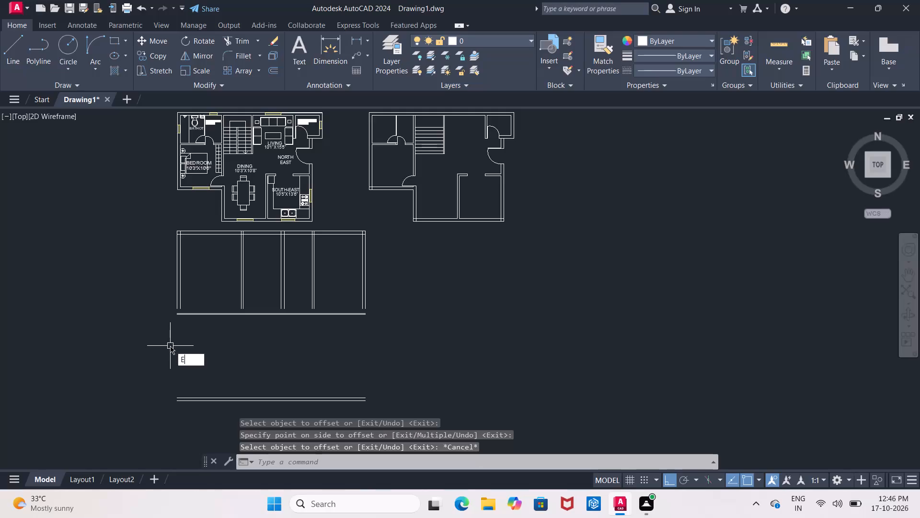
Extend the outer west wall line to the 4" partition's lower line and the inner west wall line to the south wall.
key(x)
key(Return)
key(Return)
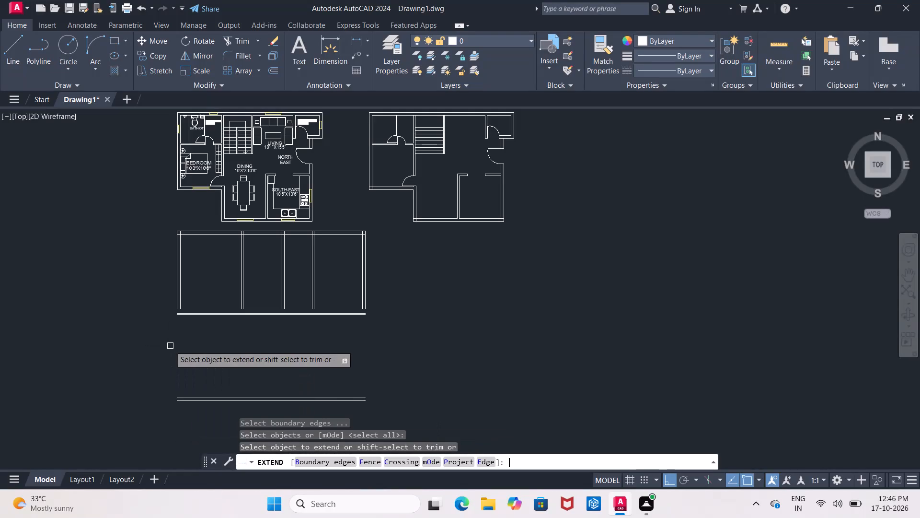
scroll(172, 316, up, 2)
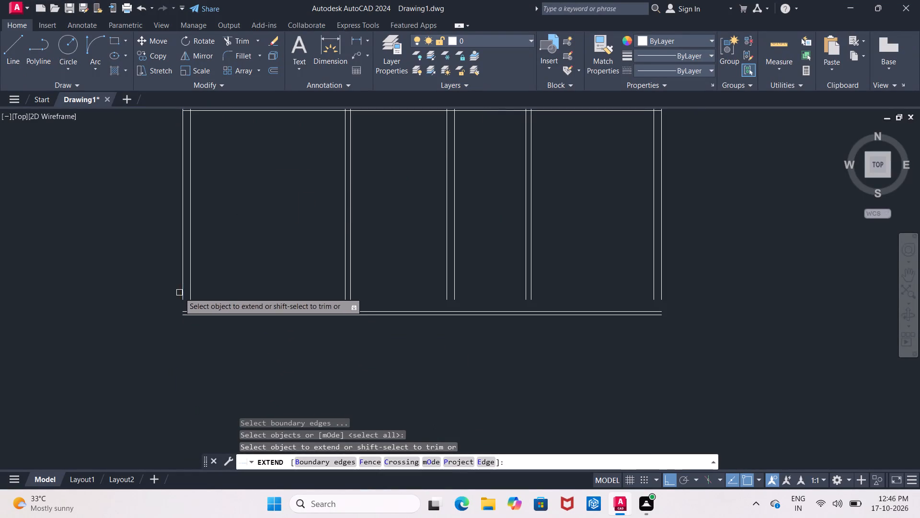
click(179, 293)
click(182, 292)
double_click(183, 297)
double_click(184, 302)
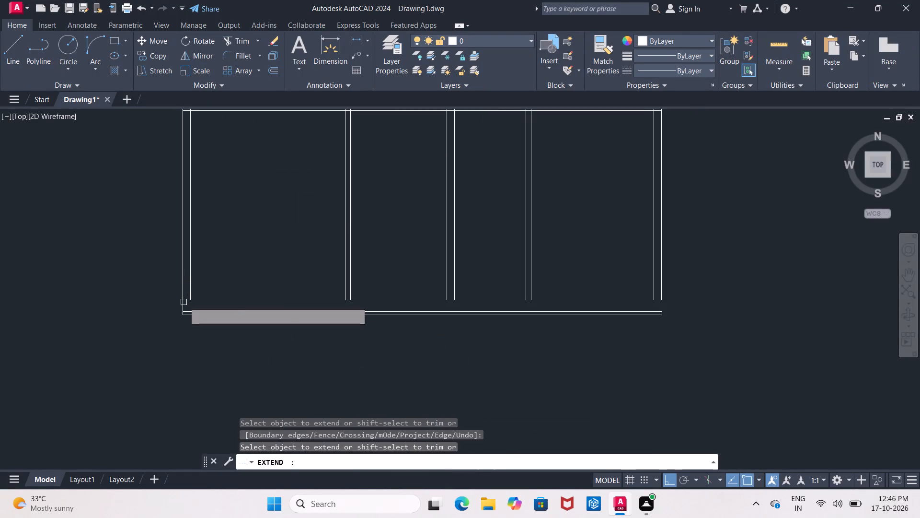
click(178, 293)
triple_click(183, 293)
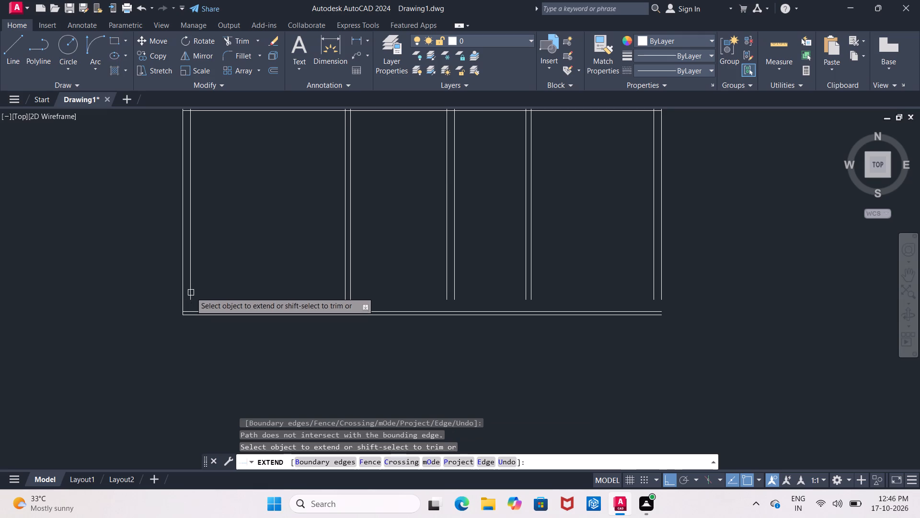
click(195, 288)
click(191, 294)
click(187, 291)
click(194, 294)
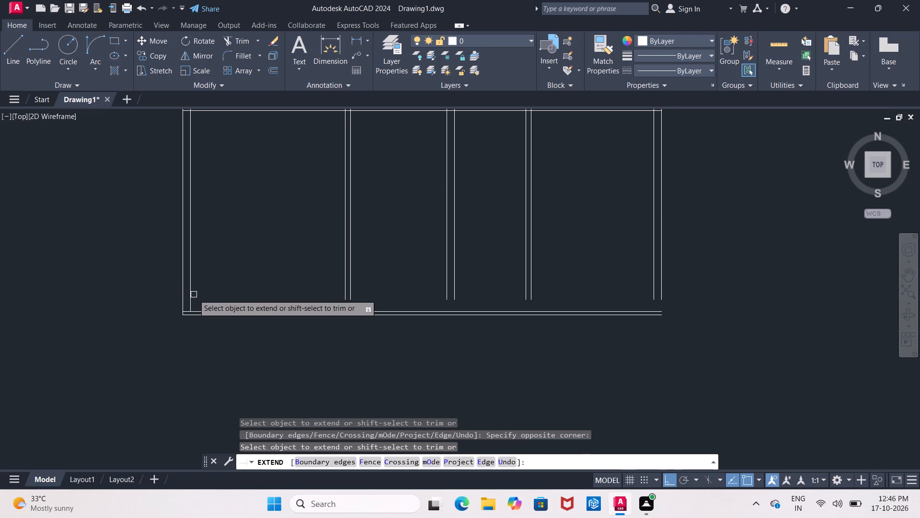
click(192, 298)
click(192, 303)
click(192, 307)
middle_drag(189, 298, 182, 274)
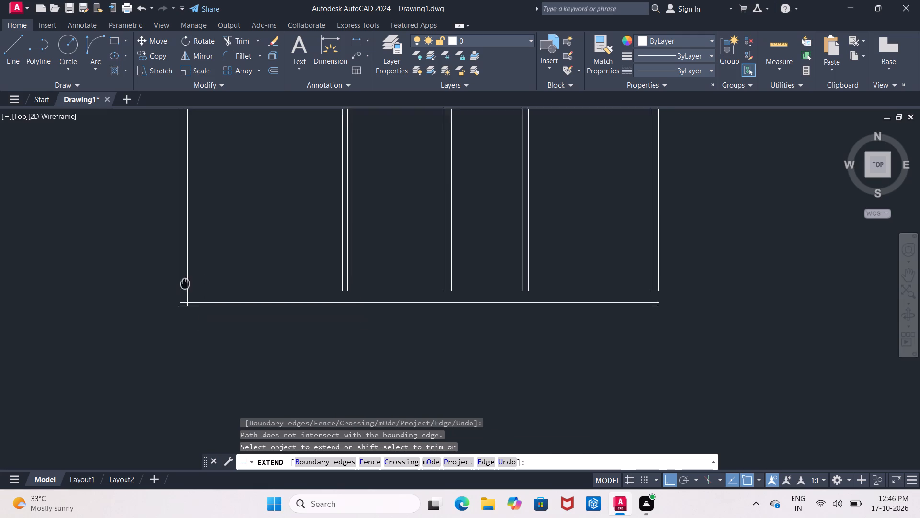
middle_drag(182, 274, 168, 223)
scroll(172, 223, down, 1)
click(172, 223)
scroll(168, 230, up, 2)
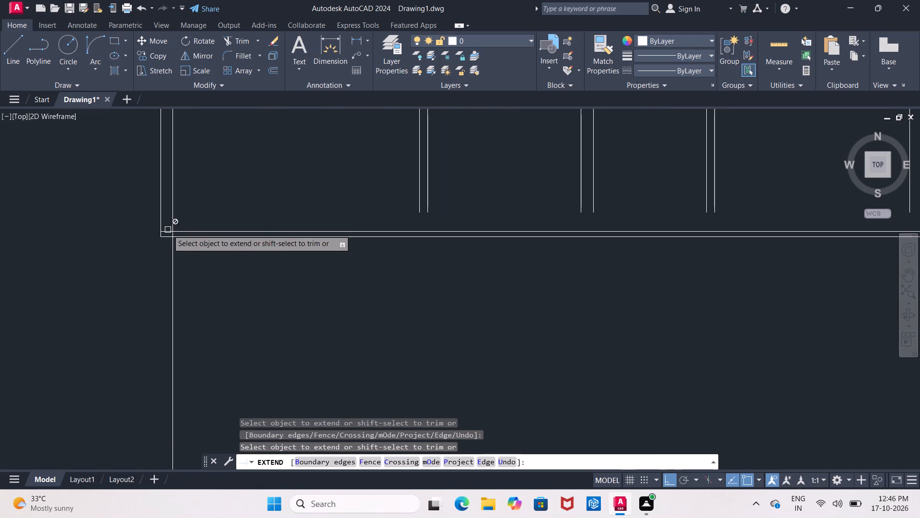
double_click(159, 223)
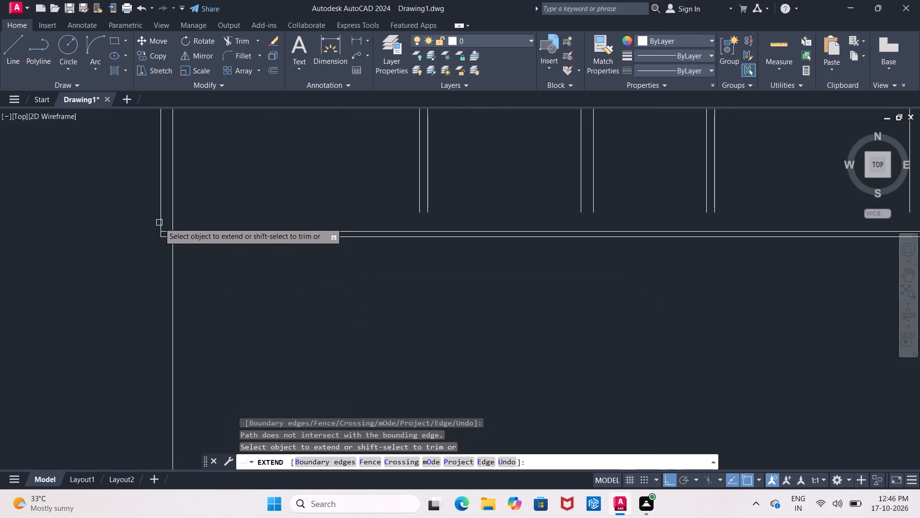
key(Escape)
Stretch the lower end of the outer west wall line straight south past the outer south wall.
click(159, 223)
click(160, 239)
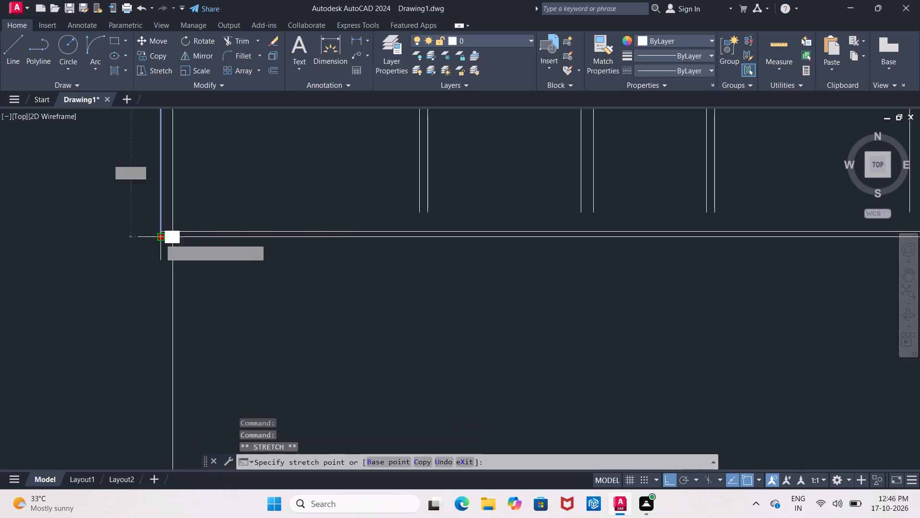
middle_drag(173, 281, 171, 259)
scroll(171, 264, down, 4)
scroll(178, 324, up, 1)
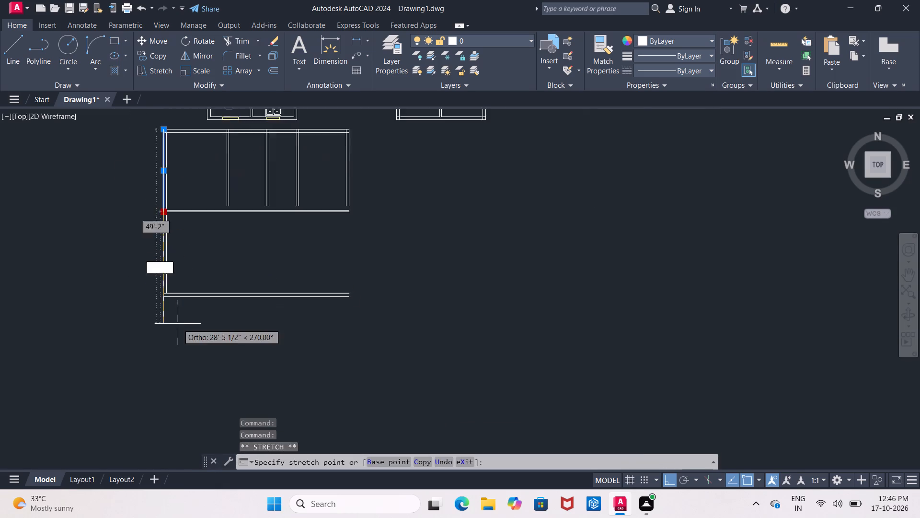
scroll(178, 324, up, 2)
click(178, 324)
key(Escape)
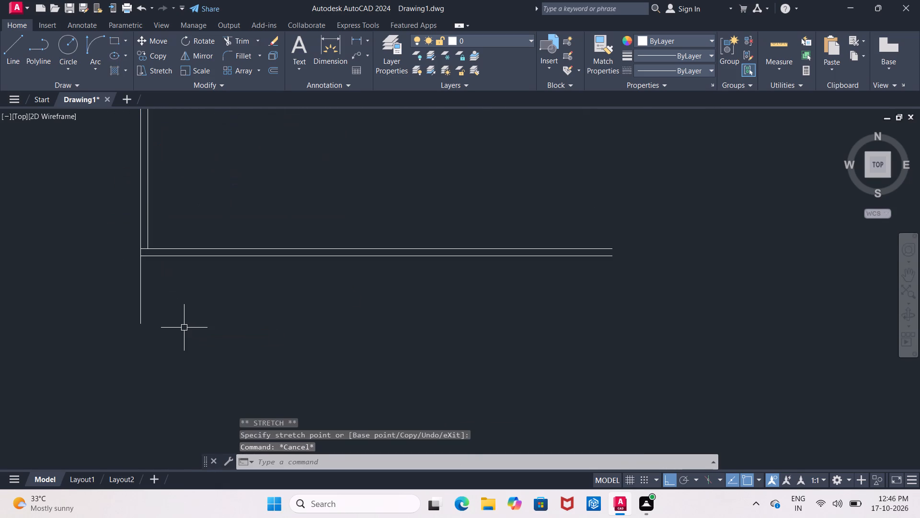
Trim the part of the outer west wall line that overhangs below the outer south wall.
text(TR)
key(Return)
key(Return)
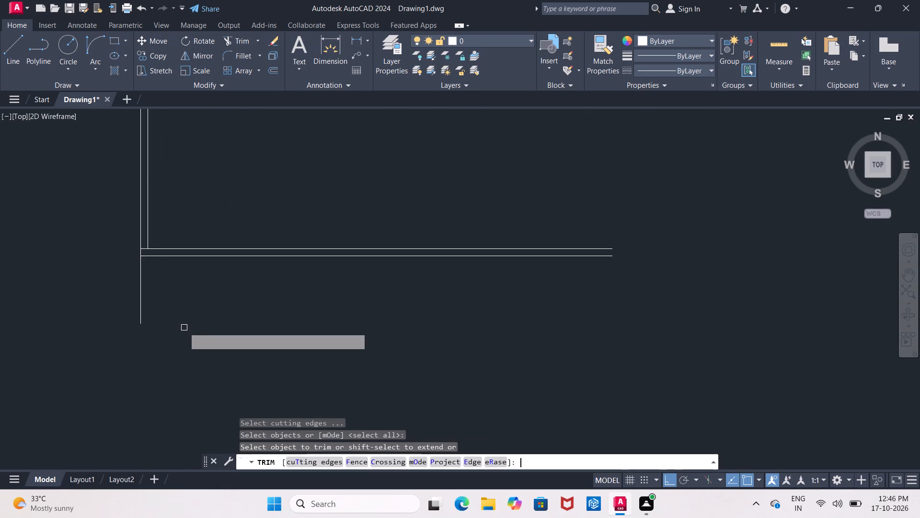
click(137, 285)
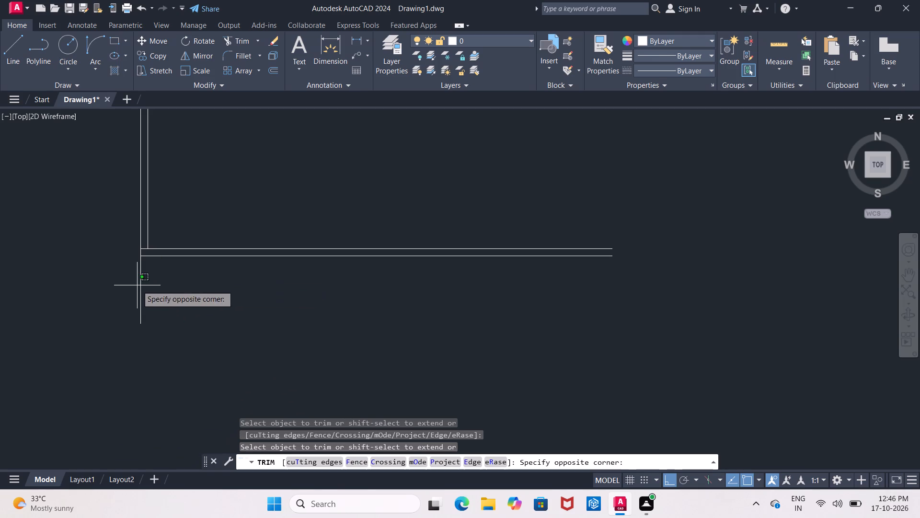
click(145, 284)
scroll(141, 275, up, 2)
scroll(144, 269, down, 1)
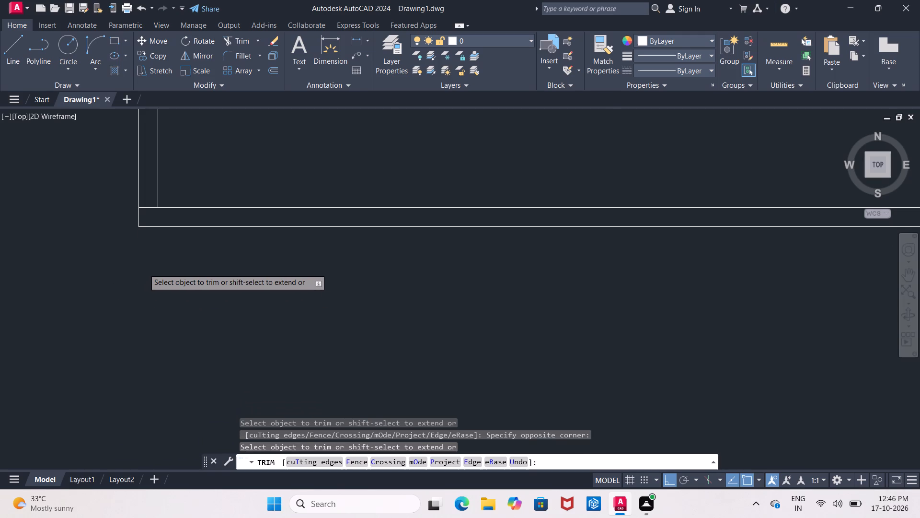
scroll(144, 269, down, 4)
scroll(144, 269, up, 2)
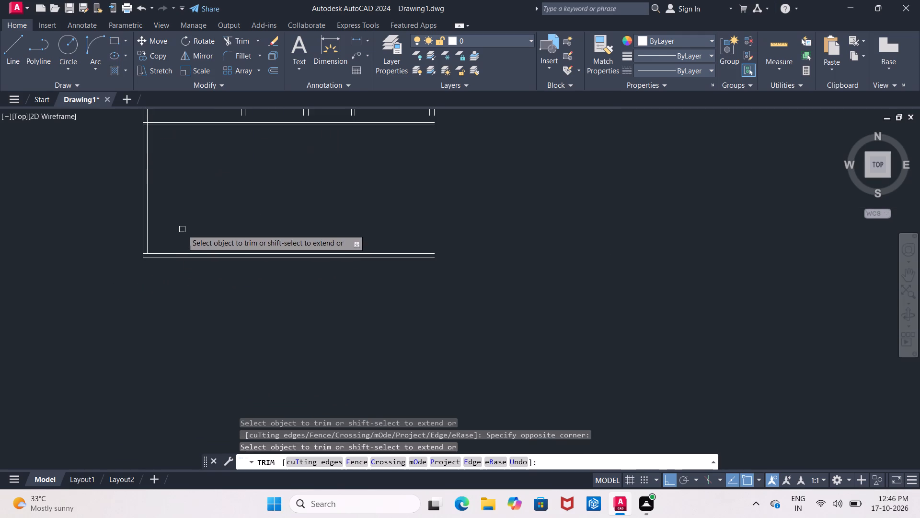
scroll(184, 215, up, 1)
middle_drag(184, 215, 169, 237)
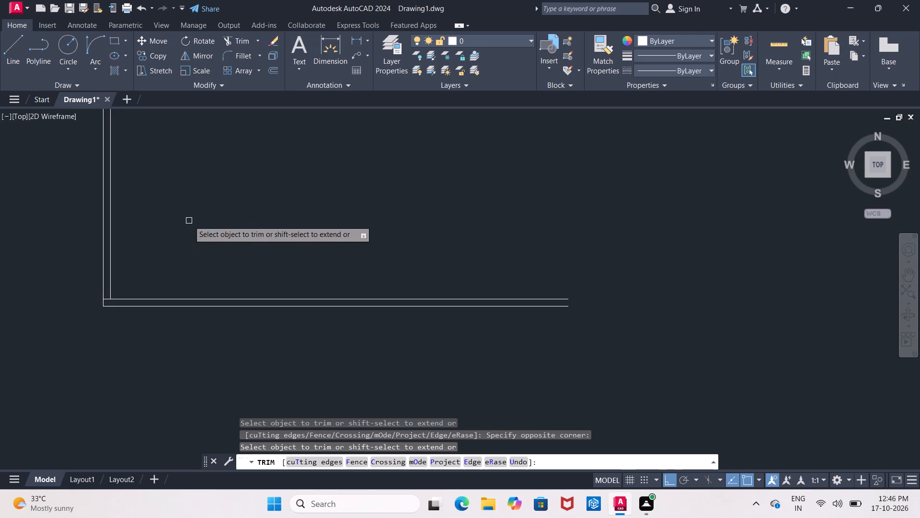
key(Escape)
Offset the inner west wall line 16'8" to the east.
key(o)
key(Return)
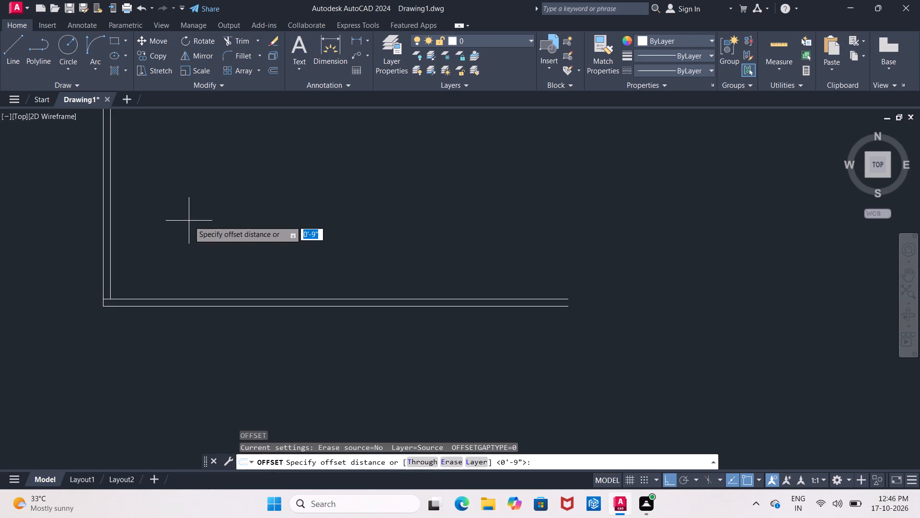
text(16'8)
key(shift+quotedbl)
key(Return)
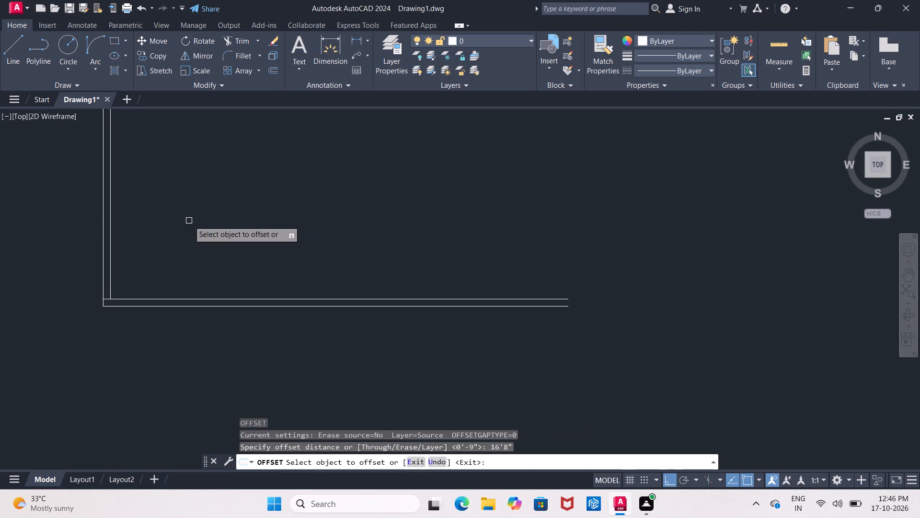
click(111, 229)
click(224, 227)
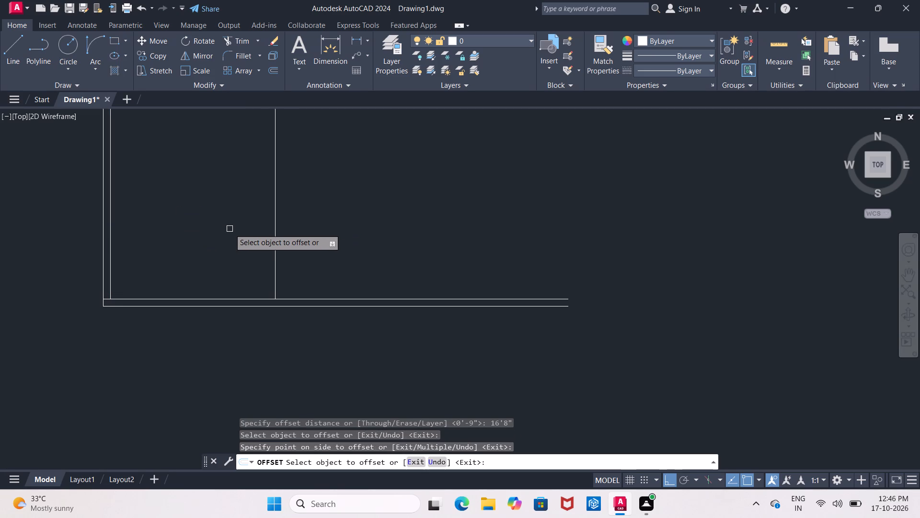
key(Return)
Offset the lone vertical line east of the west wall 6" to the east to form a partition wall.
key(Return)
key(6)
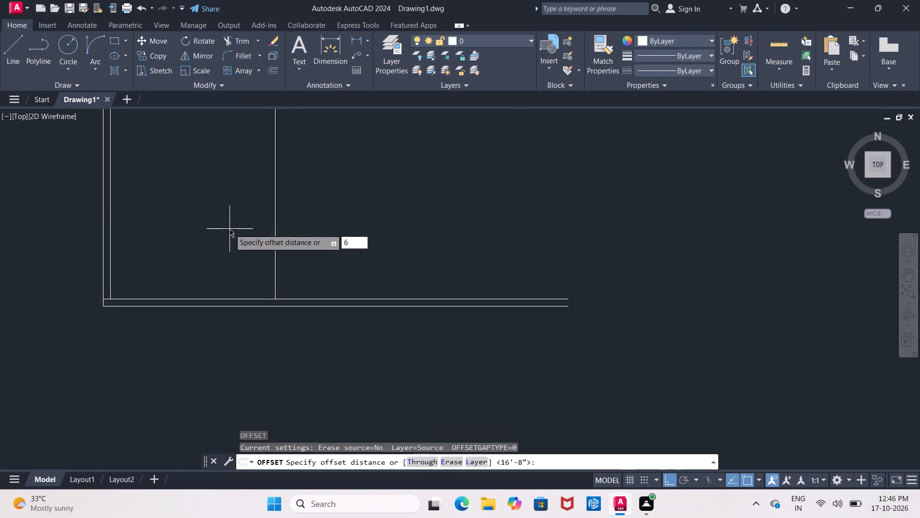
key(shift+quotedbl)
key(Return)
drag(273, 236, 278, 237)
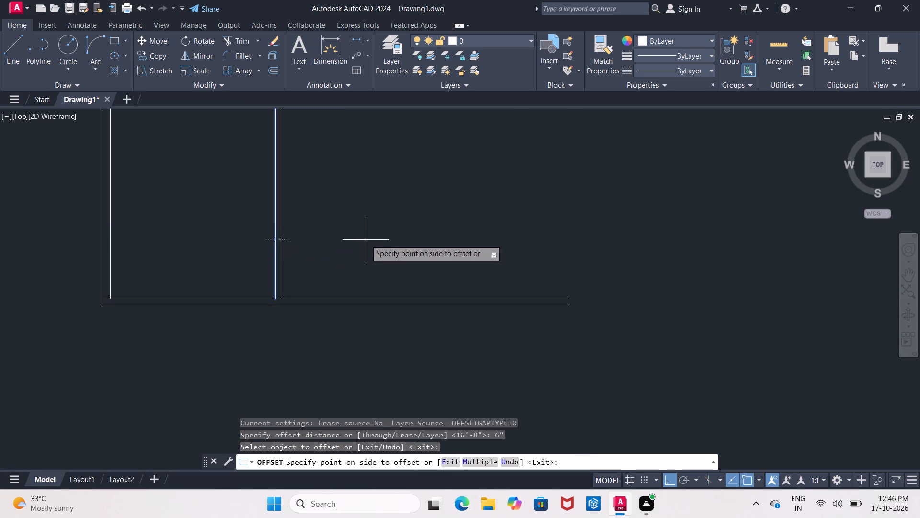
click(366, 240)
scroll(350, 249, down, 3)
scroll(350, 249, up, 1)
middle_drag(350, 249, 339, 258)
scroll(350, 249, up, 1)
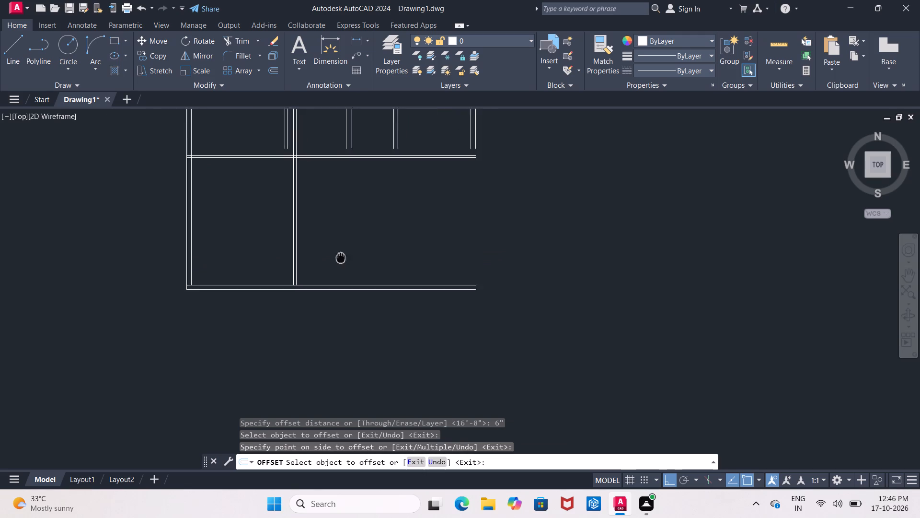
middle_drag(339, 258, 316, 270)
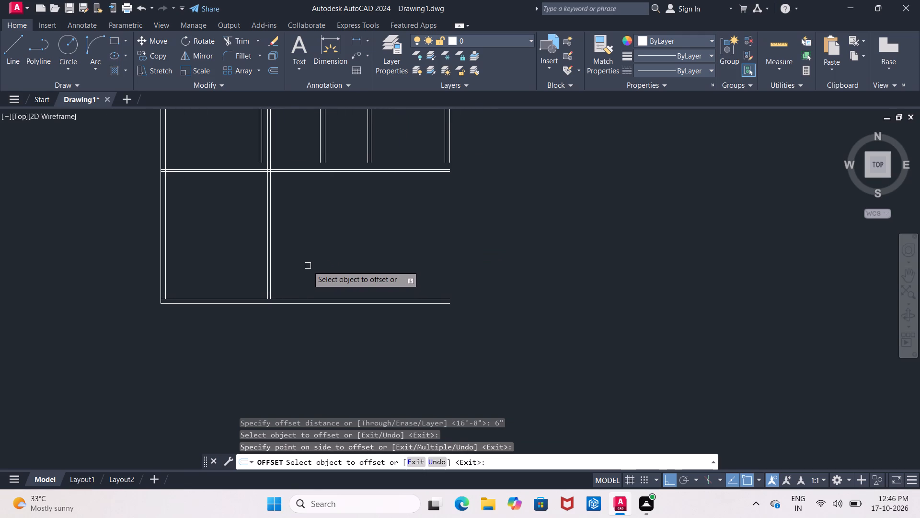
key(Return)
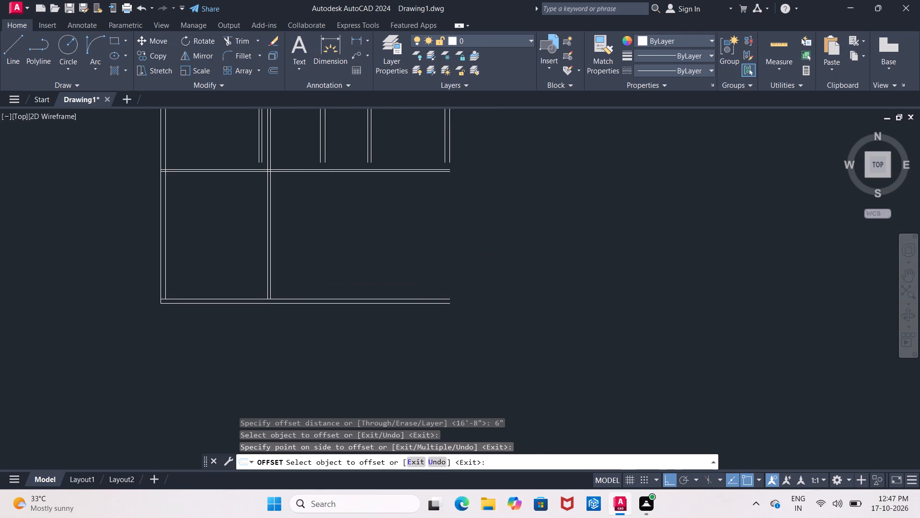
Offset the east line of the 6" partition wall 9'5" to the east.
key(Return)
key(6)
key(BackSpace)
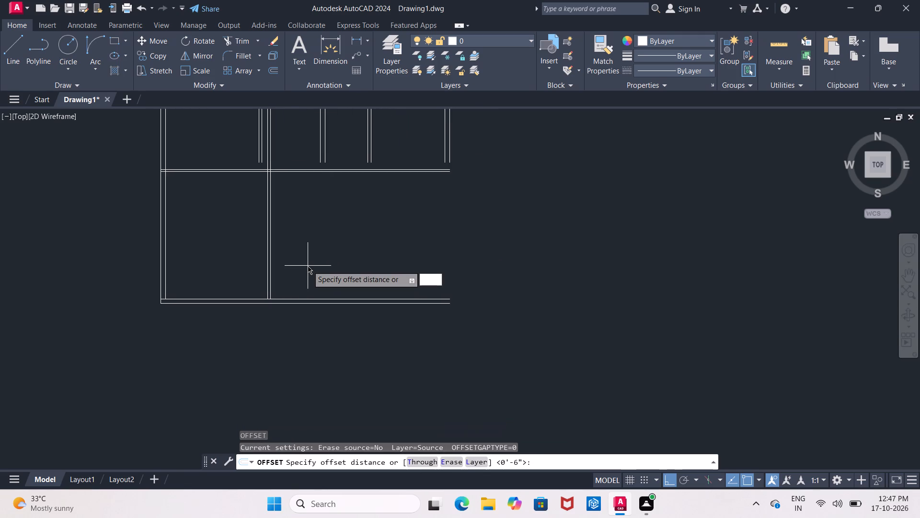
text(9')
text(5")
key(Return)
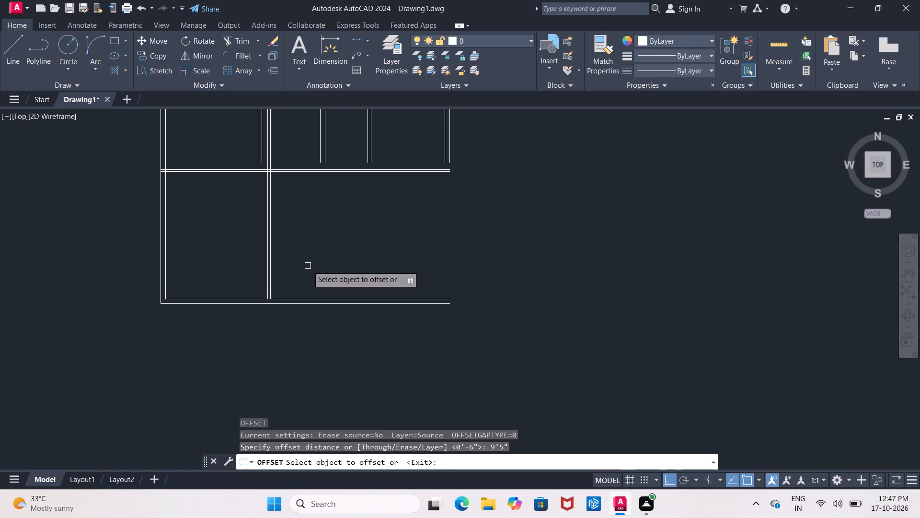
click(272, 276)
click(308, 269)
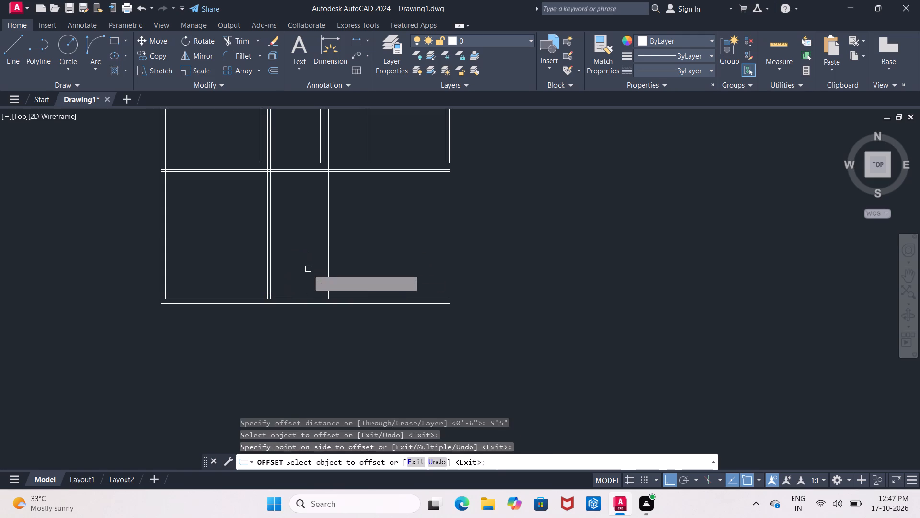
key(Return)
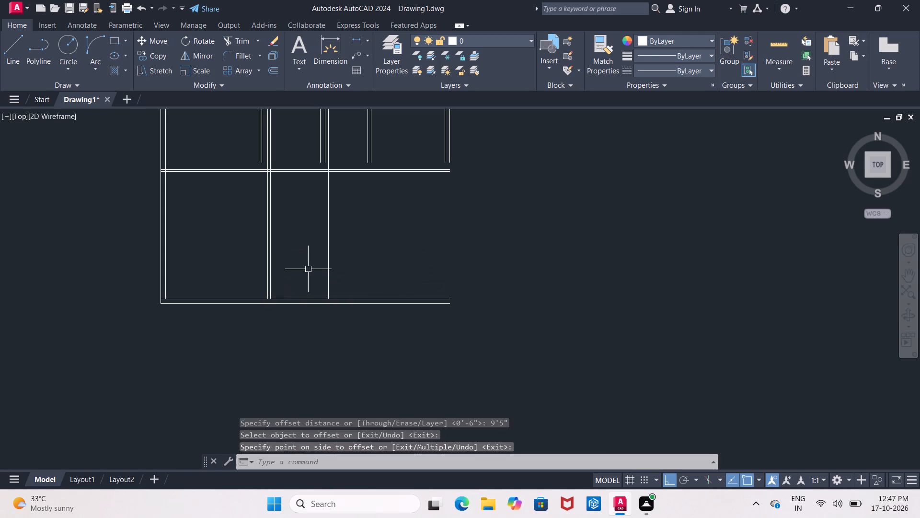
Offset the easternmost vertical line in the southern area 6" to the east to form a second partition wall.
key(Return)
key(6)
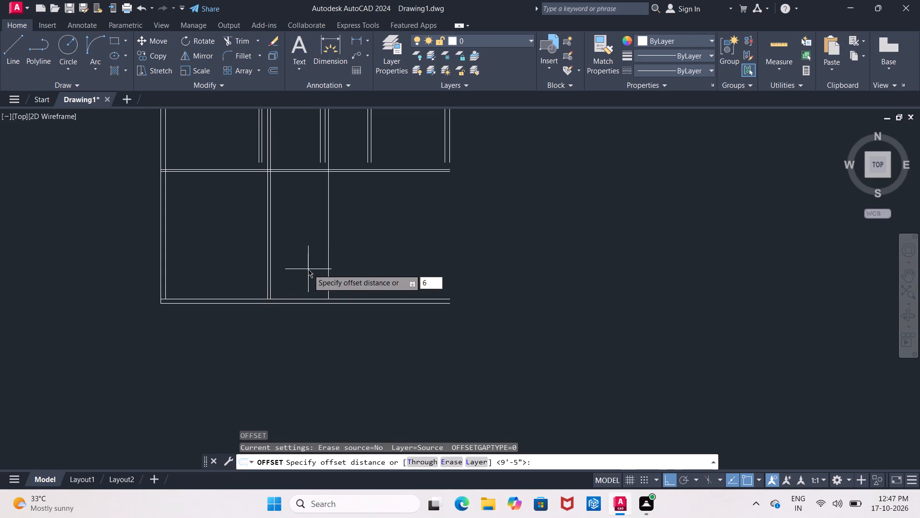
key(shift+quotedbl)
key(shift+Return)
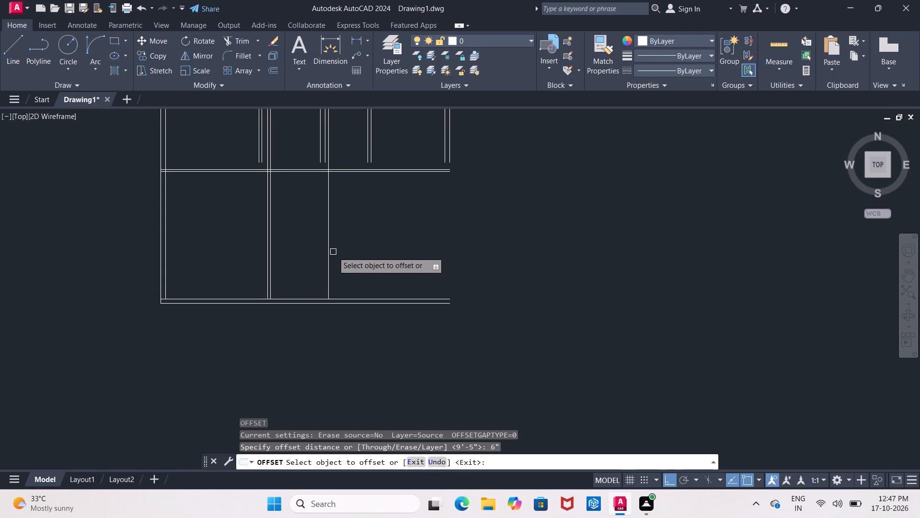
click(331, 263)
click(374, 248)
middle_drag(386, 241, 330, 247)
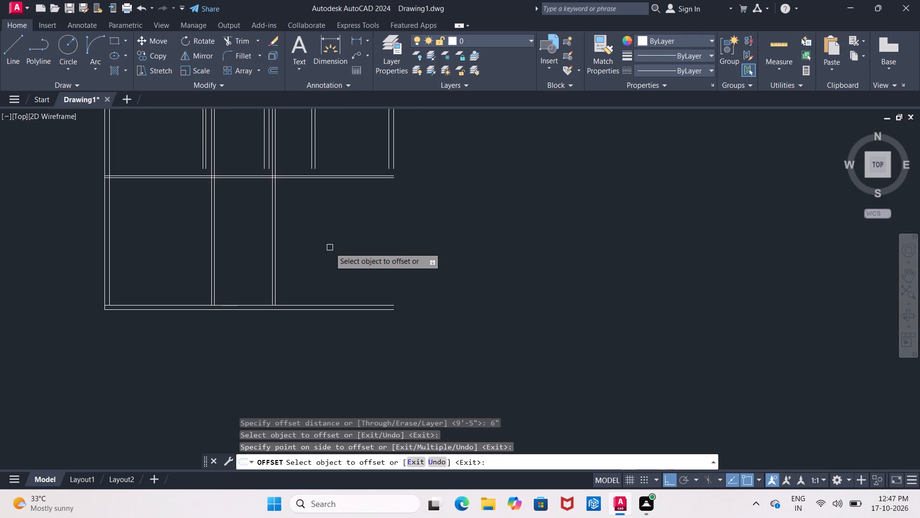
key(Return)
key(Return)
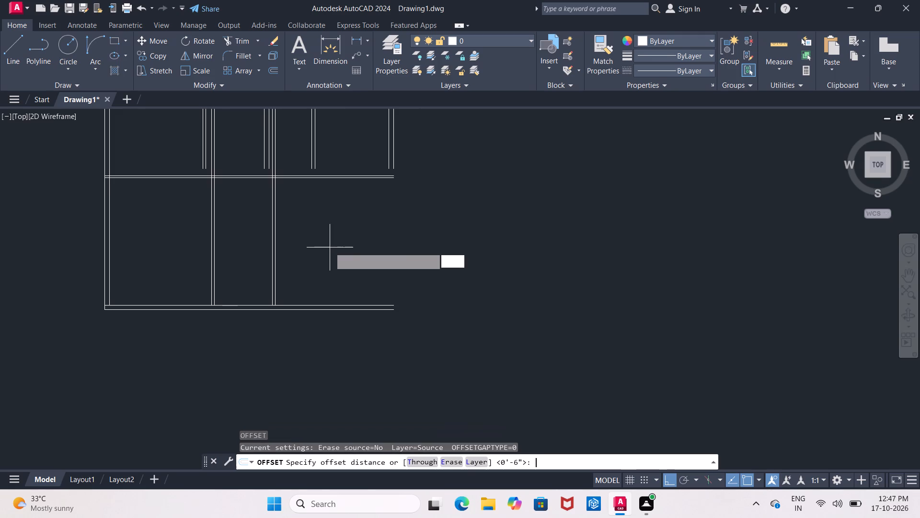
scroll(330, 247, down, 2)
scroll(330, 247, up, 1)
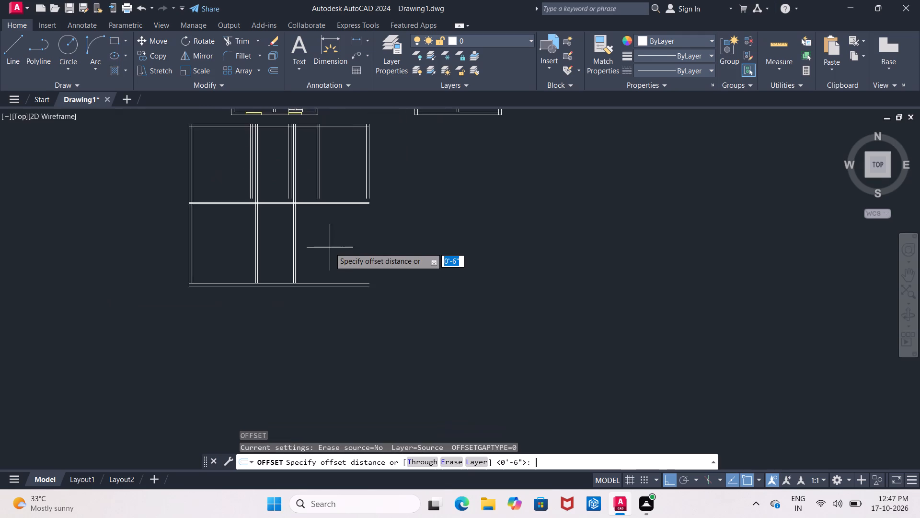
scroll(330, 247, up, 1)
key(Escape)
Extend both lines of the easternmost interior partition in the northern area south to the middle wall's lower line.
text(EX)
key(Return)
key(Return)
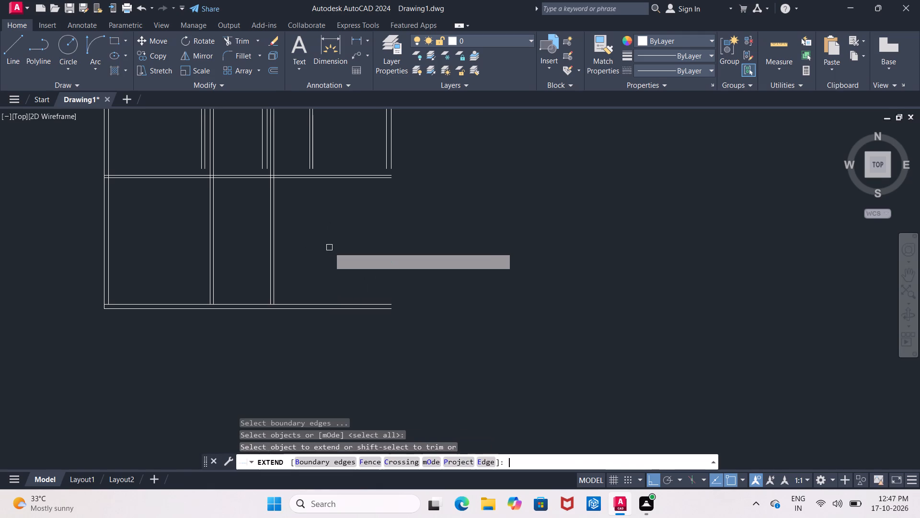
click(308, 154)
click(311, 170)
scroll(308, 166, up, 2)
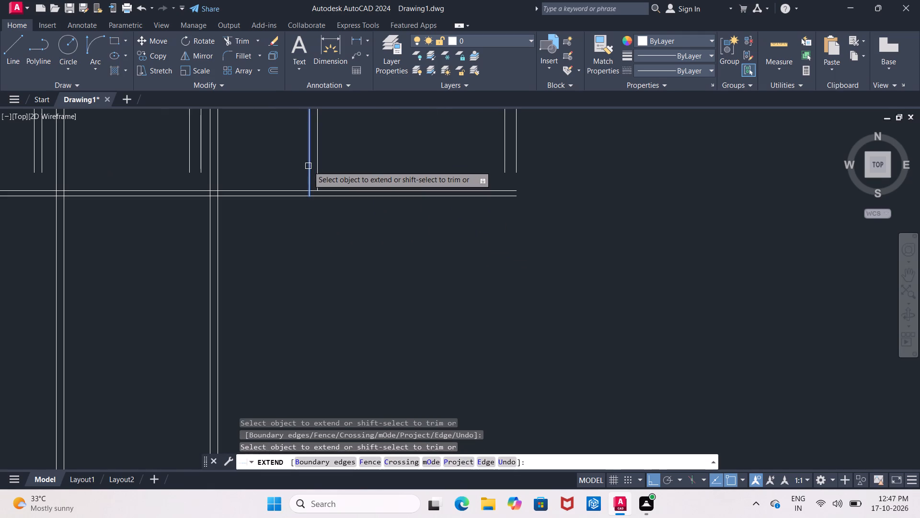
click(308, 166)
click(309, 172)
drag(309, 176, 310, 183)
click(310, 186)
triple_click(315, 179)
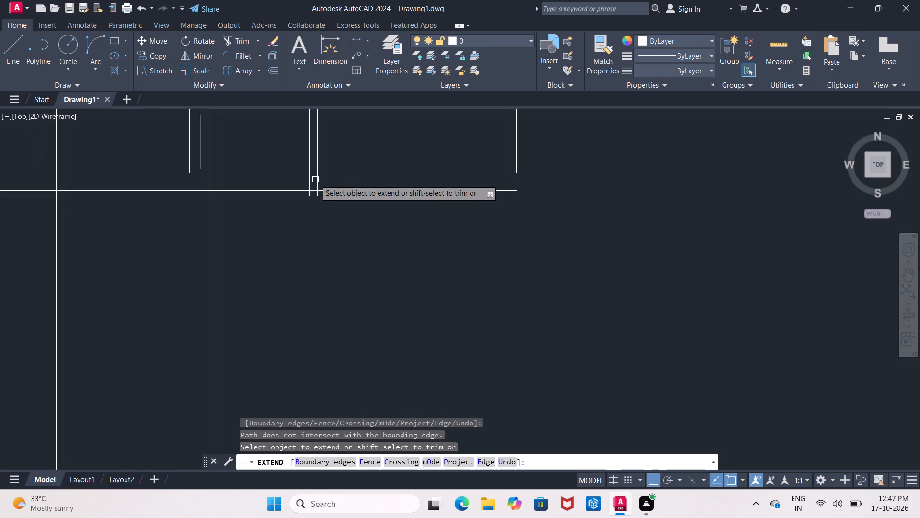
click(317, 182)
key(Escape)
Stretch the south ends of both lines of that partition past the southern outer wall.
click(308, 181)
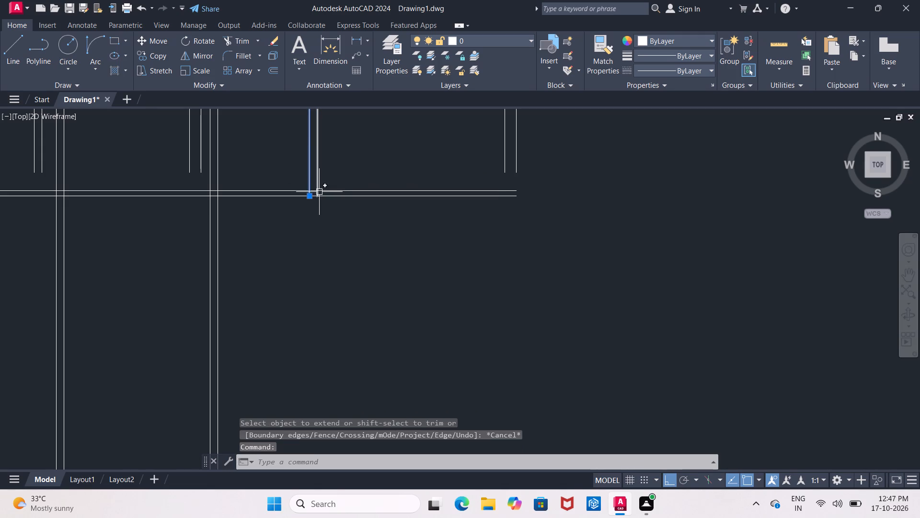
drag(310, 197, 315, 215)
middle_drag(335, 292, 324, 227)
scroll(323, 225, down, 2)
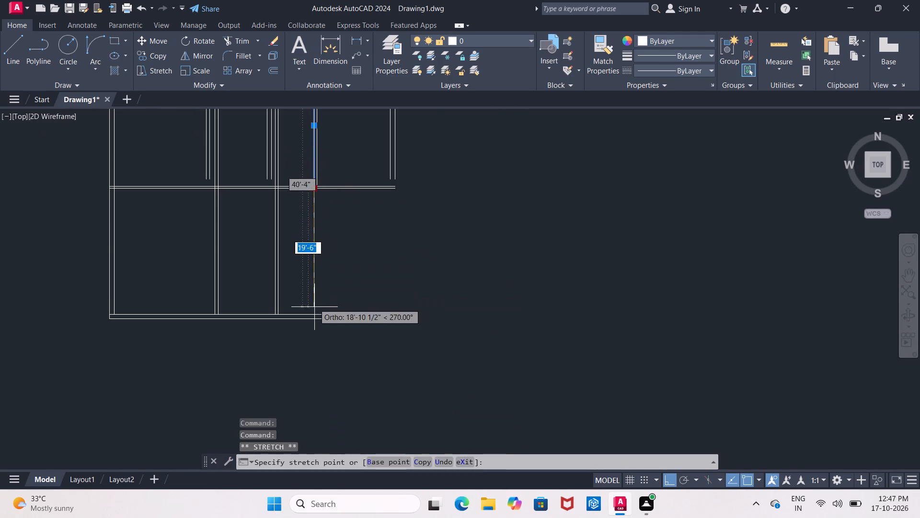
click(322, 335)
key(Escape)
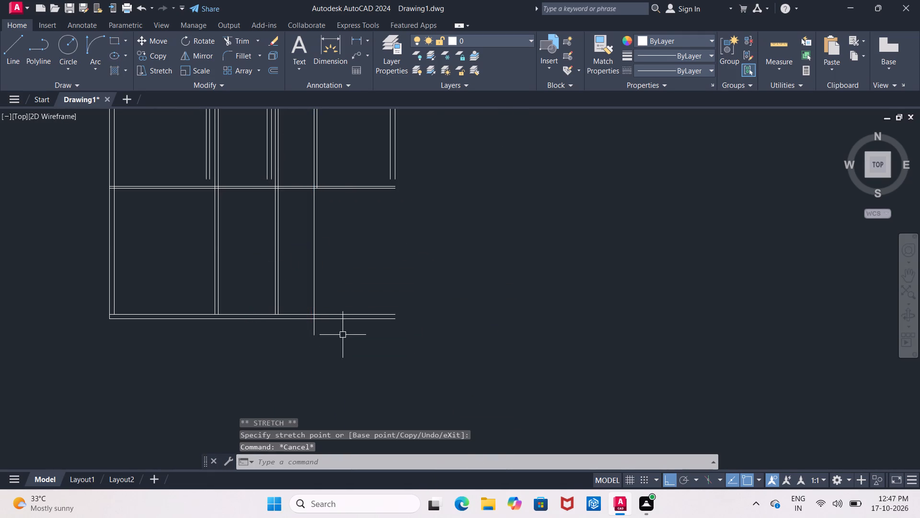
click(317, 173)
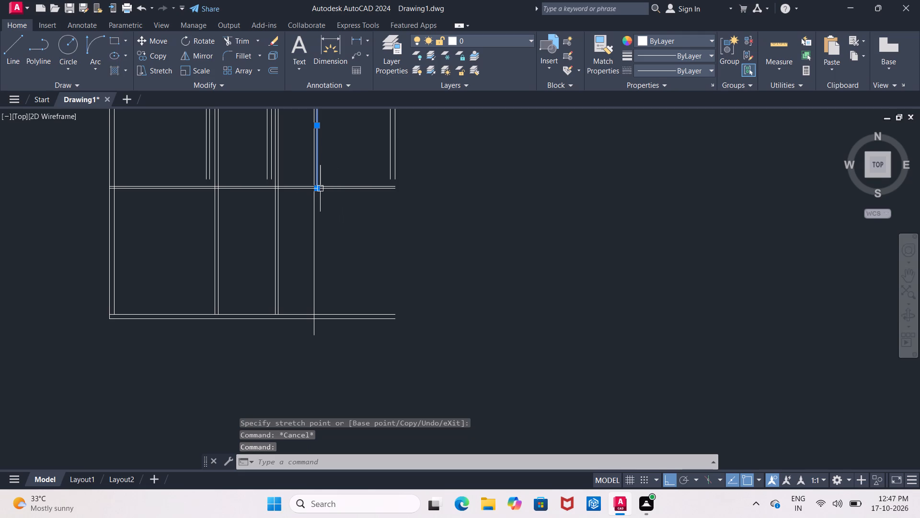
click(318, 188)
click(353, 384)
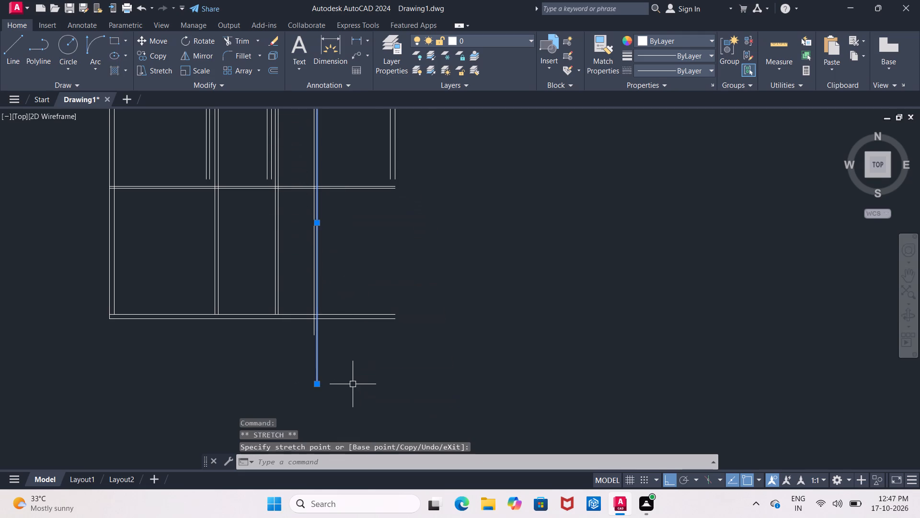
key(Escape)
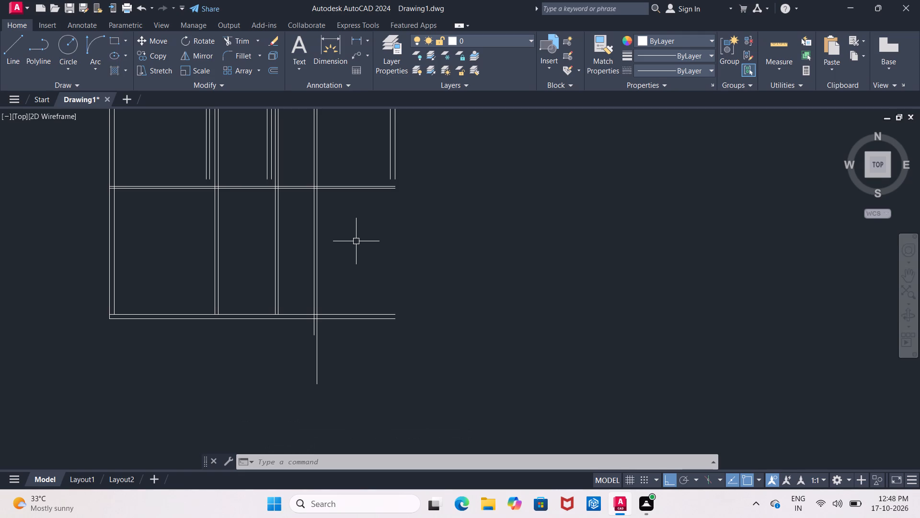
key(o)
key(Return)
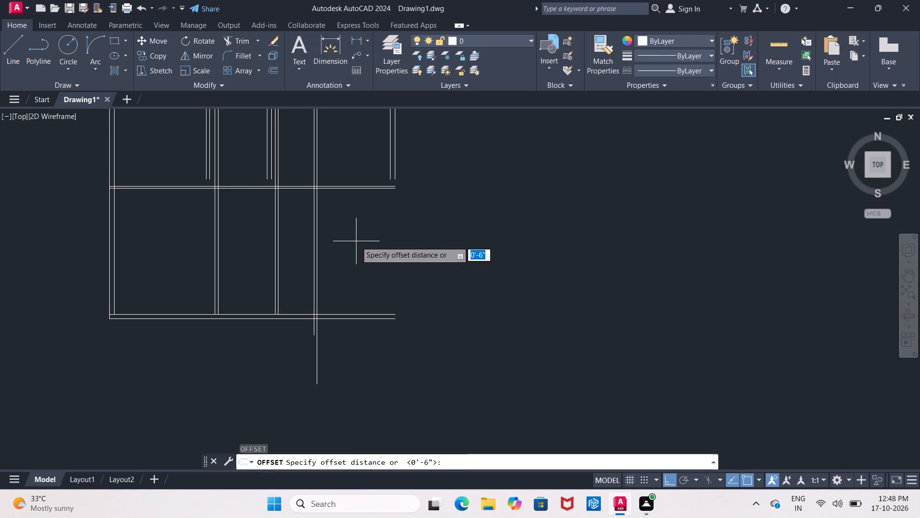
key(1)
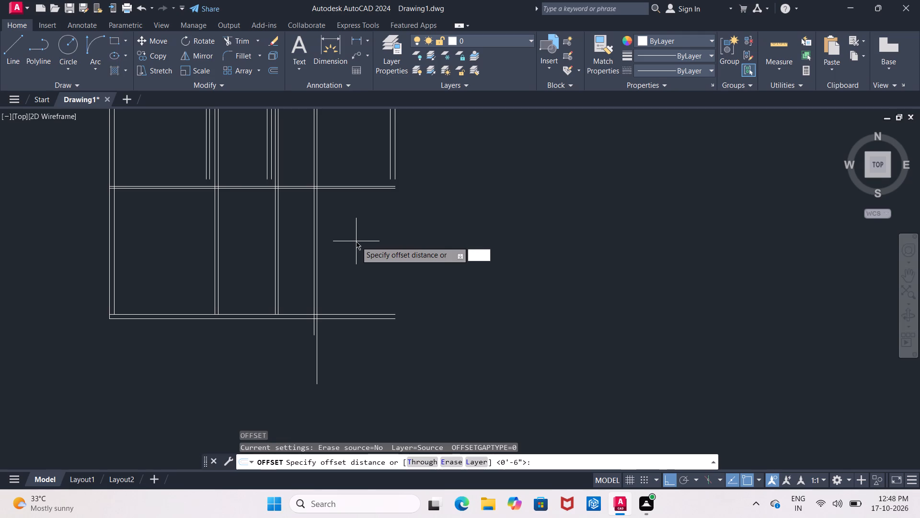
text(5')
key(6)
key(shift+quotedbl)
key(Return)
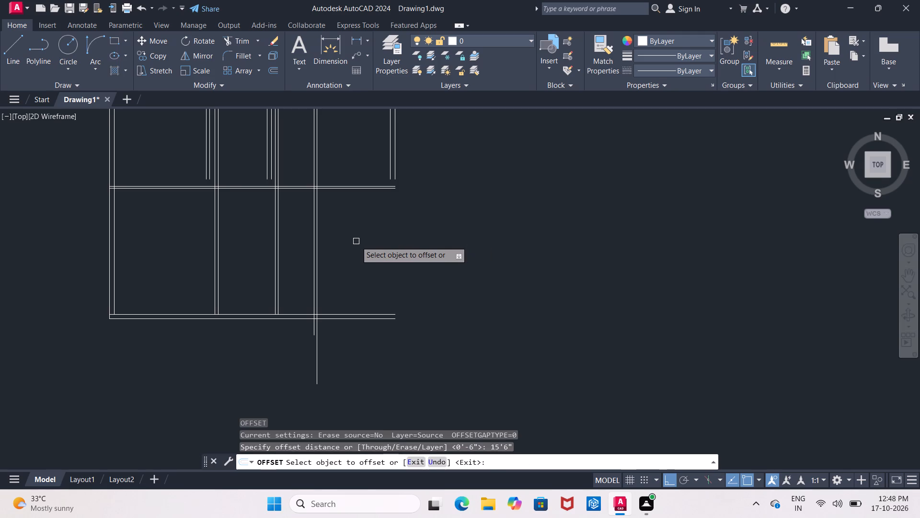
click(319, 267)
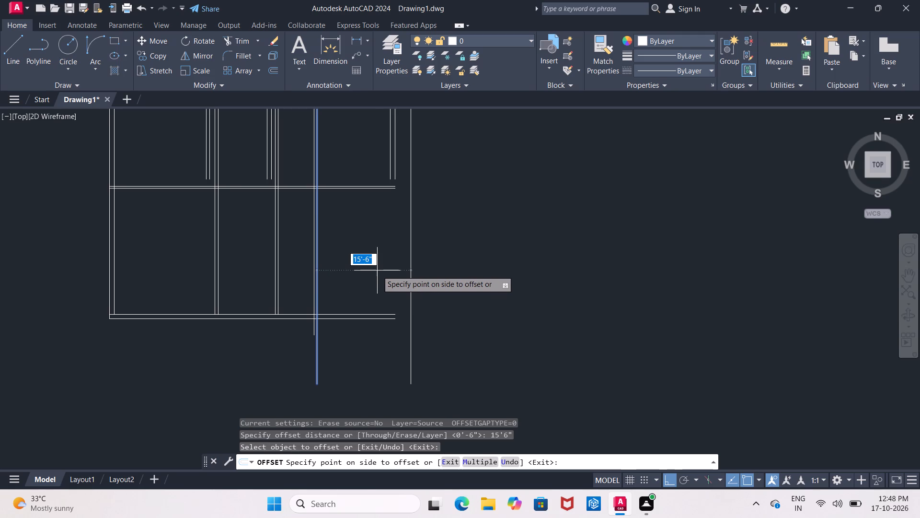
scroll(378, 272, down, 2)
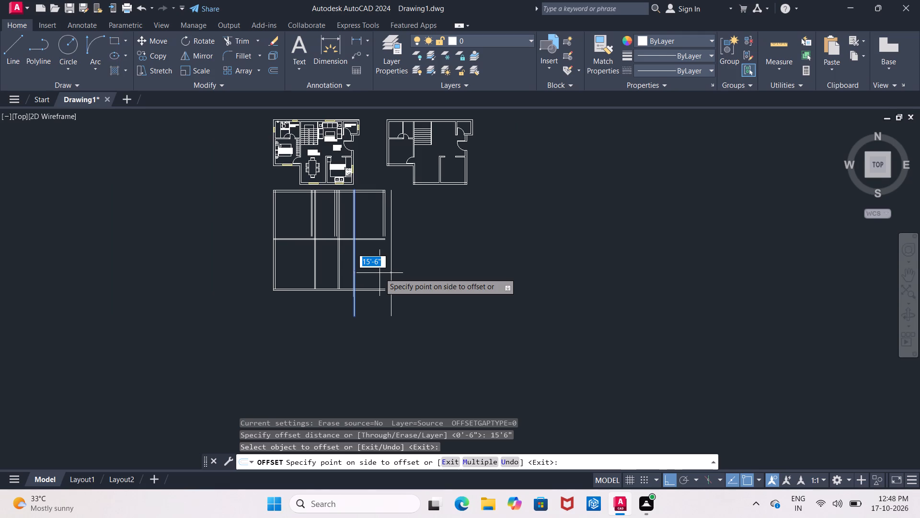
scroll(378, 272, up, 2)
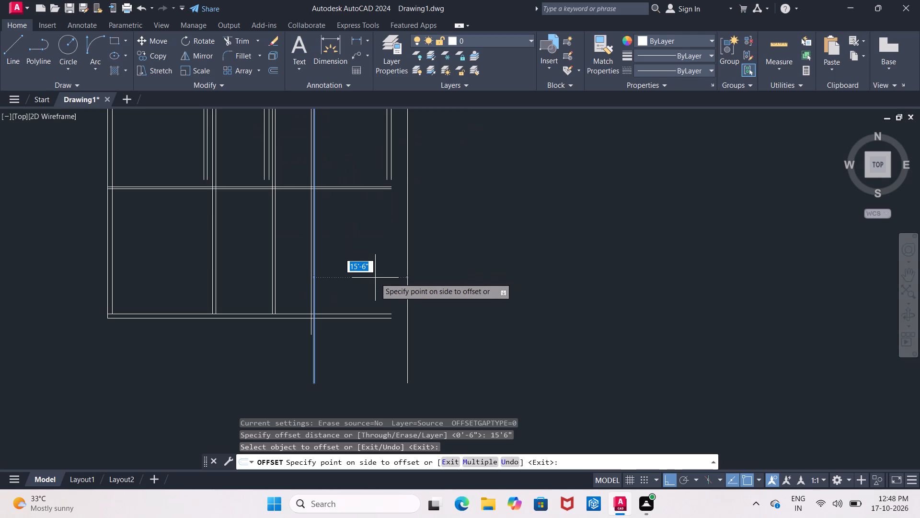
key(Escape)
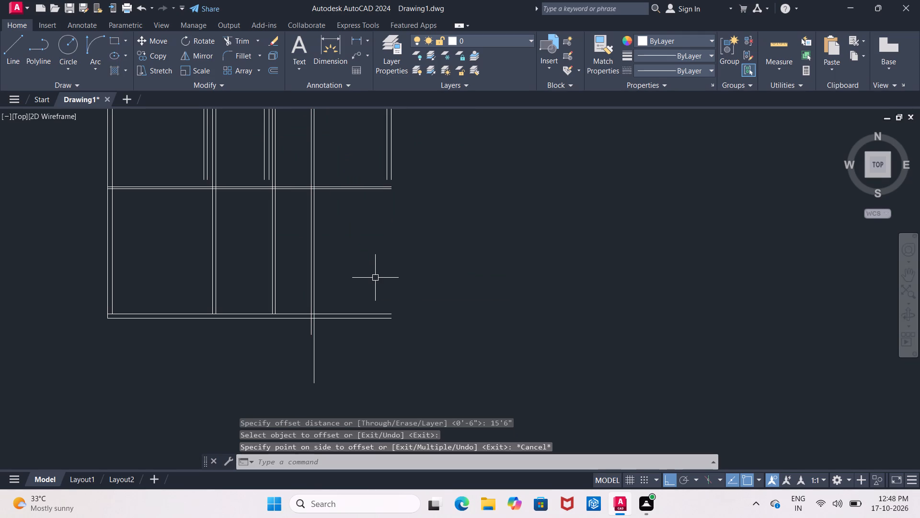
Extend both lines of the east outer wall south to the outer line of the southern outer wall.
text(EX)
key(Return)
key(Return)
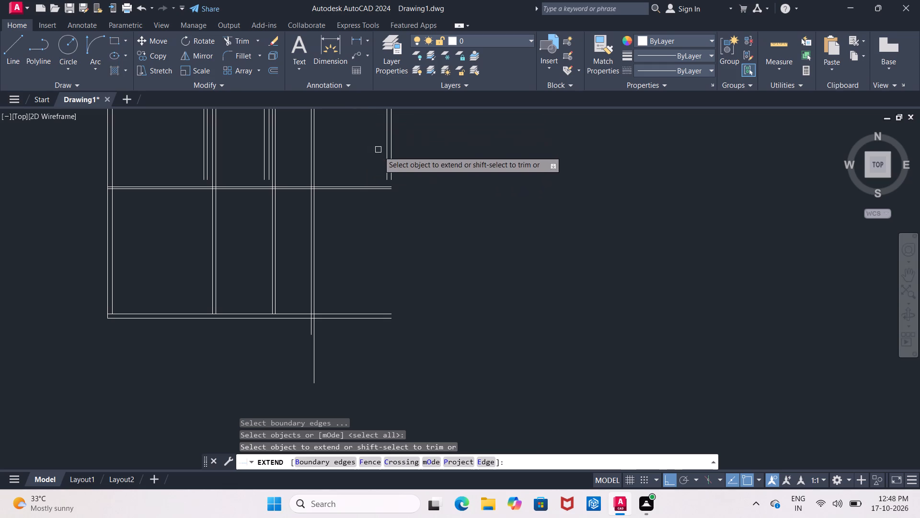
click(387, 171)
click(387, 176)
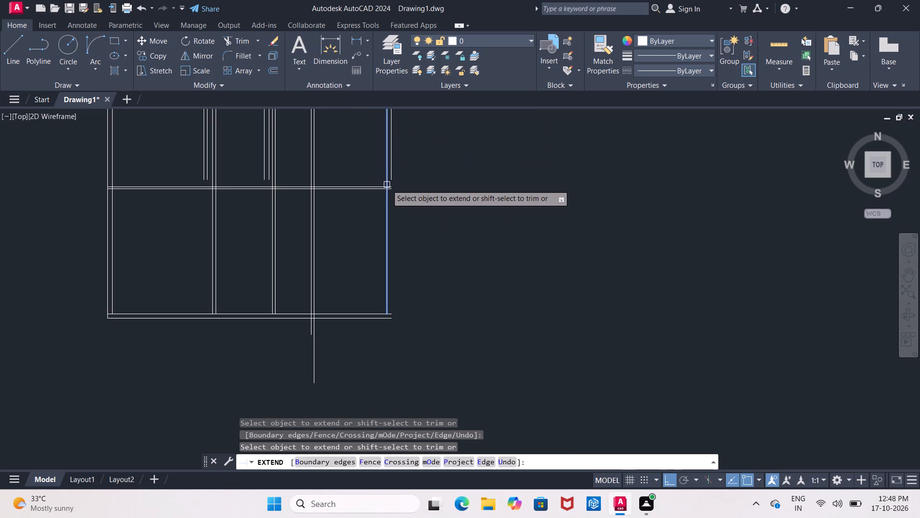
click(387, 185)
click(386, 249)
click(388, 173)
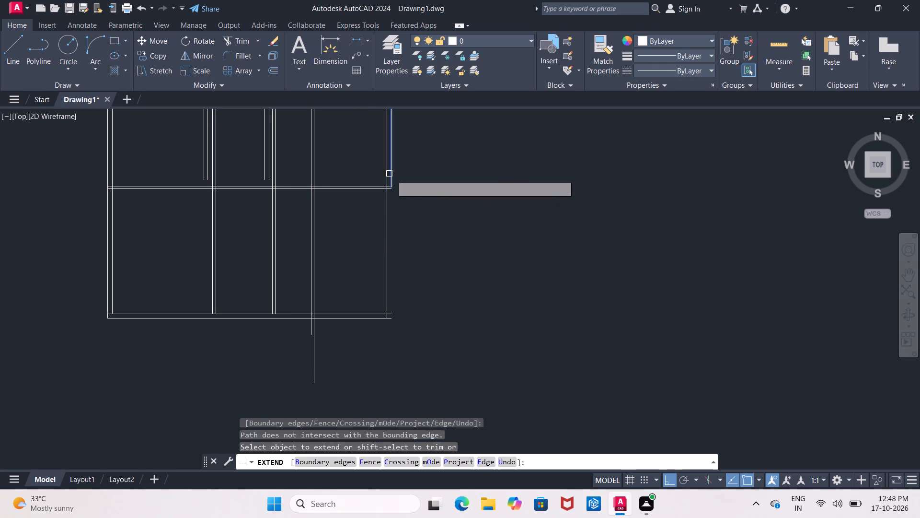
click(395, 179)
click(388, 175)
click(391, 177)
triple_click(391, 179)
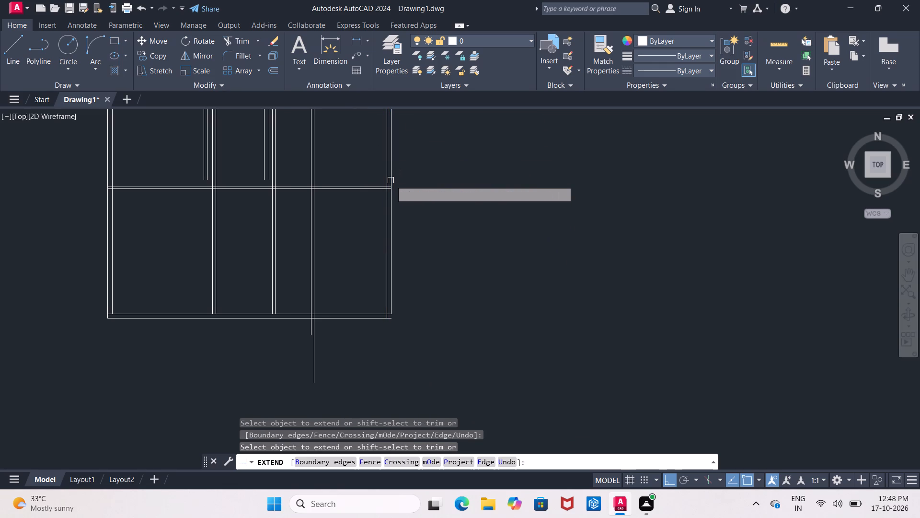
click(391, 201)
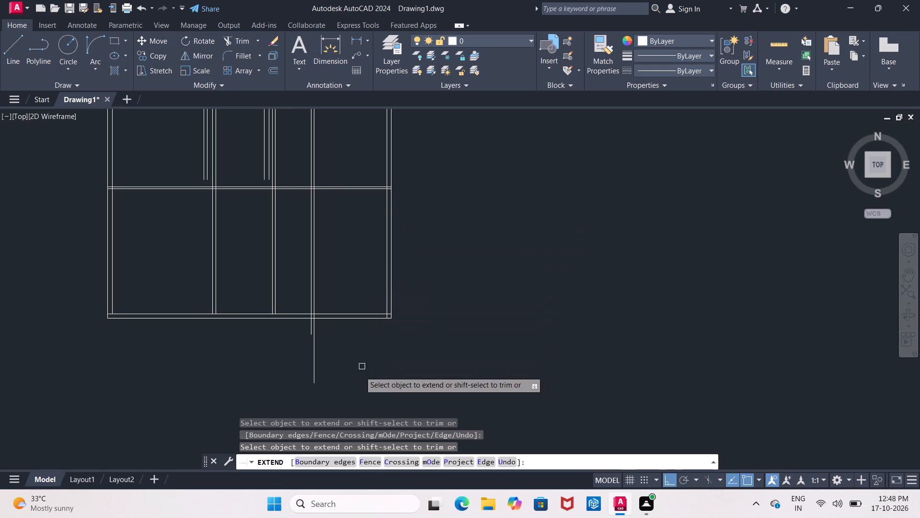
key(Escape)
Trim the two partition line ends that project beyond the southern outer wall.
text(TR)
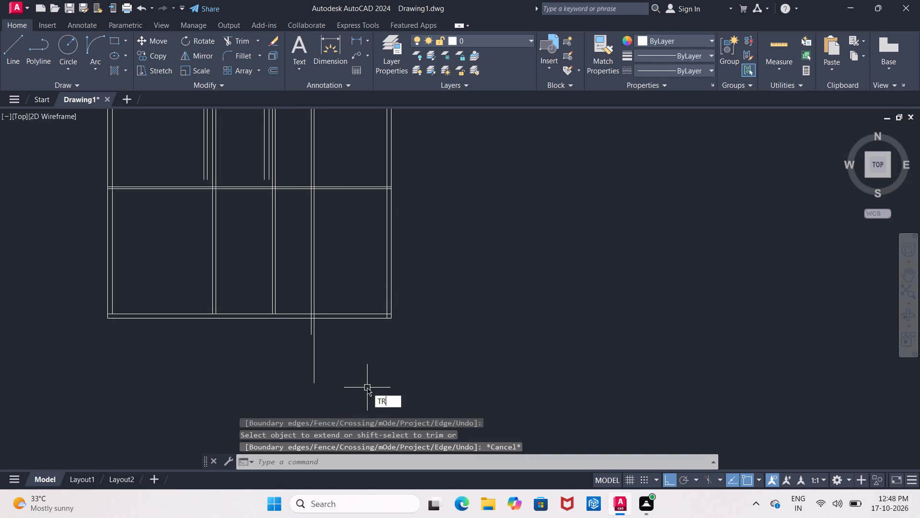
key(Return)
key(Return)
drag(230, 324, 235, 324)
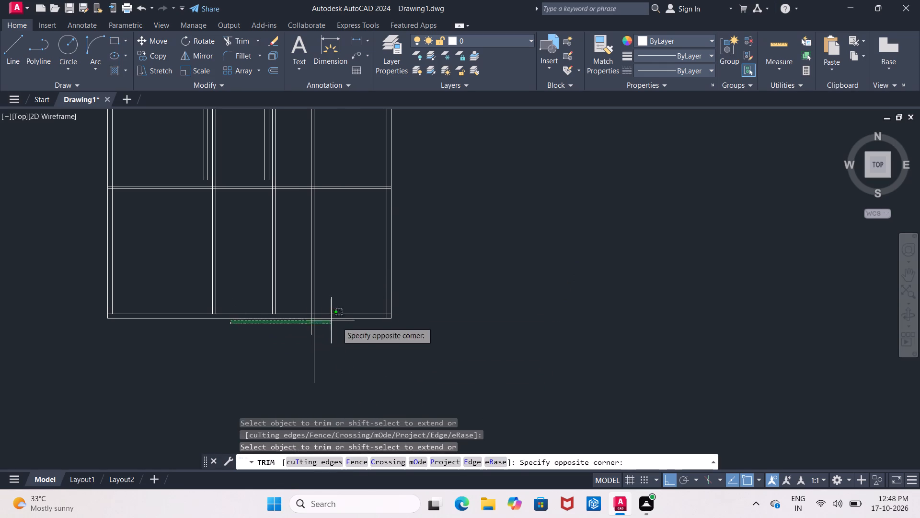
click(342, 340)
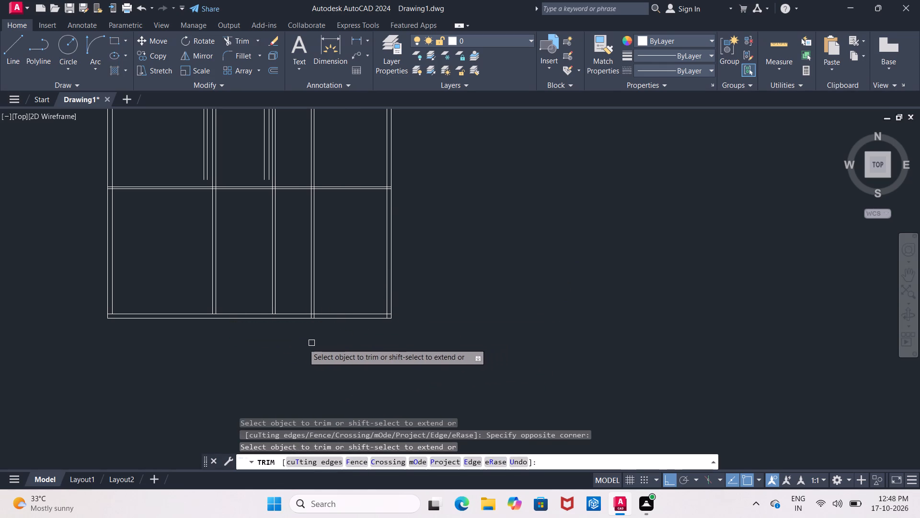
middle_drag(226, 242, 250, 300)
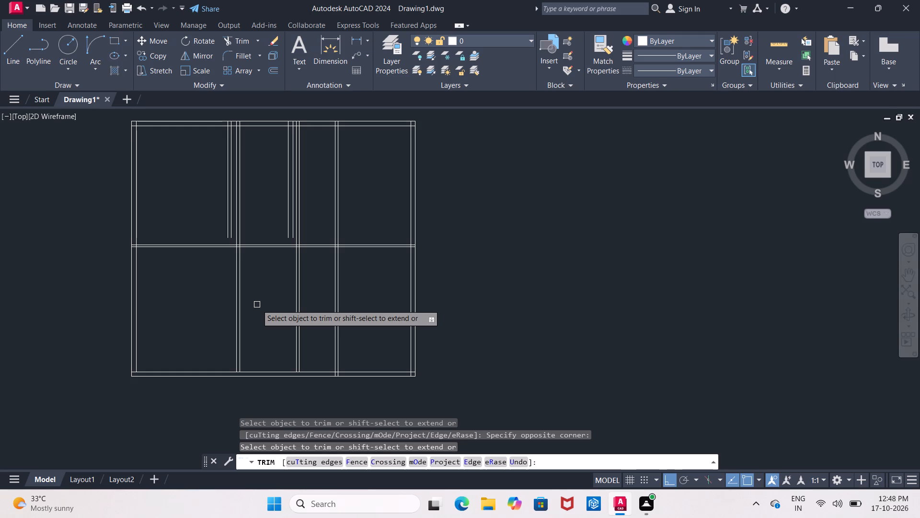
key(o)
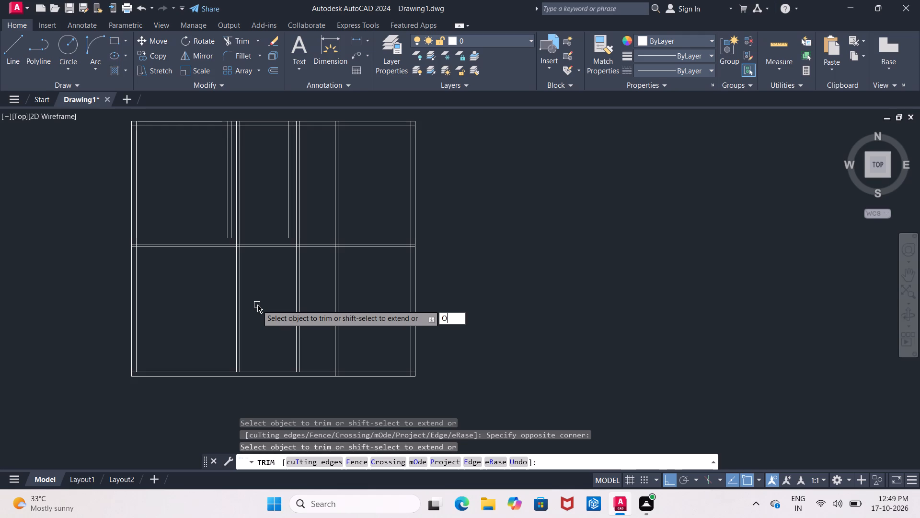
key(Escape)
Trim away the westernmost southern partition's two lines where they continue north of the middle wall.
text(TR)
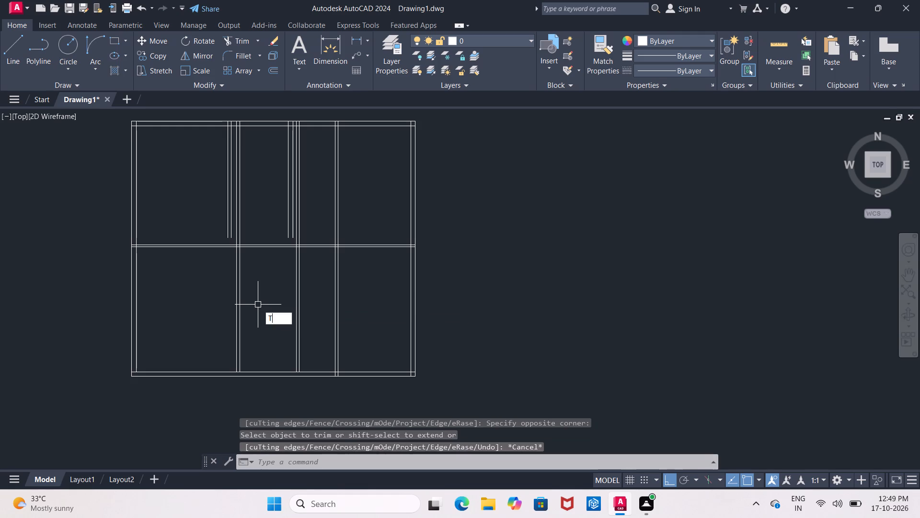
key(Return)
key(Return)
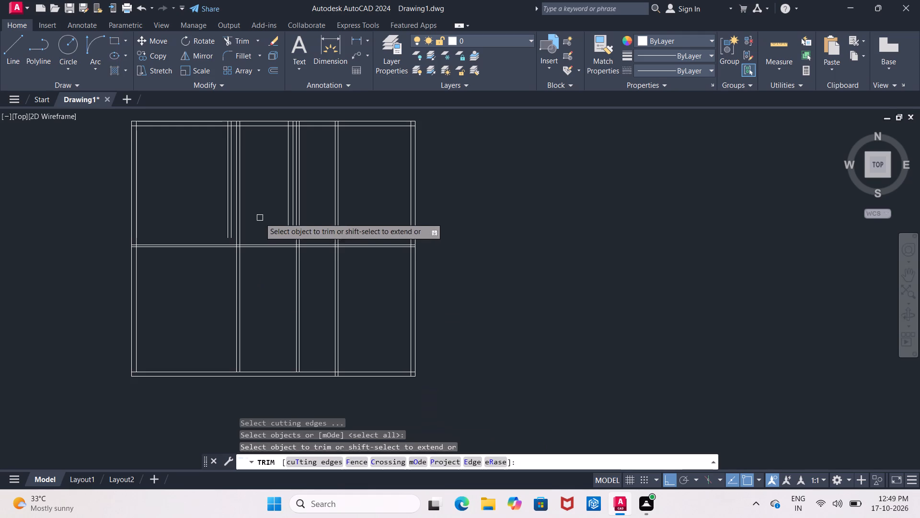
scroll(239, 226, up, 3)
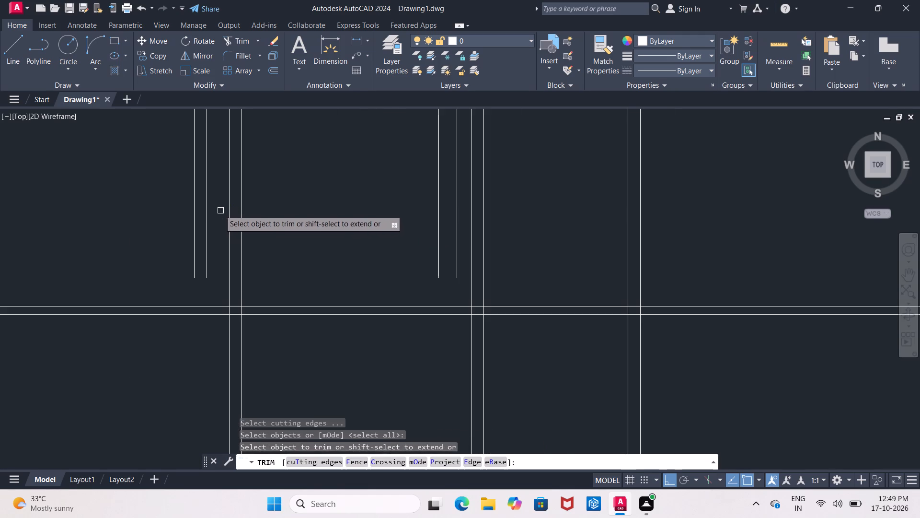
click(218, 208)
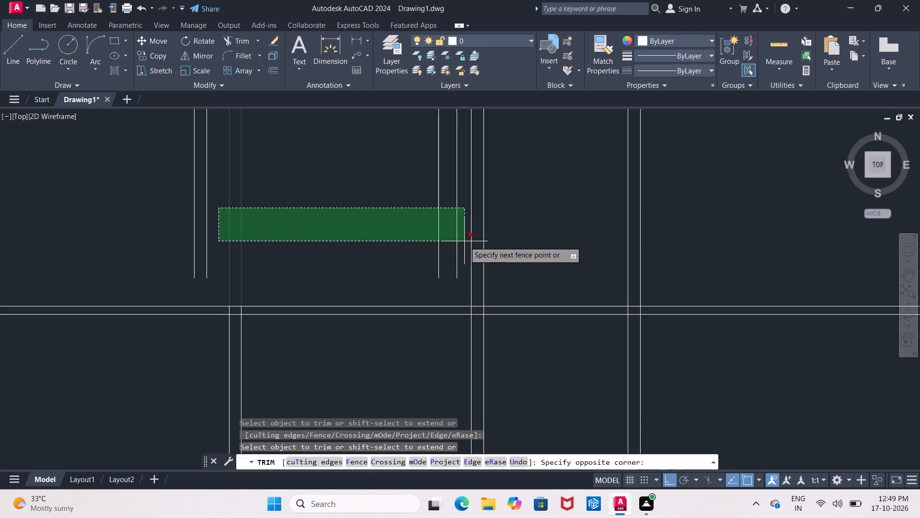
click(464, 241)
click(458, 244)
click(451, 248)
drag(440, 253, 436, 254)
click(428, 257)
key(Escape)
click(439, 259)
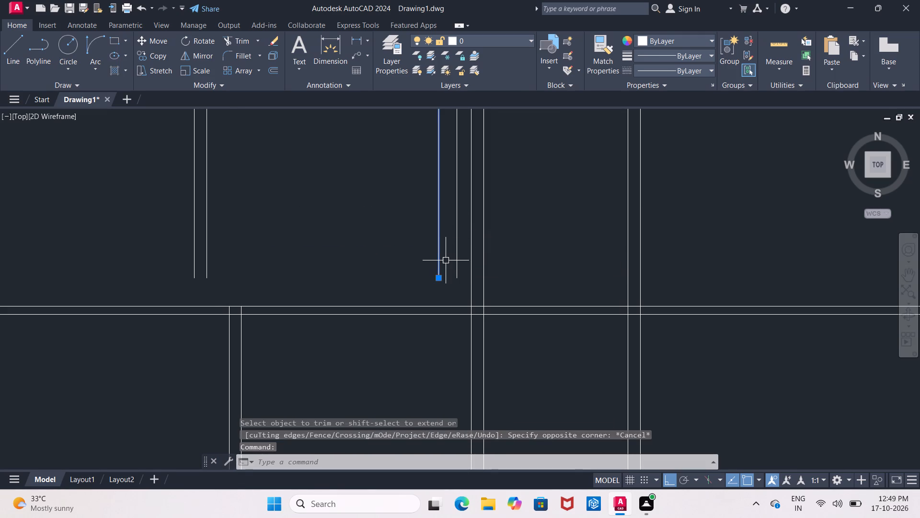
scroll(446, 260, down, 4)
scroll(446, 260, up, 3)
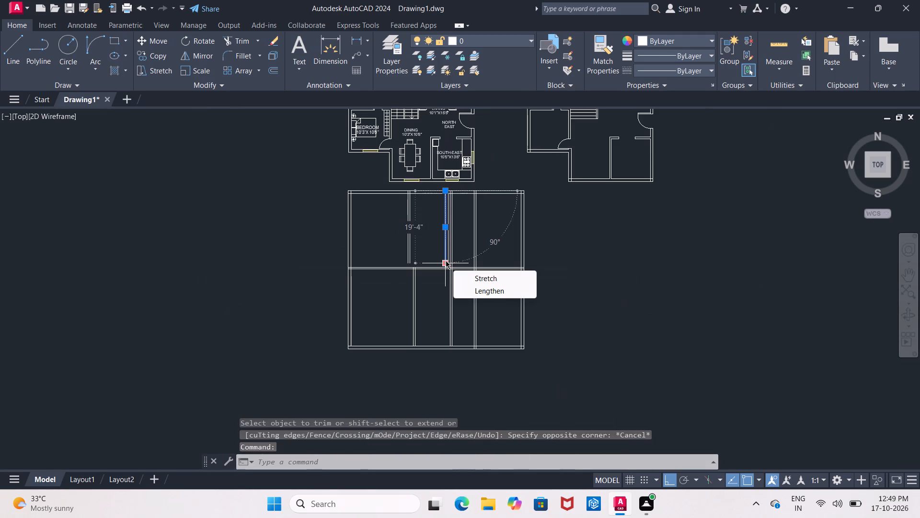
key(Escape)
Trim away the two lines of the second southern partition from the west where they continue north of the middle wall.
scroll(455, 255, up, 3)
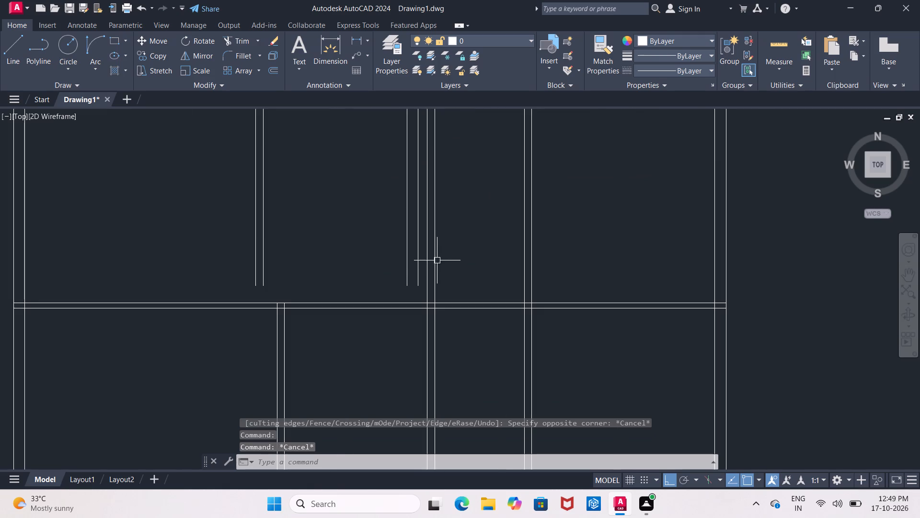
text(TR)
key(Return)
key(Return)
scroll(472, 253, up, 2)
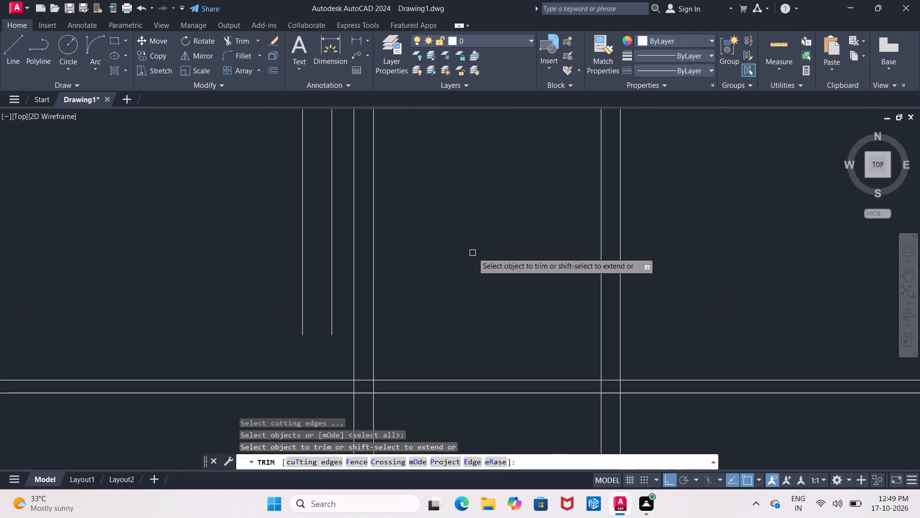
click(337, 264)
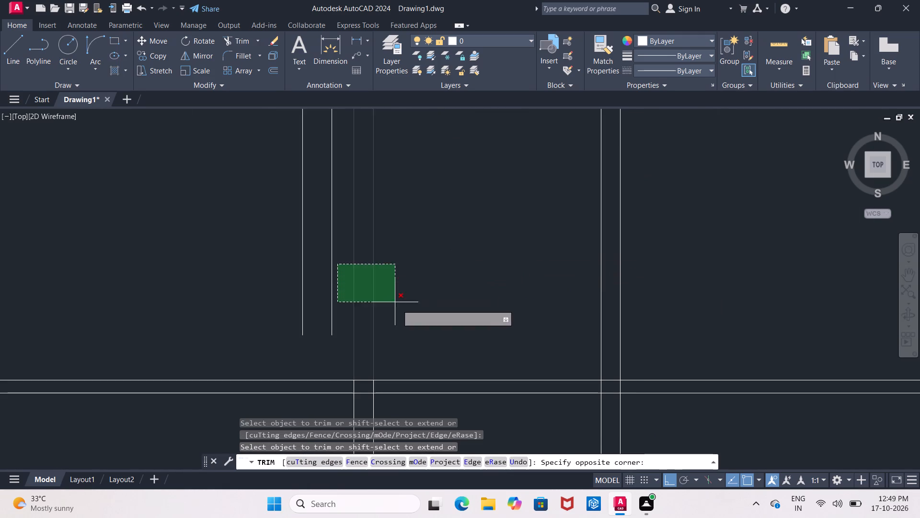
click(402, 311)
scroll(406, 311, down, 4)
scroll(415, 282, up, 2)
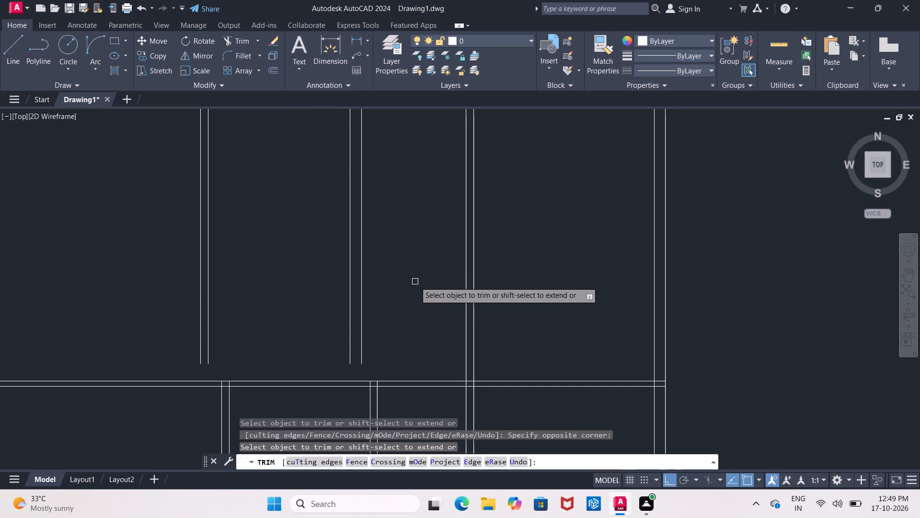
key(Escape)
Offset the inner line of the northern outer wall 10'-9" to the south.
scroll(397, 284, down, 2)
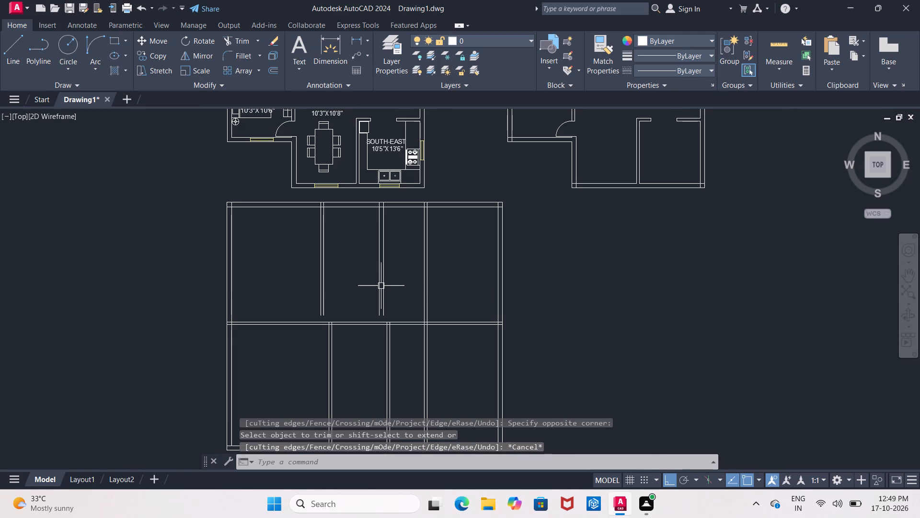
key(o)
key(Return)
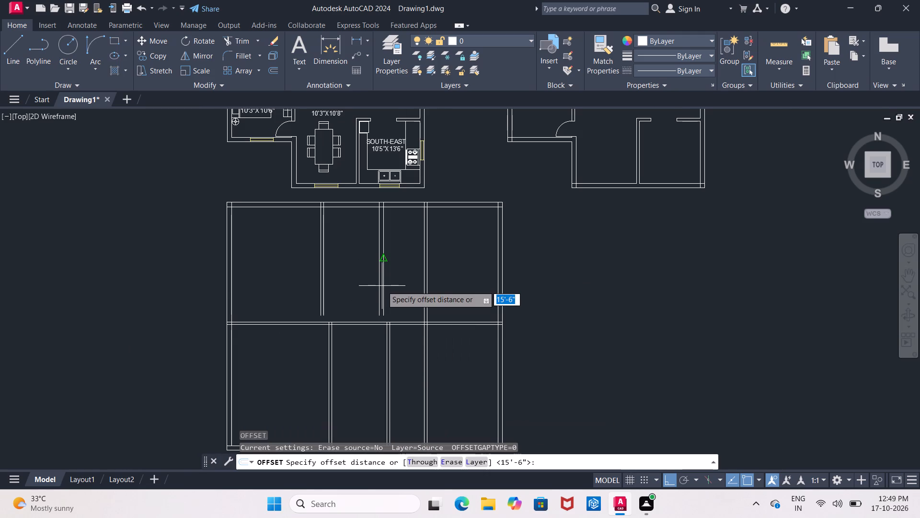
text(10'9")
key(Return)
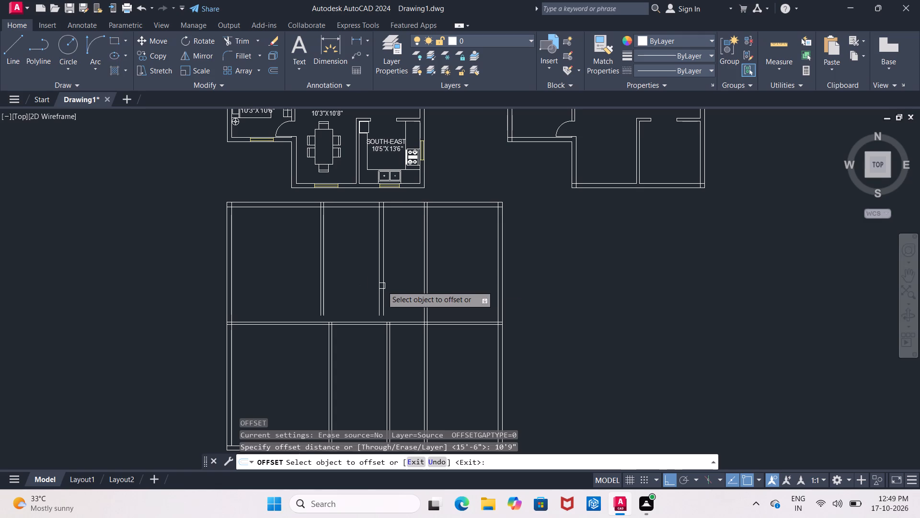
click(343, 208)
click(357, 260)
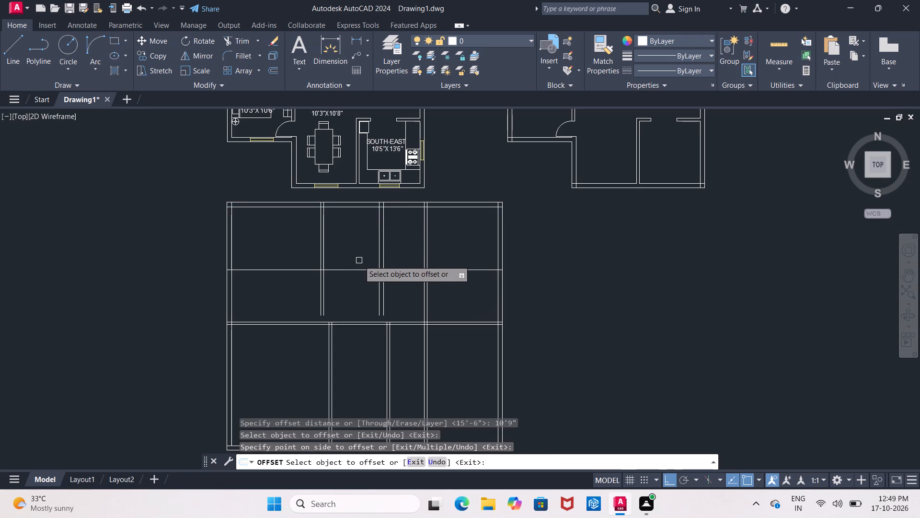
Offset the new horizontal line 6" to the south to give the partition its thickness.
key(Return)
key(Return)
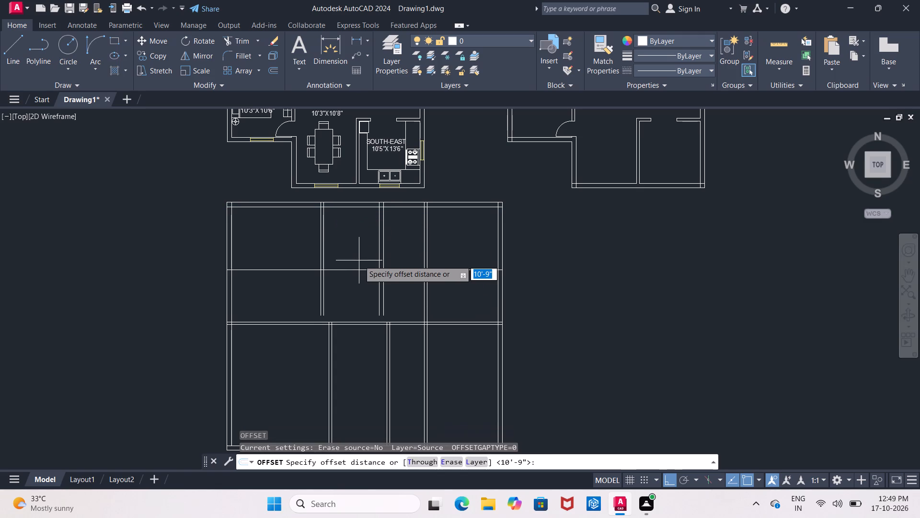
key(6)
key(shift+quotedbl)
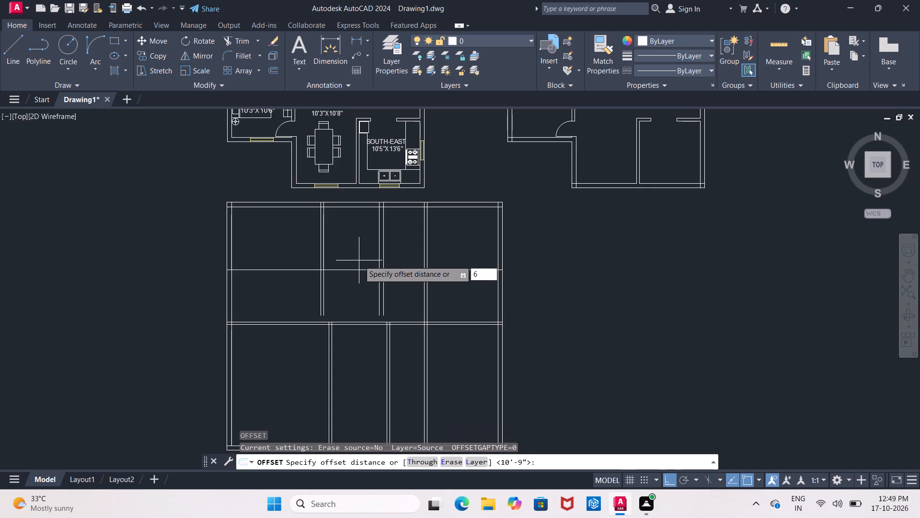
key(Return)
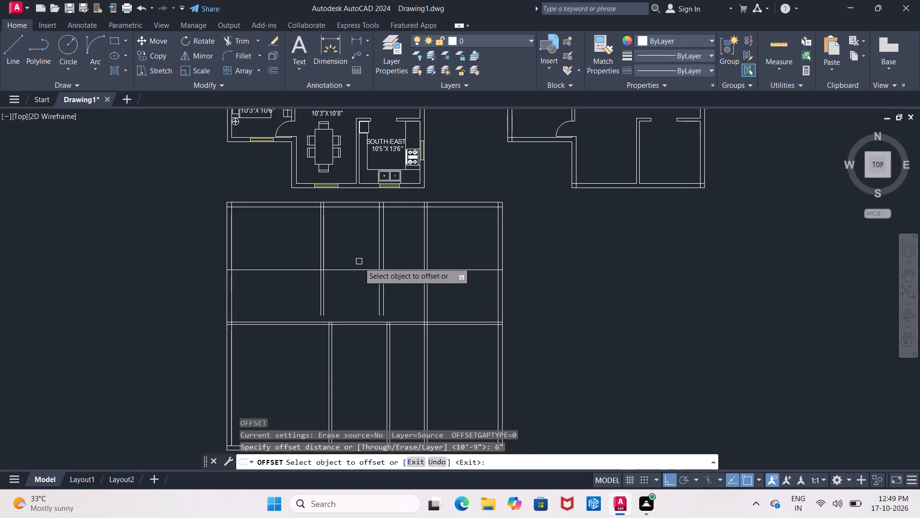
click(359, 269)
click(358, 292)
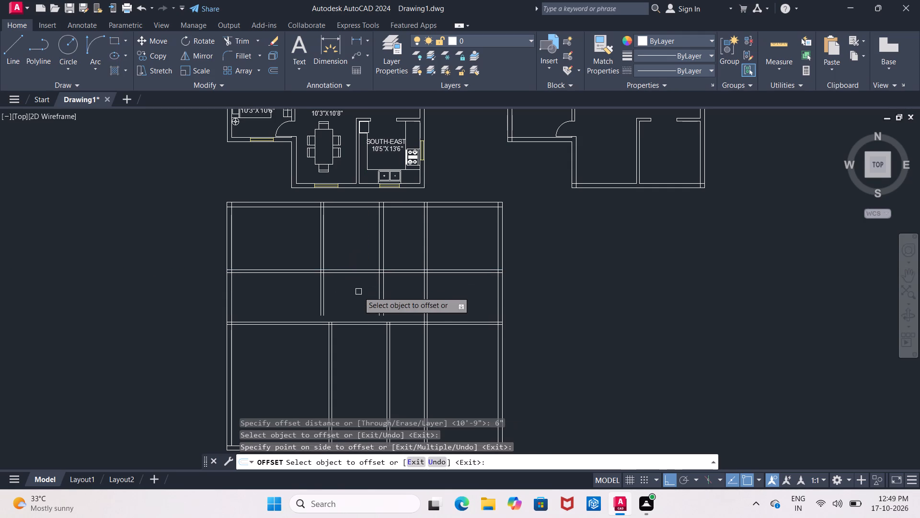
key(Escape)
Trim the lower ends of the two short northern partitions where they project south of the new horizontal partition.
text(TR)
key(Return)
key(Return)
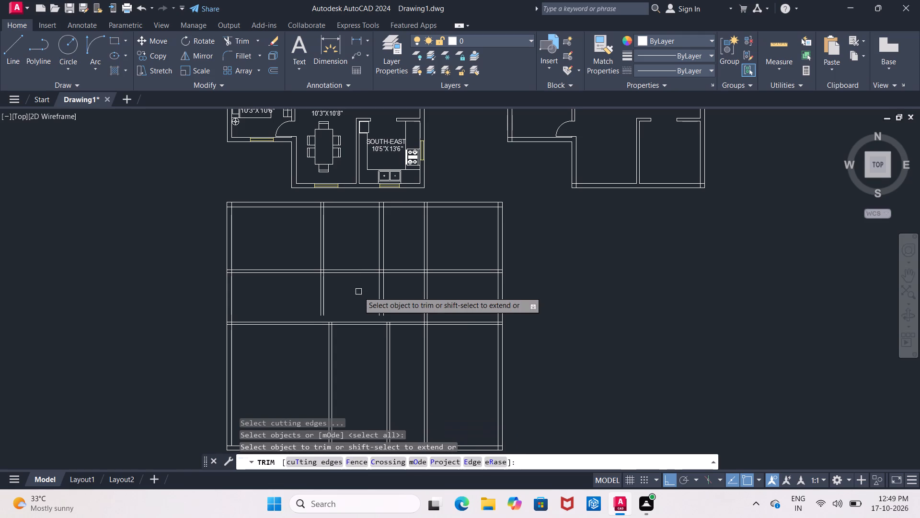
drag(293, 291, 324, 289)
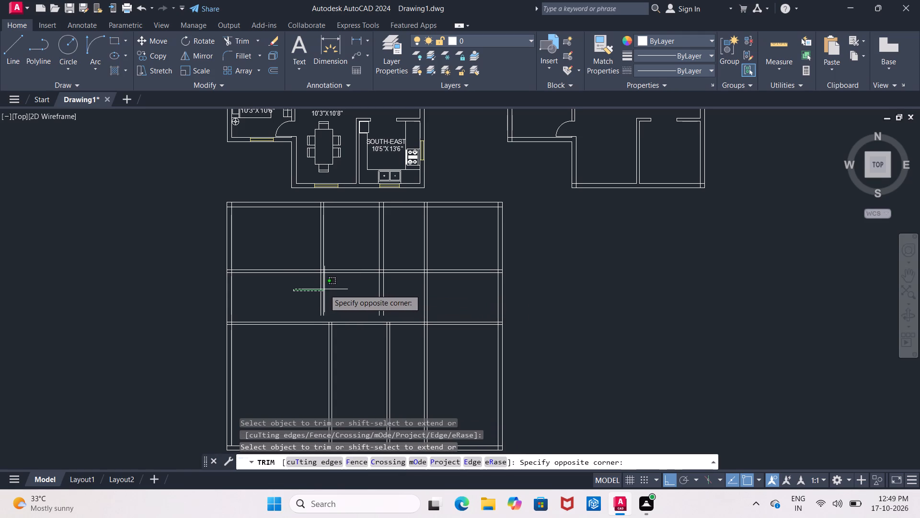
drag(324, 289, 344, 284)
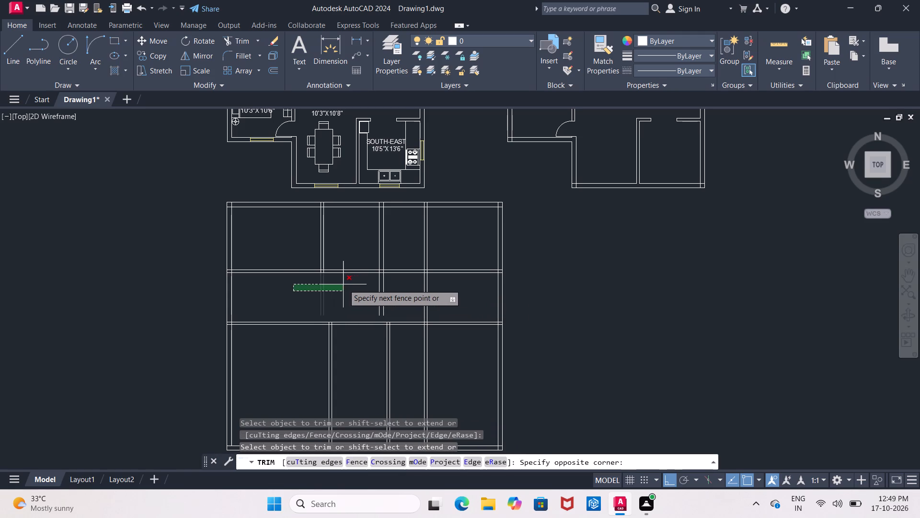
drag(344, 284, 387, 287)
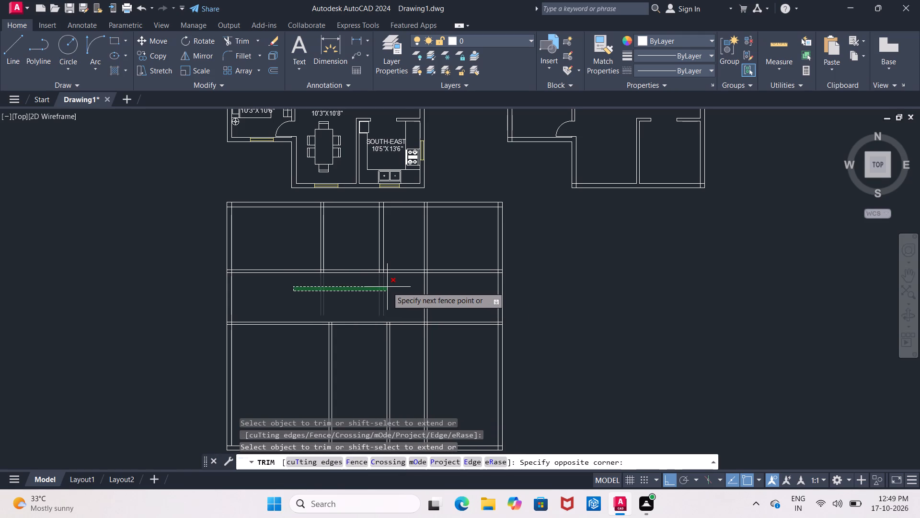
drag(387, 287, 394, 288)
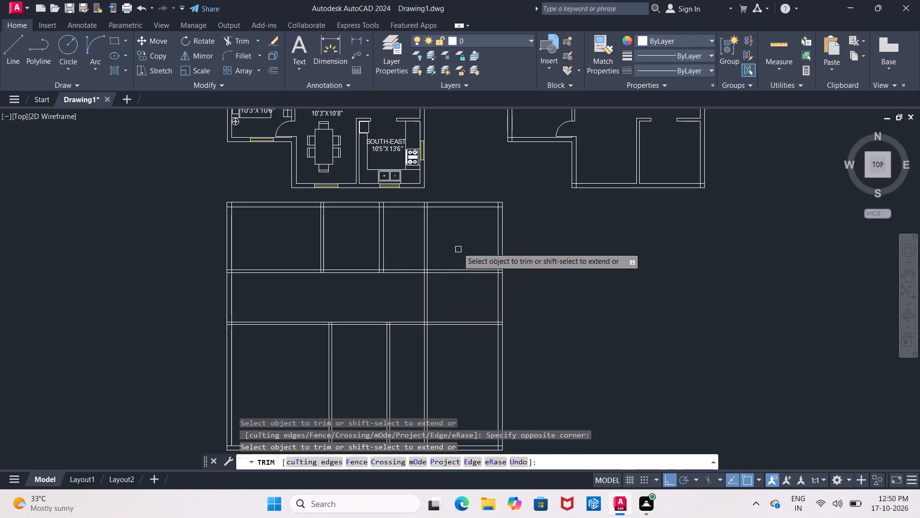
Trim away the new horizontal partition's two lines between the full-height partition and the east outer wall.
drag(452, 246, 465, 287)
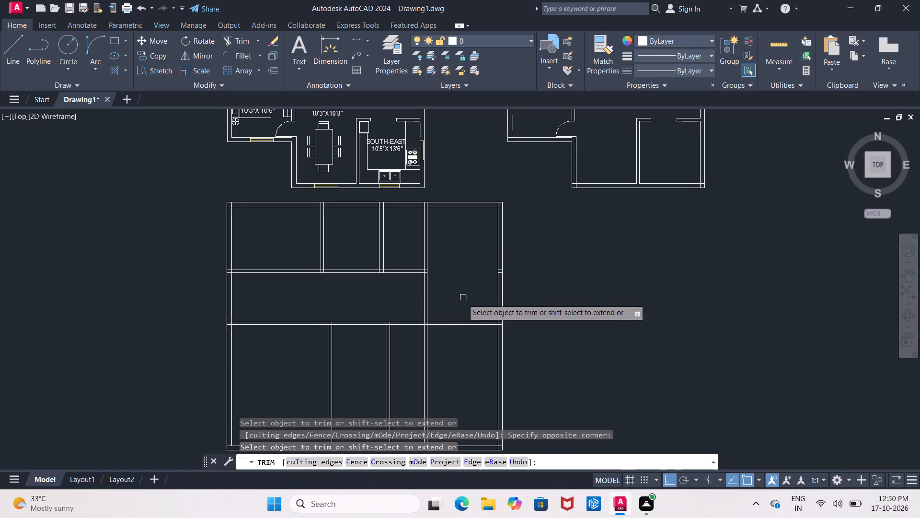
middle_drag(464, 307, 438, 177)
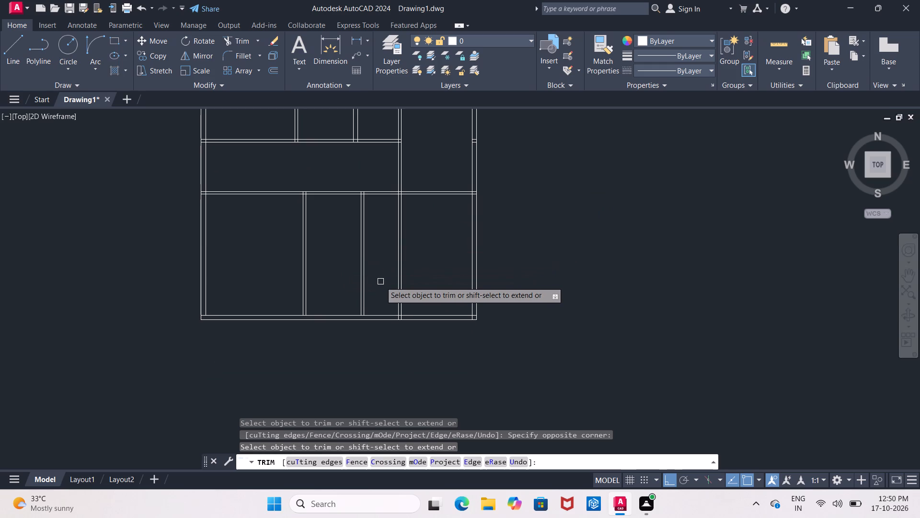
key(Escape)
Offset the inner line of the southern outer wall 13'-9" to the north.
key(o)
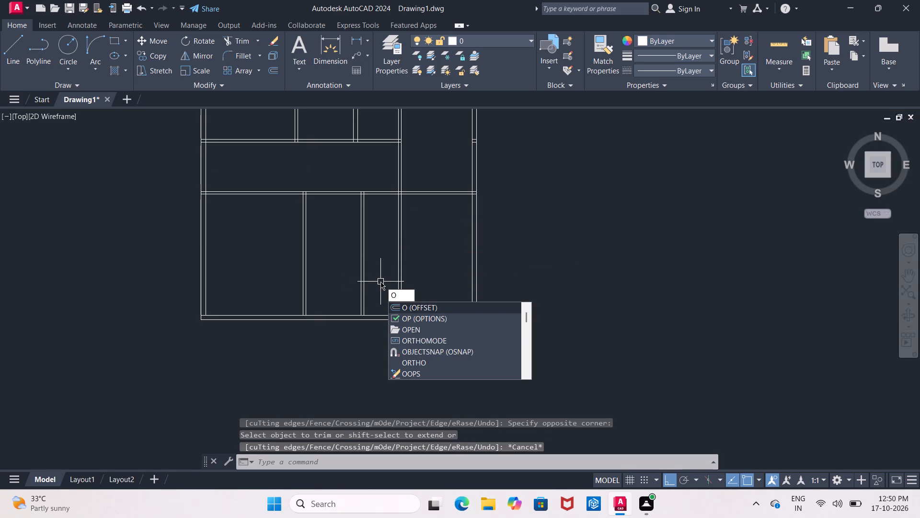
key(Return)
text(13)
text('9")
key(Return)
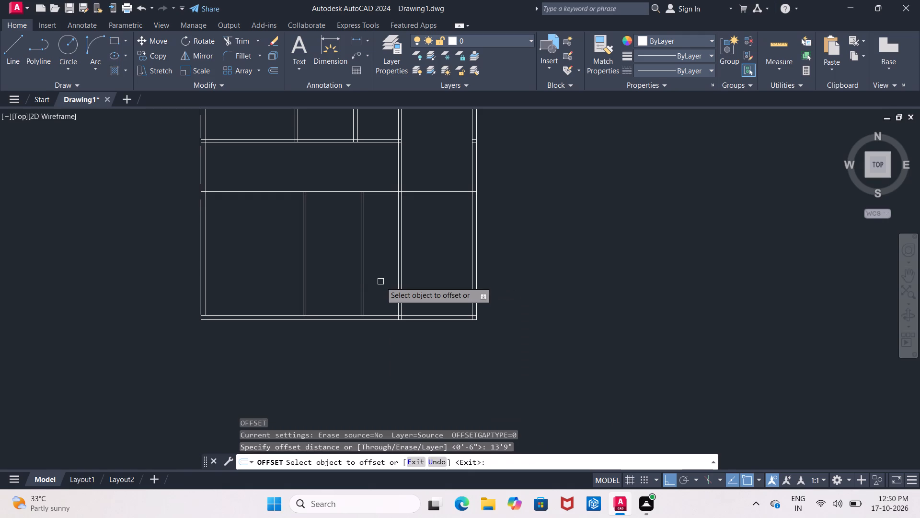
click(442, 315)
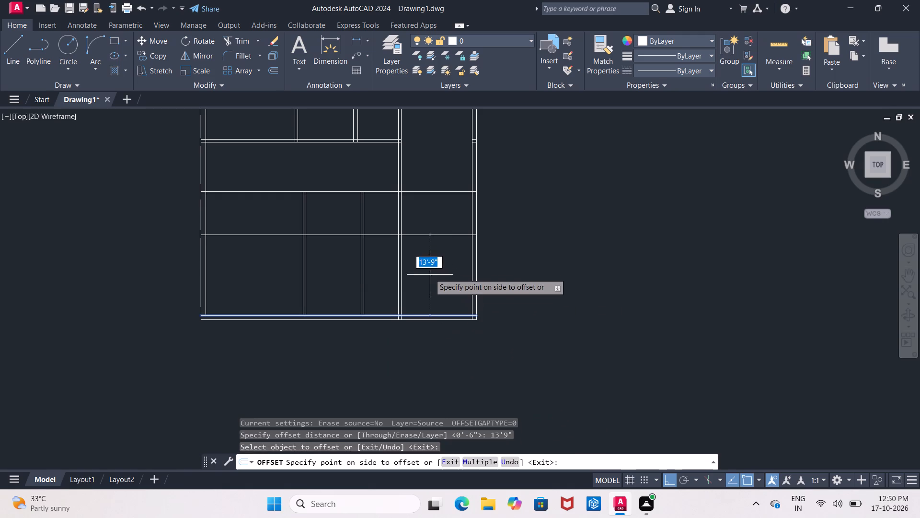
click(432, 228)
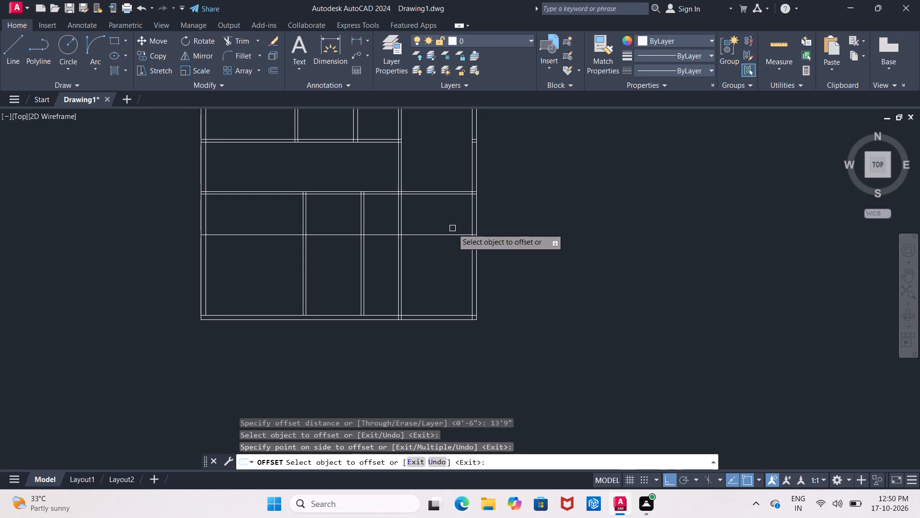
key(Return)
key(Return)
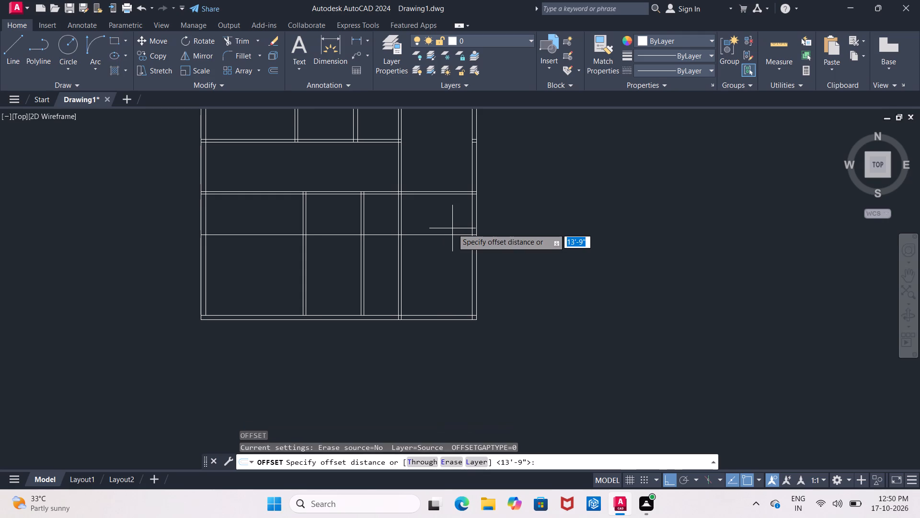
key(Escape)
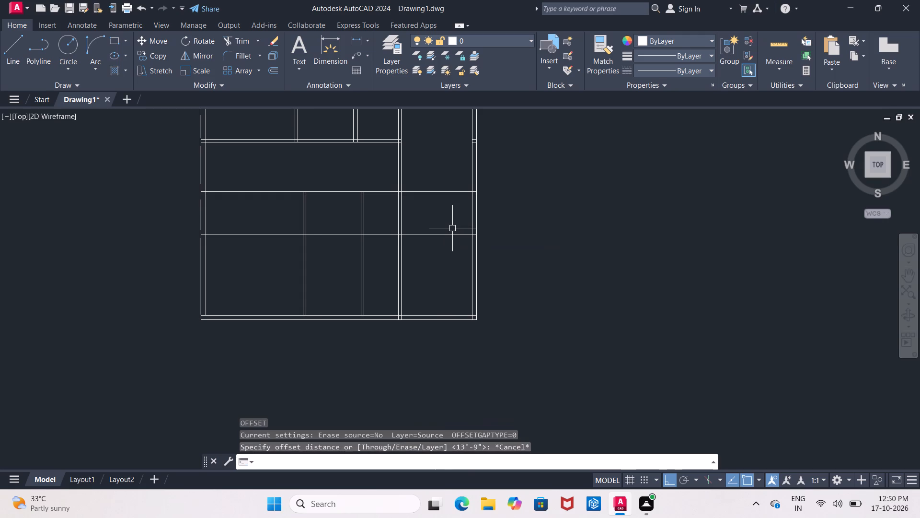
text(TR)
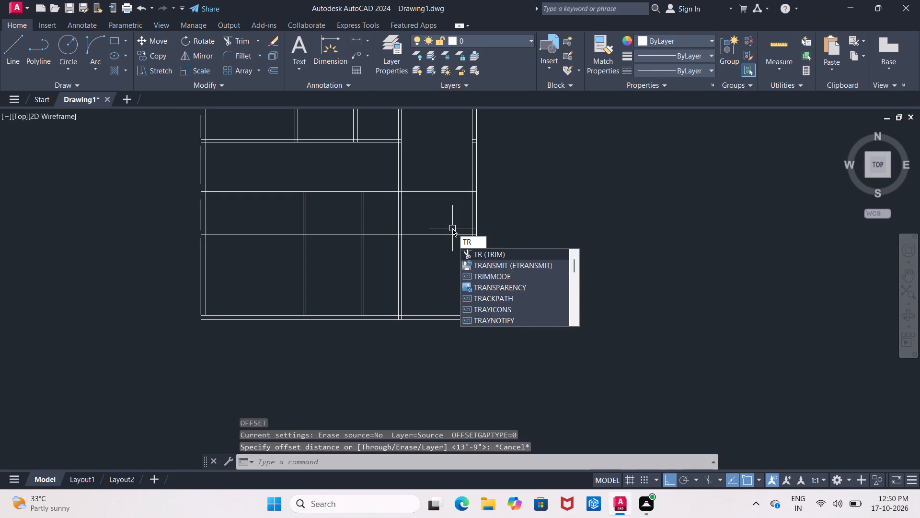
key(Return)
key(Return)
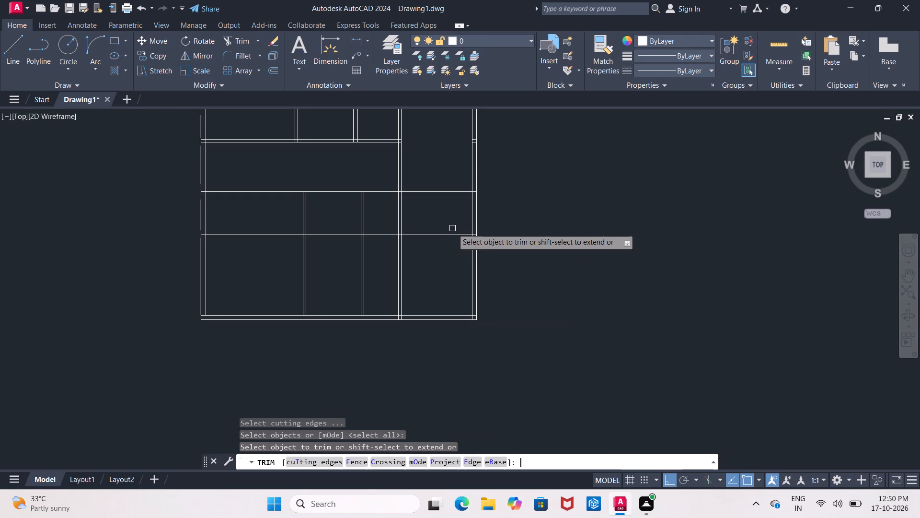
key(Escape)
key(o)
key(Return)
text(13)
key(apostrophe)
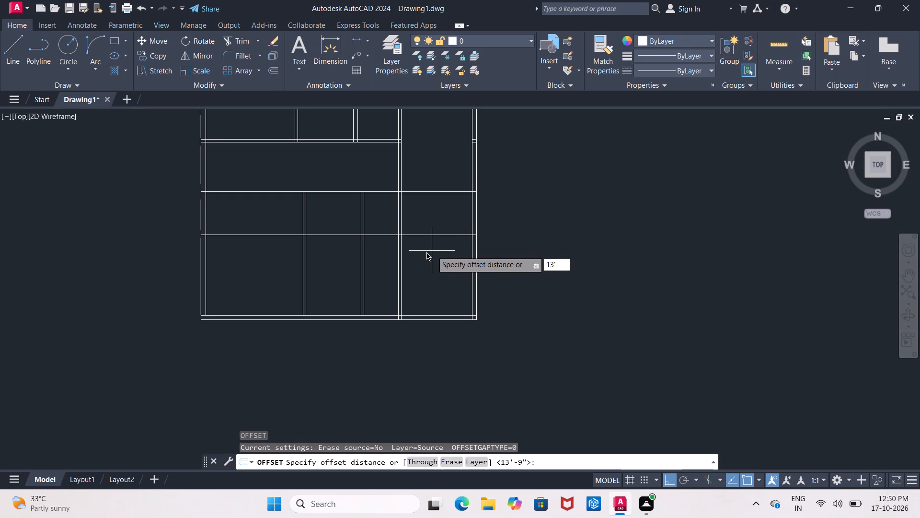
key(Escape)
Offset the new horizontal line in the southern half 6" to the north to form a second partition.
key(o)
key(Return)
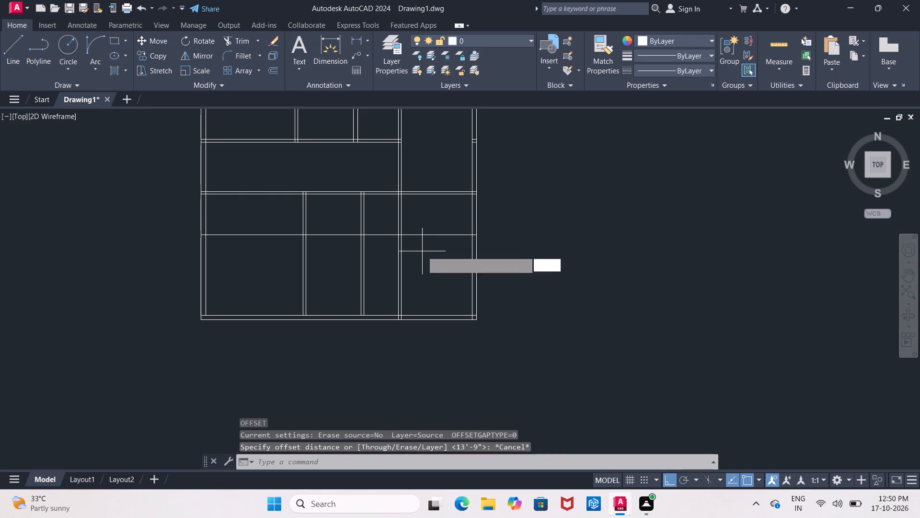
key(6)
key(shift+quotedbl)
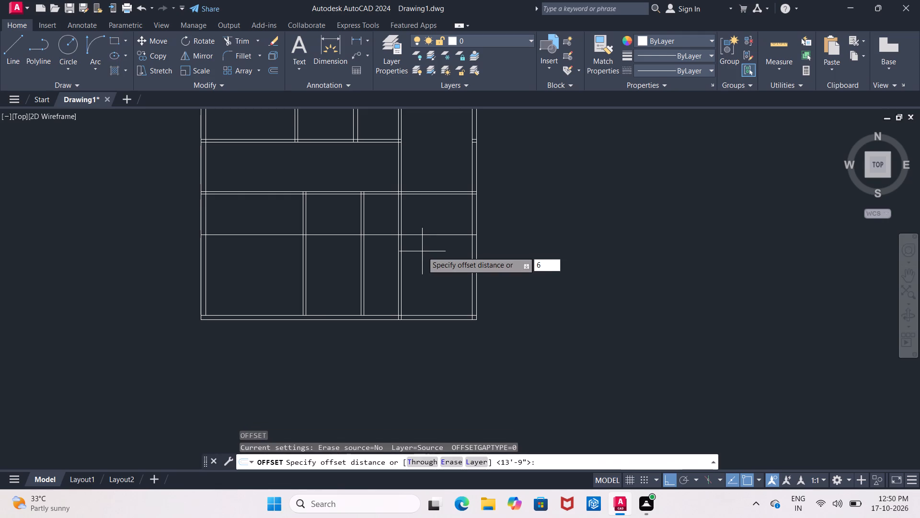
key(Return)
click(426, 235)
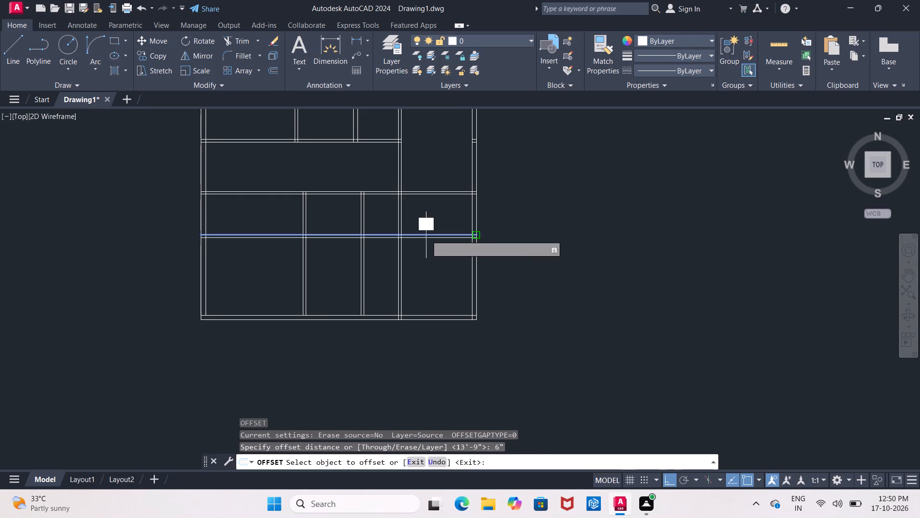
click(423, 215)
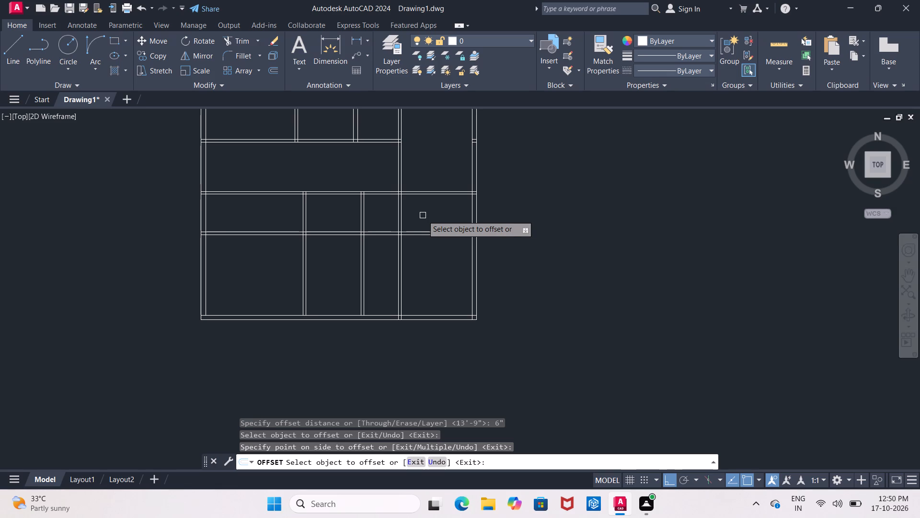
middle_drag(259, 277, 259, 272)
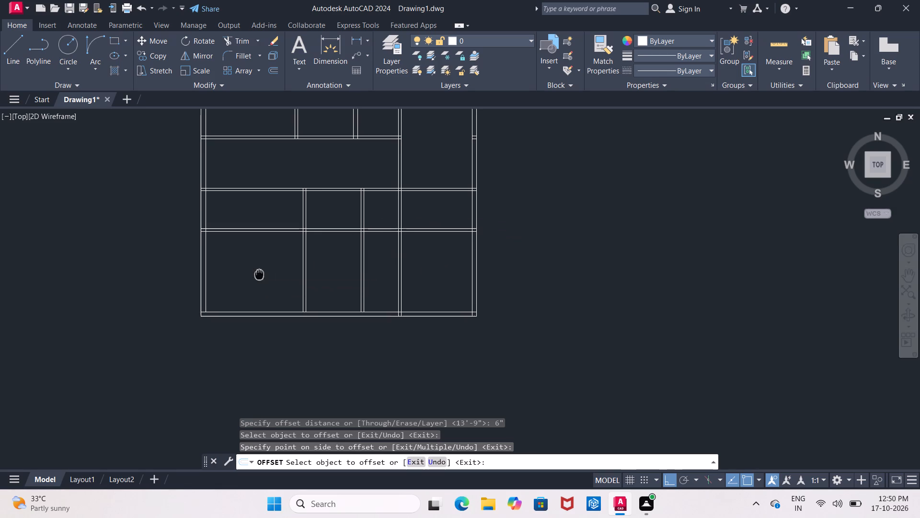
middle_drag(259, 272, 259, 264)
key(Escape)
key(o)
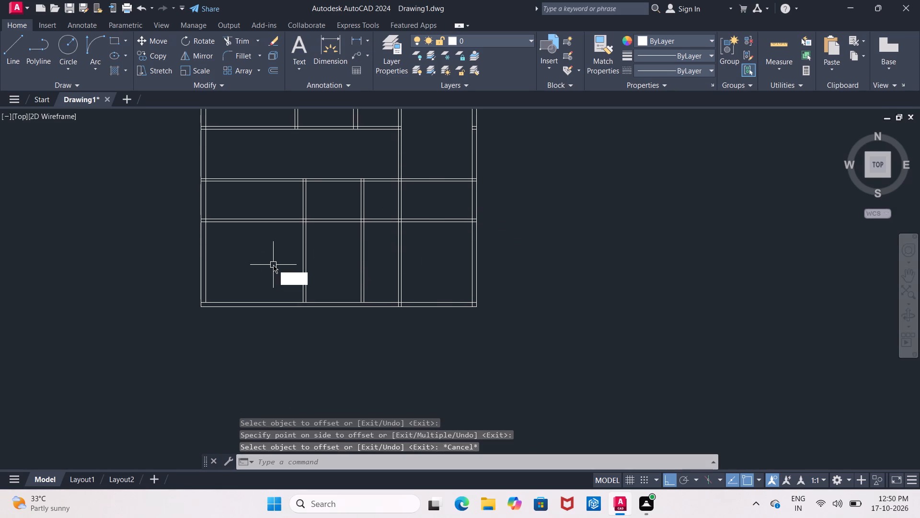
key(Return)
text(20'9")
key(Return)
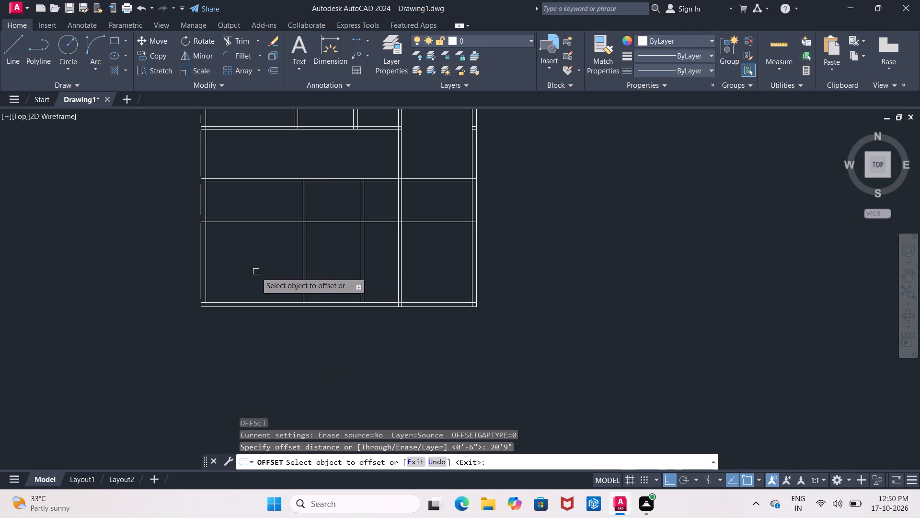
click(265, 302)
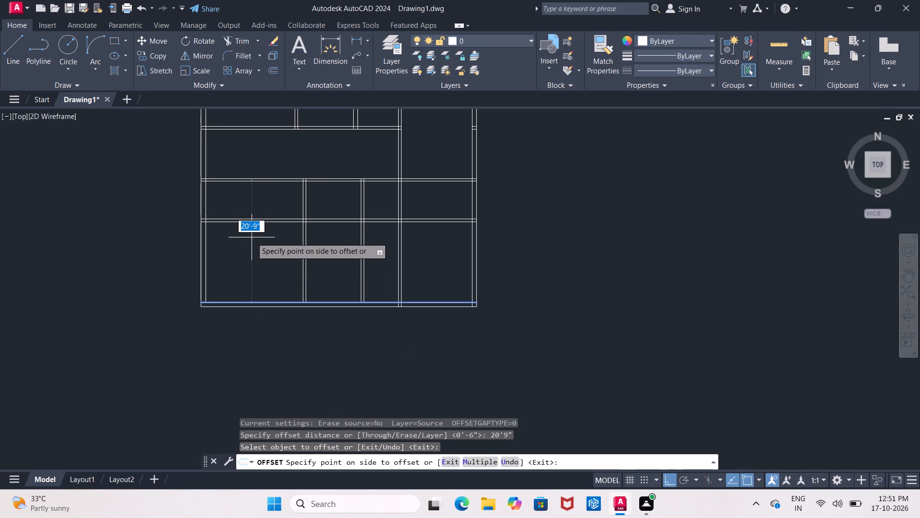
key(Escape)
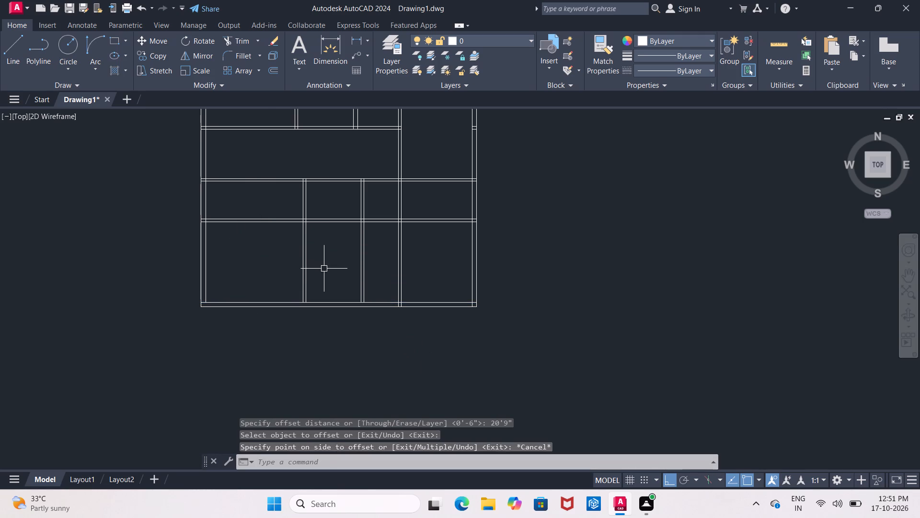
Offset the inner line of the southern outer wall 9'-9" to the north.
key(p)
key(BackSpace)
key(o)
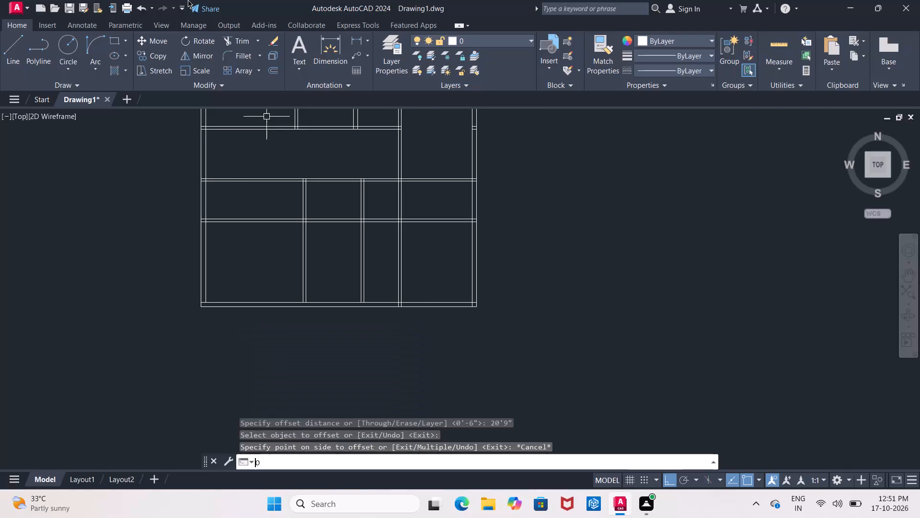
key(Return)
text(9'9)
key(shift+quotedbl)
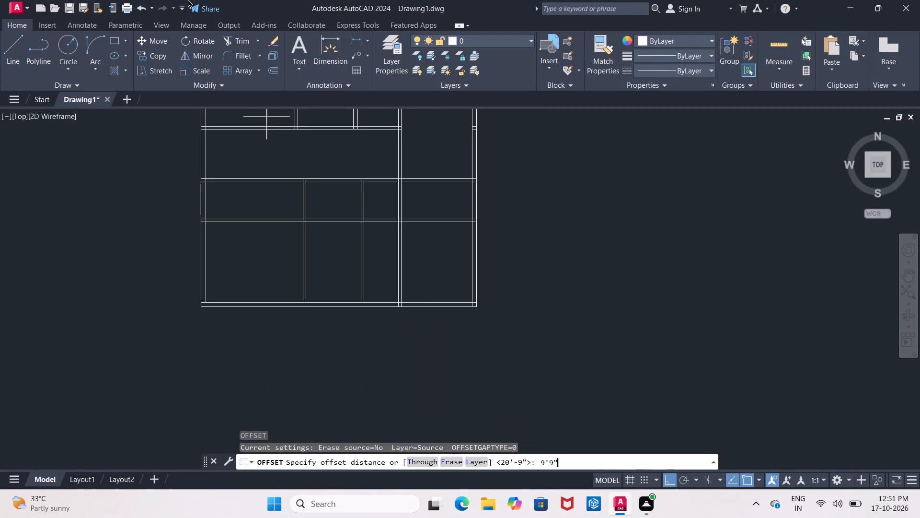
key(Return)
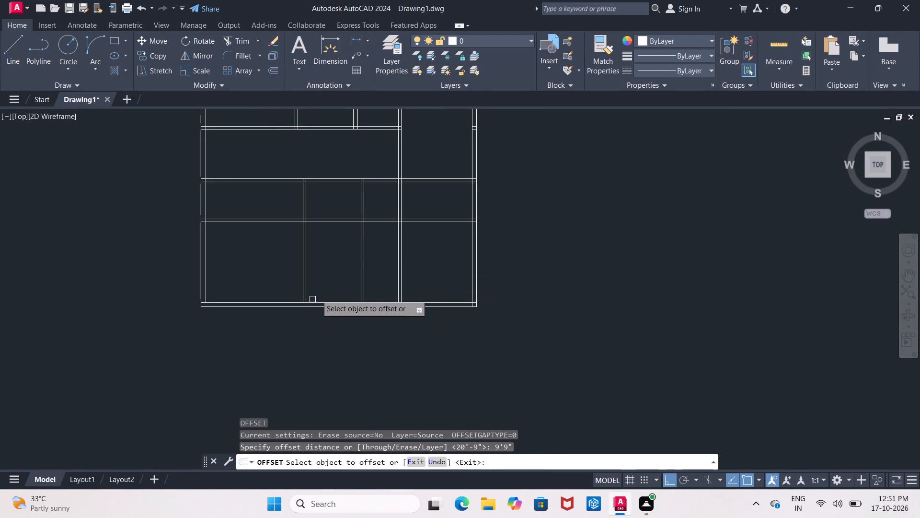
click(323, 302)
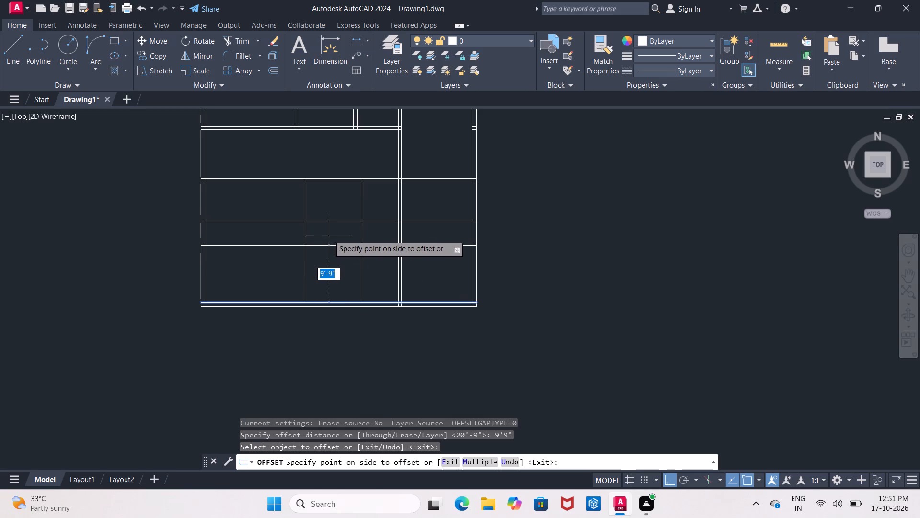
click(329, 235)
key(Return)
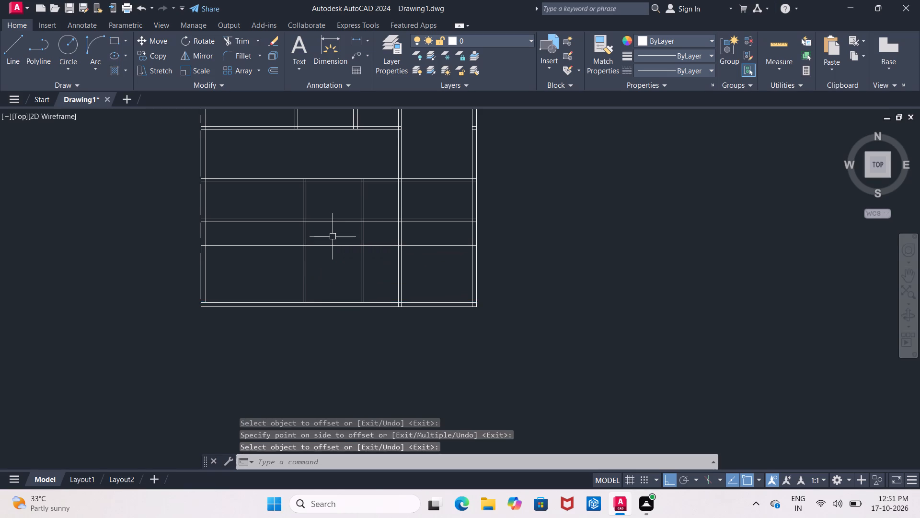
Offset the new line 6" to the north to form a third horizontal partition in the southern half.
key(Return)
text(6")
key(Return)
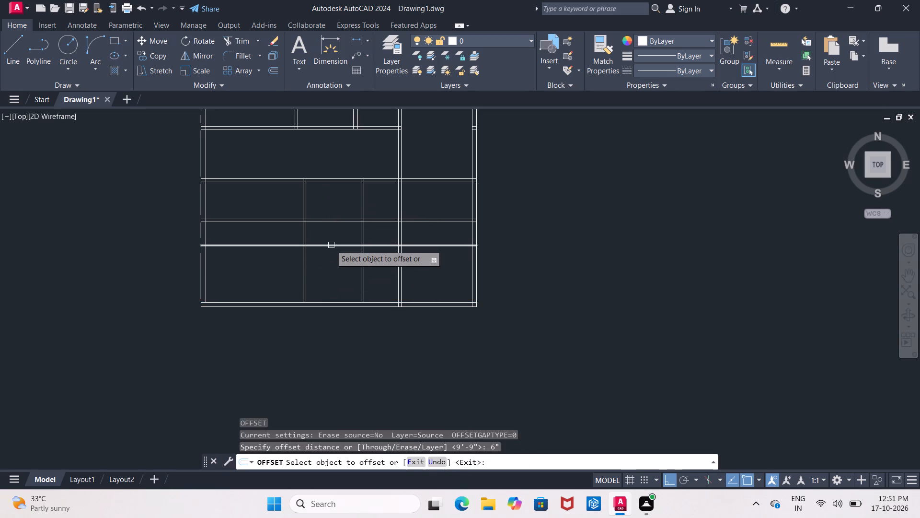
click(331, 245)
click(328, 229)
key(Escape)
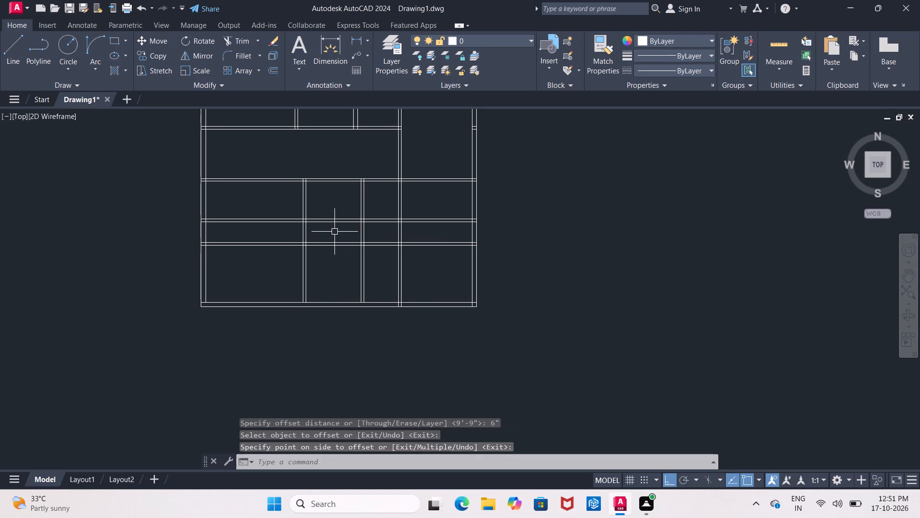
Trim both upper horizontal partitions of the southern half between the two short vertical partitions, plus the second one's stretch to the west wall.
text(TR)
key(Return)
key(Return)
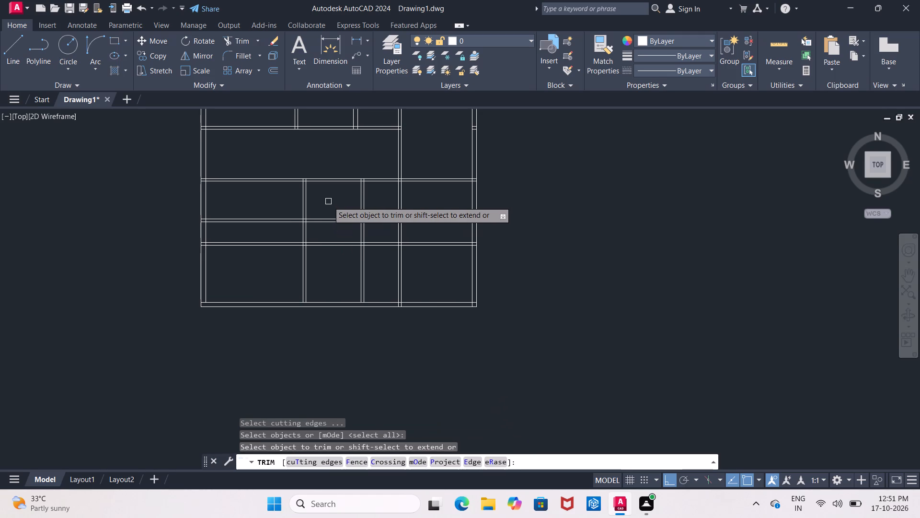
drag(323, 166, 341, 224)
drag(216, 208, 236, 223)
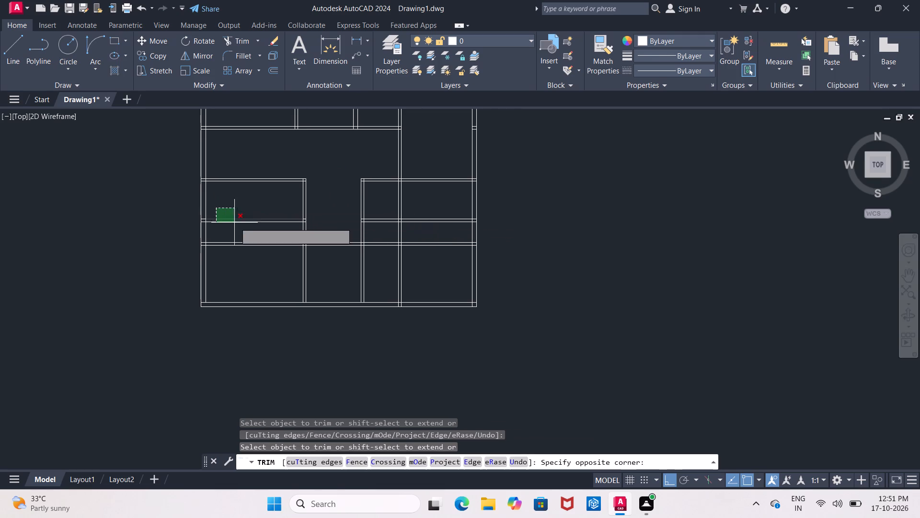
drag(236, 223, 254, 228)
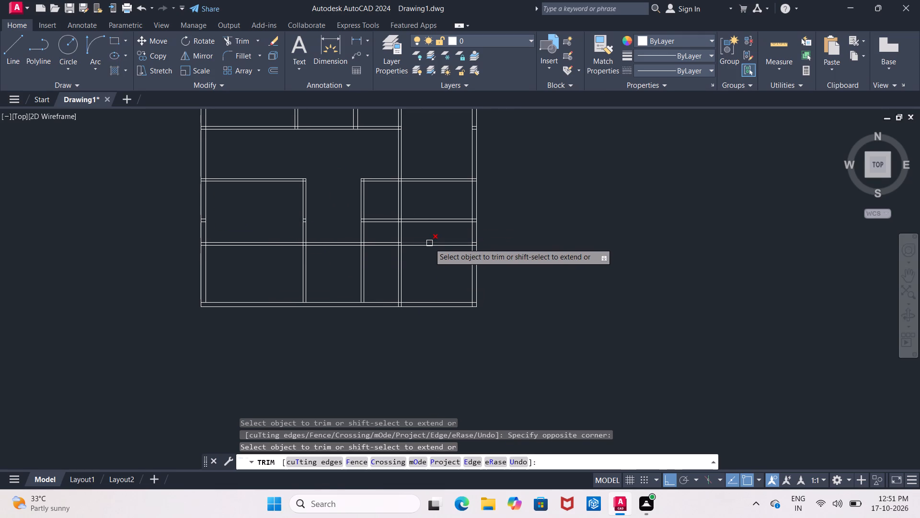
Trim the newest horizontal partition so that only its stretch between the two short vertical partitions remains.
drag(424, 233, 444, 264)
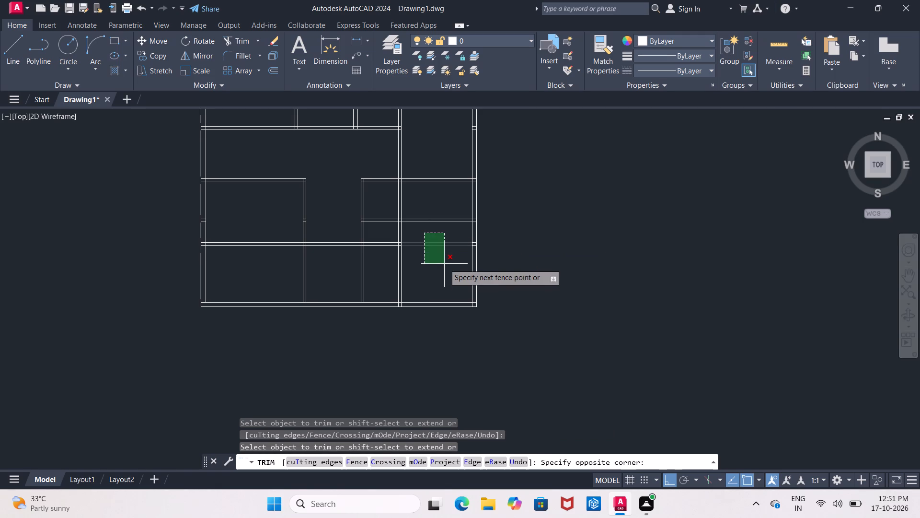
click(443, 266)
drag(375, 233, 389, 260)
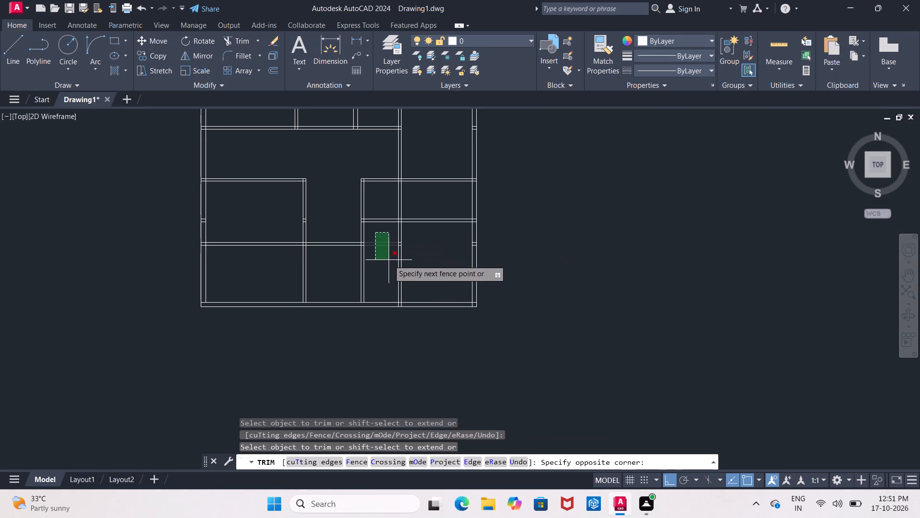
drag(389, 260, 389, 260)
drag(247, 224, 265, 264)
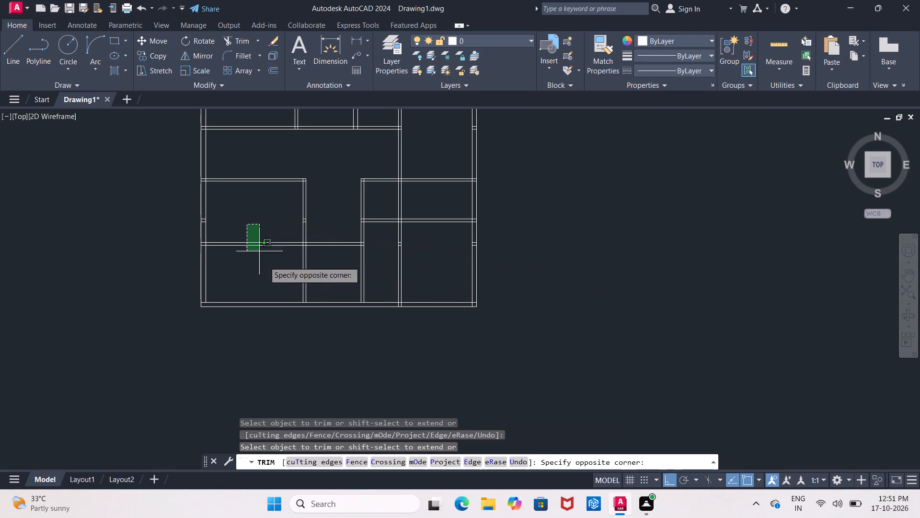
drag(265, 264, 267, 267)
click(268, 268)
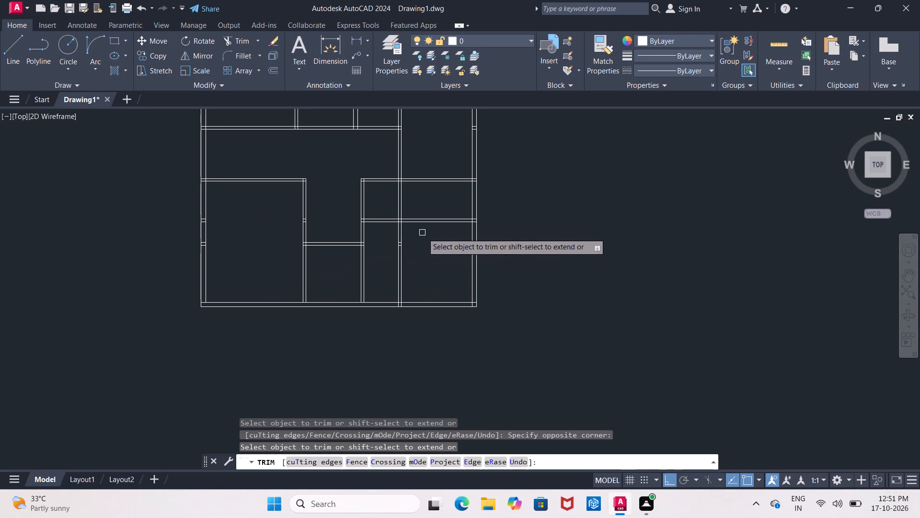
middle_drag(423, 233, 399, 272)
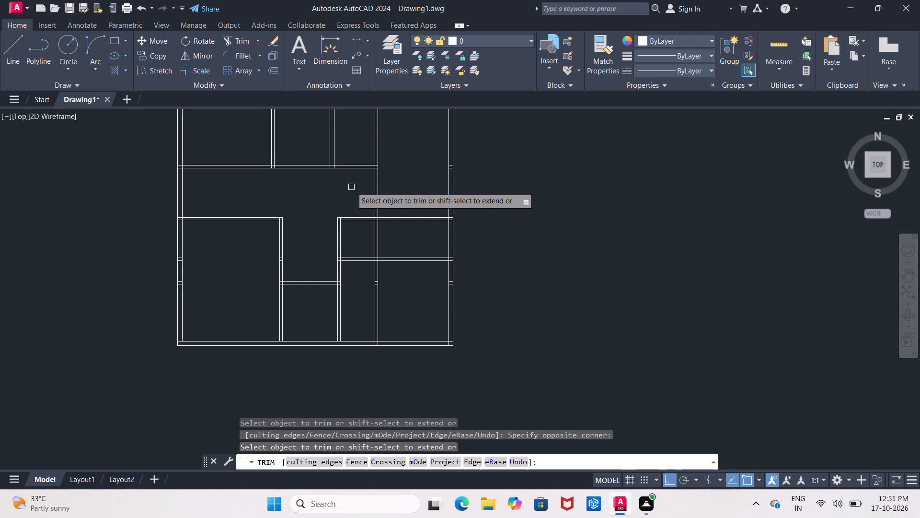
scroll(397, 178, down, 1)
middle_drag(400, 205, 395, 224)
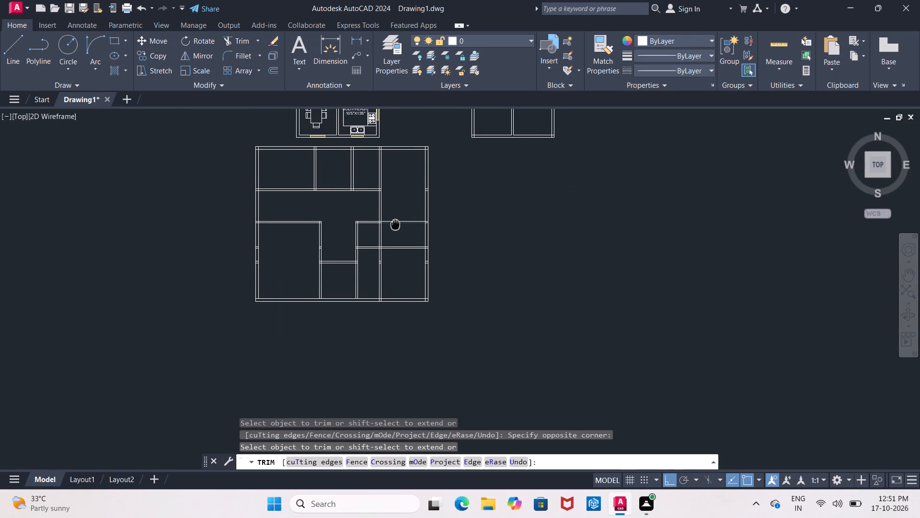
middle_drag(395, 224, 397, 225)
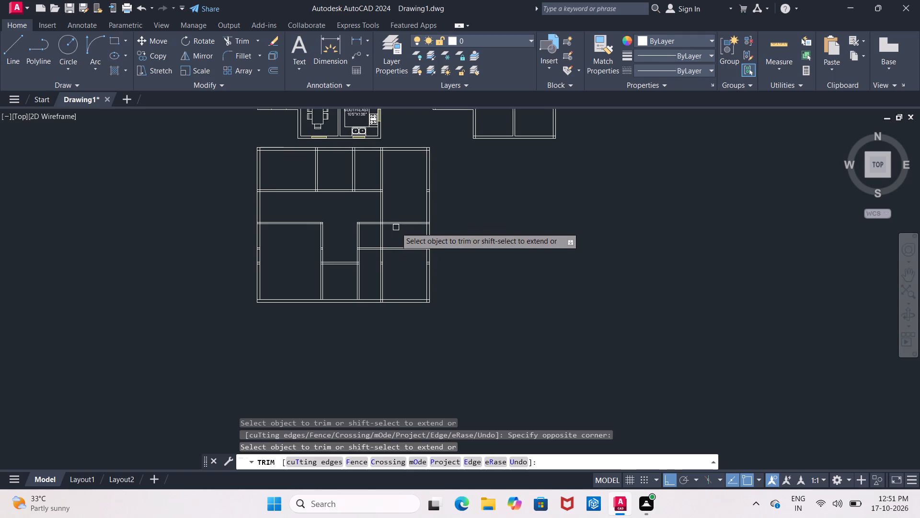
key(Escape)
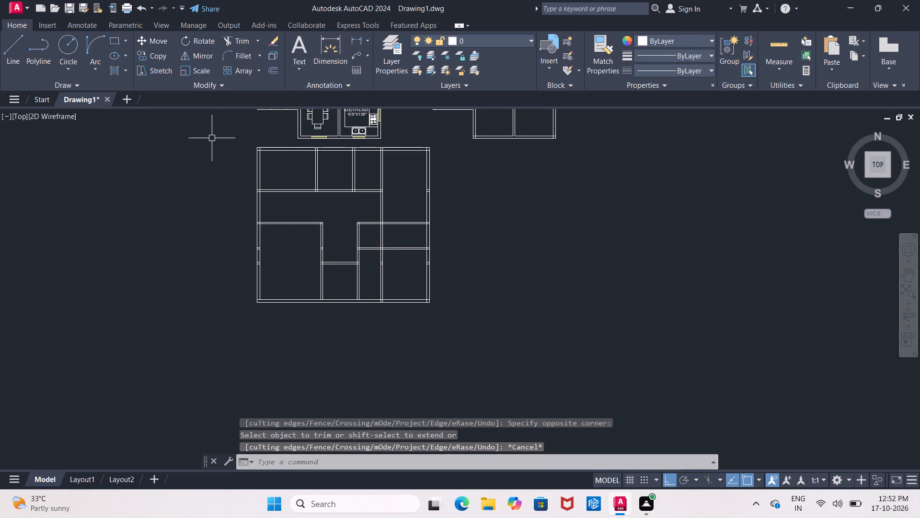
Copy the whole reworked wall plan about 59'-1" to the east.
drag(211, 138, 226, 143)
key(Escape)
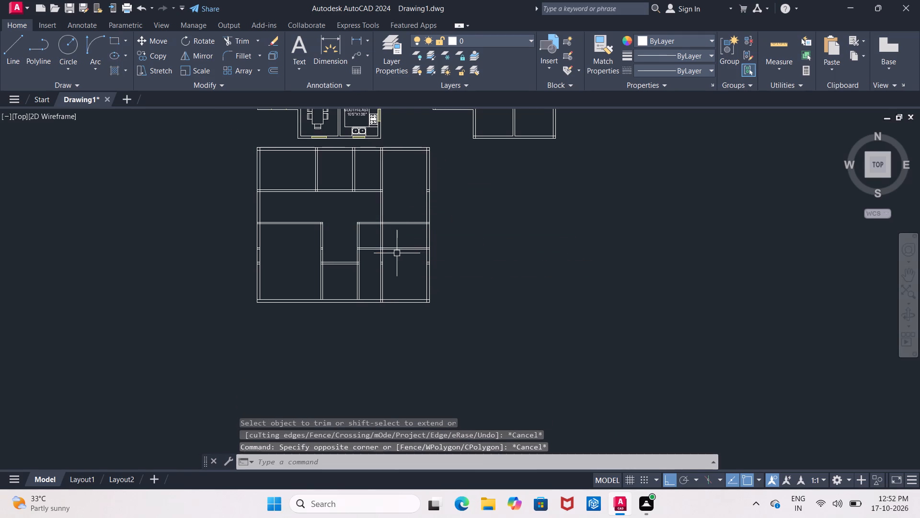
scroll(279, 173, up, 1)
click(231, 130)
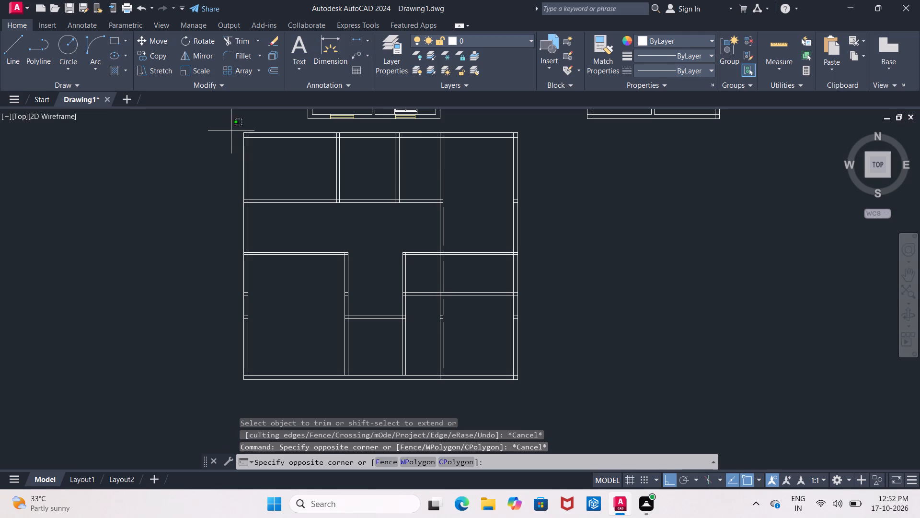
click(546, 385)
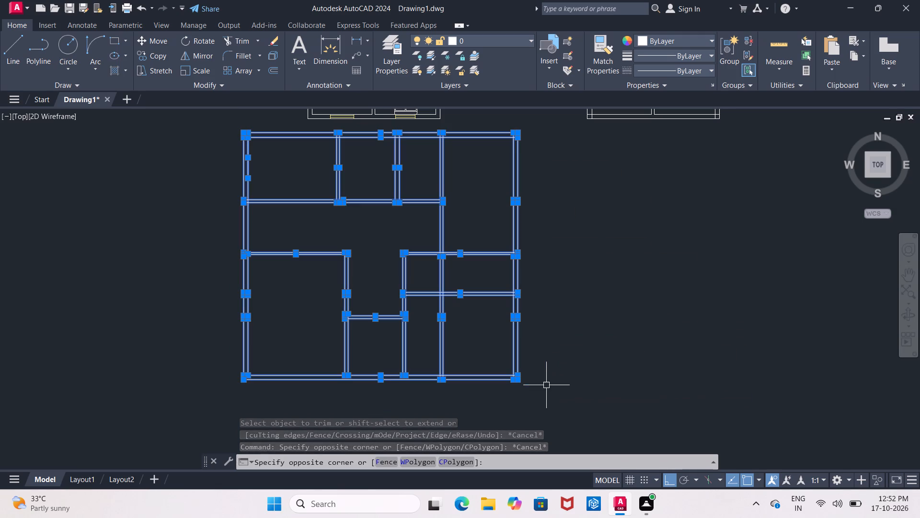
click(156, 57)
click(369, 257)
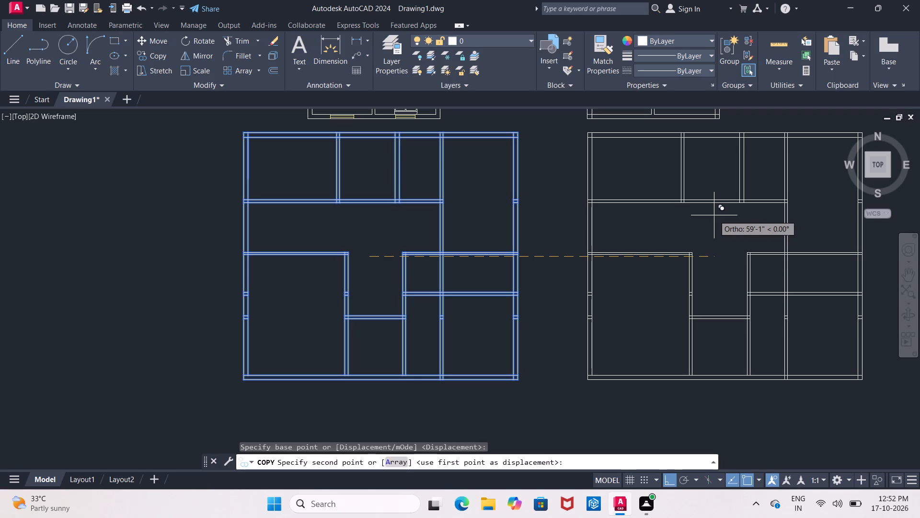
click(714, 215)
scroll(714, 215, down, 2)
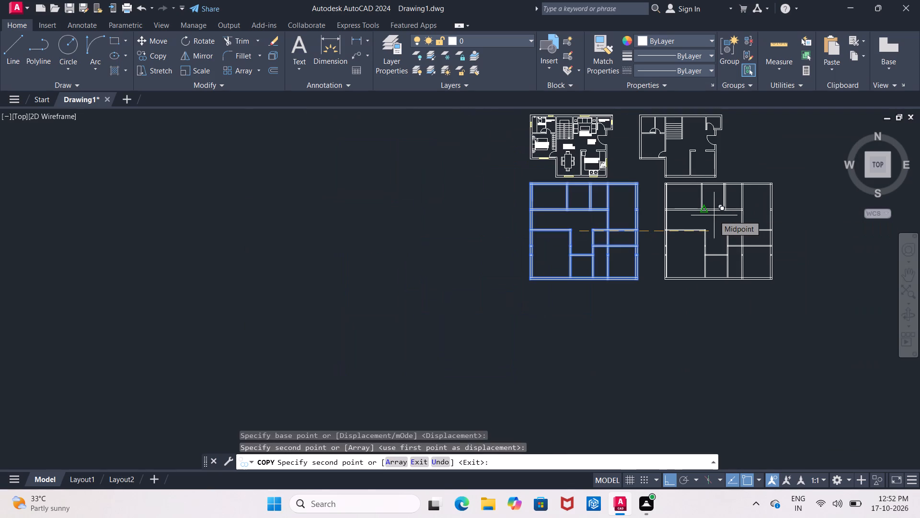
key(Escape)
Scale the original western wall plan down about its southwest corner to a little under three-quarters of its size.
scroll(662, 216, up, 2)
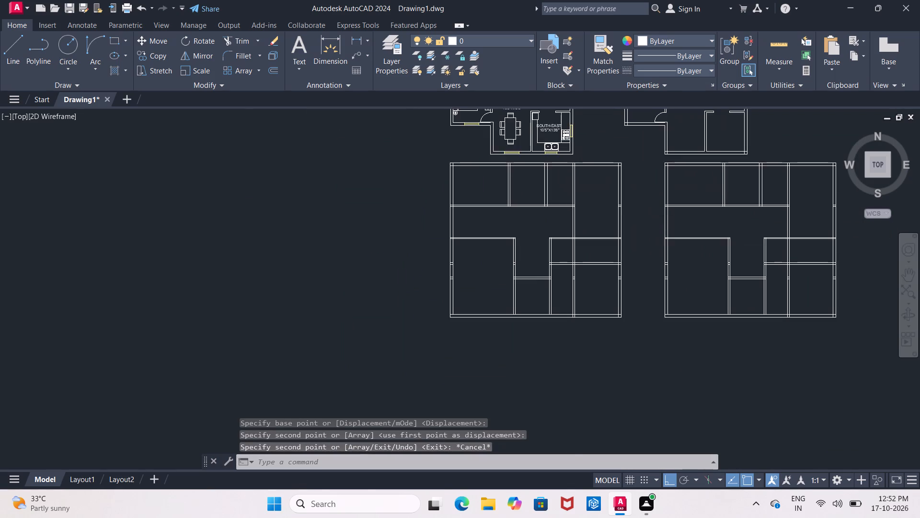
scroll(649, 213, up, 1)
middle_drag(649, 213, 553, 220)
scroll(553, 220, down, 2)
click(321, 162)
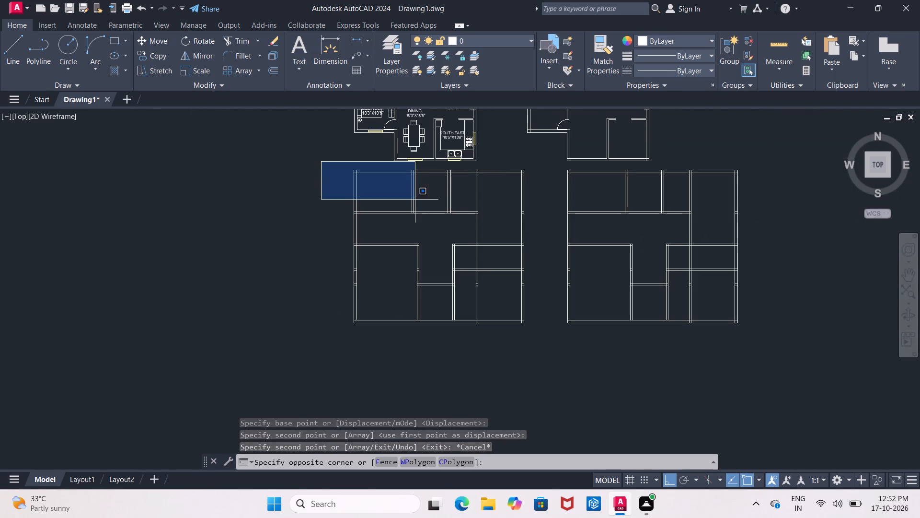
click(540, 345)
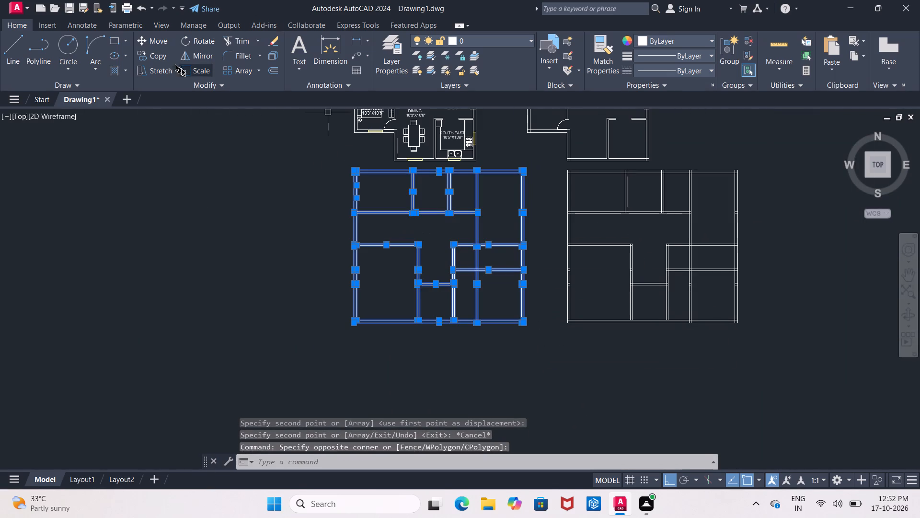
click(185, 69)
middle_drag(273, 130, 192, 128)
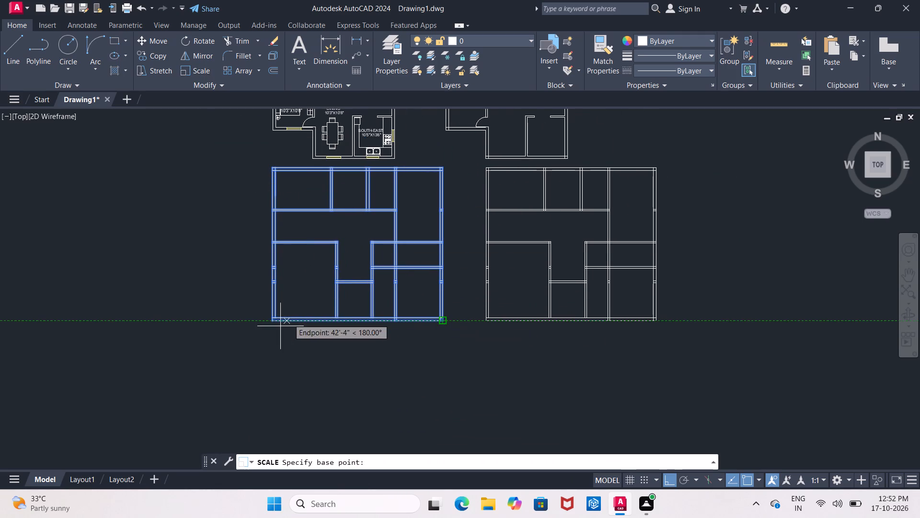
click(269, 319)
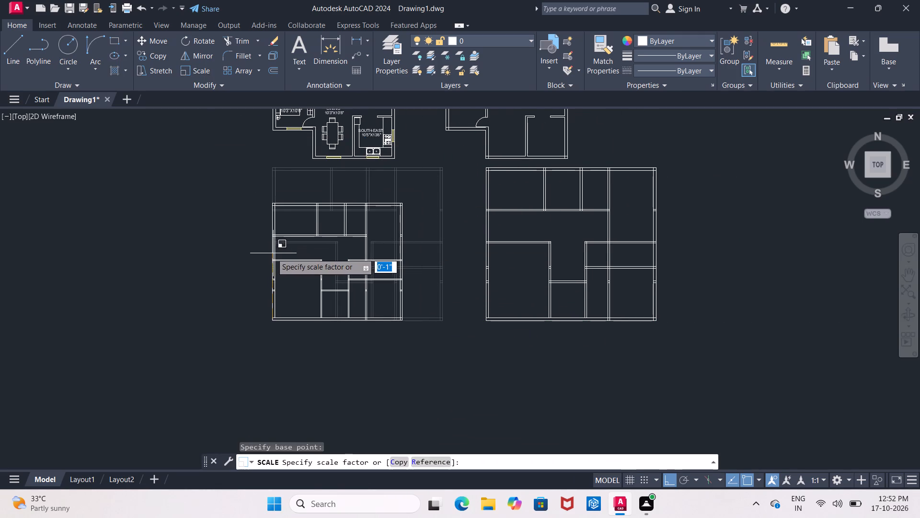
click(245, 257)
Move the scaled western wall plan straight north so that it sits just below the furnished plan.
drag(245, 190, 253, 199)
click(437, 334)
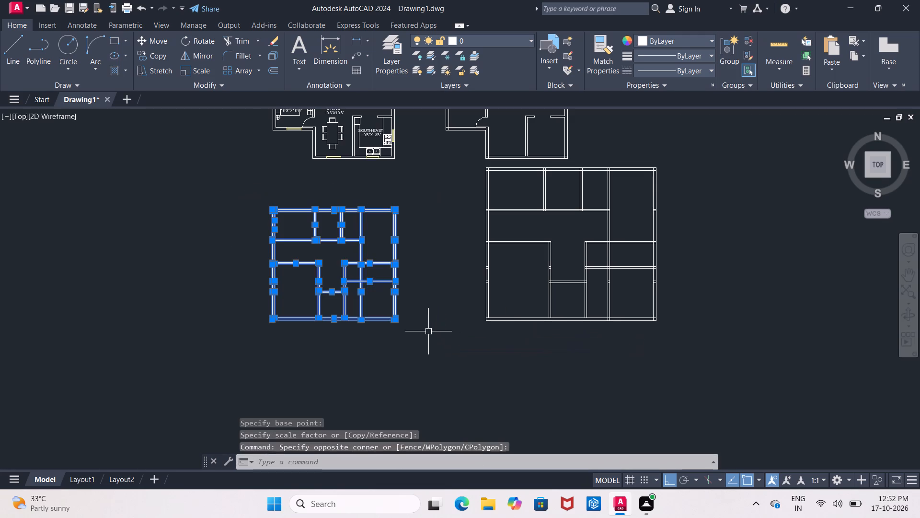
click(144, 43)
scroll(320, 177, up, 1)
middle_drag(320, 177, 261, 165)
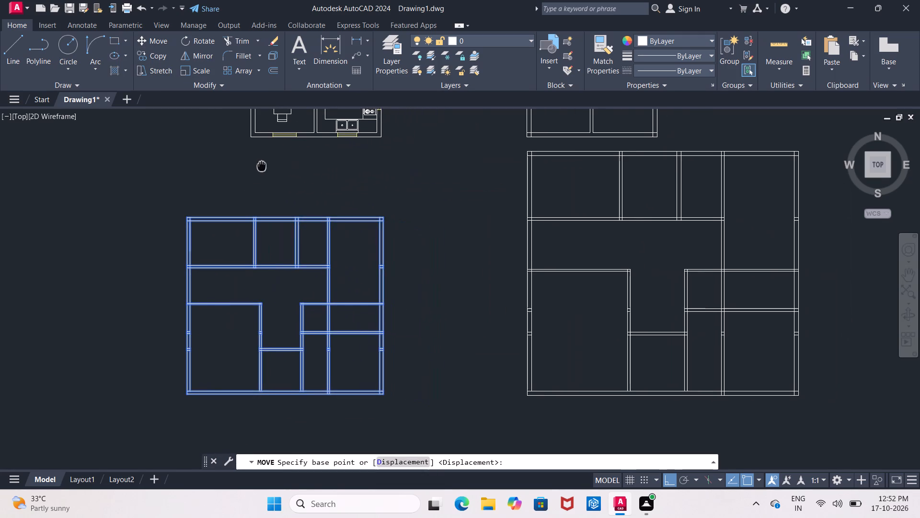
middle_drag(261, 165, 261, 166)
click(281, 214)
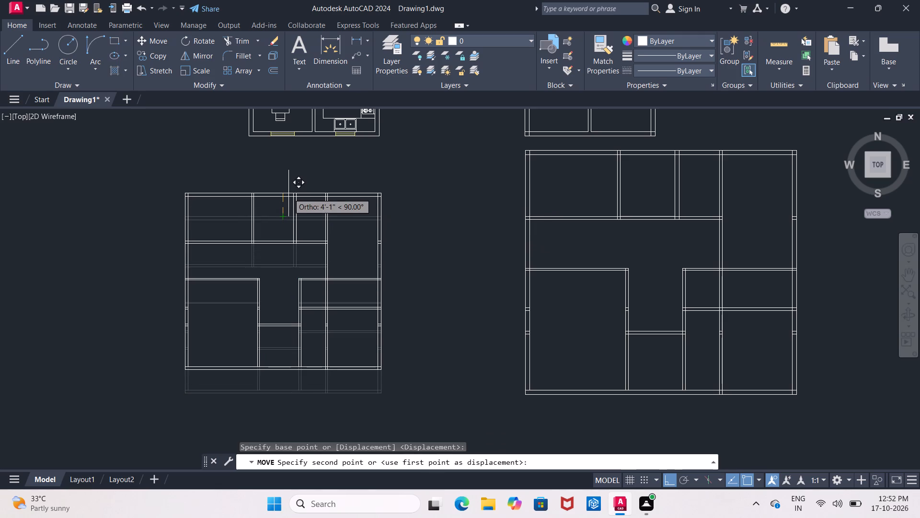
middle_click(288, 193)
scroll(288, 193, down, 4)
scroll(288, 193, up, 1)
middle_drag(288, 193, 273, 240)
scroll(268, 236, up, 1)
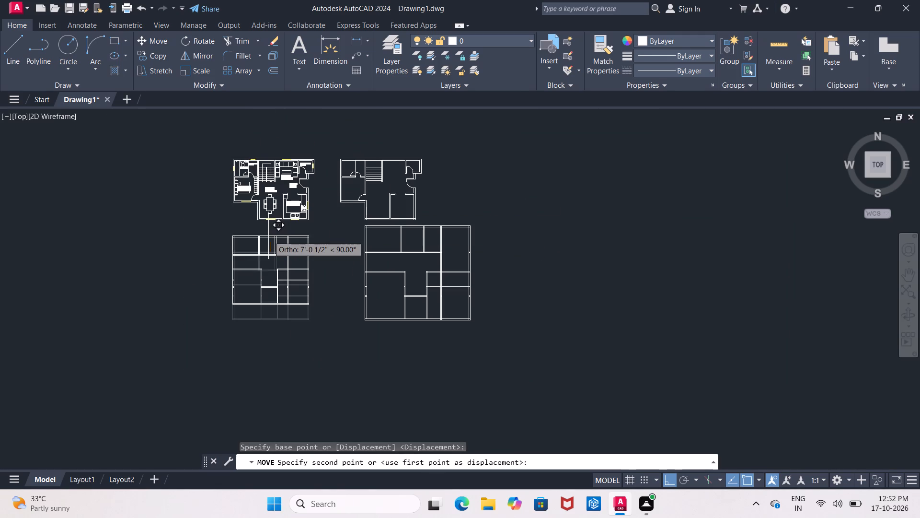
click(268, 231)
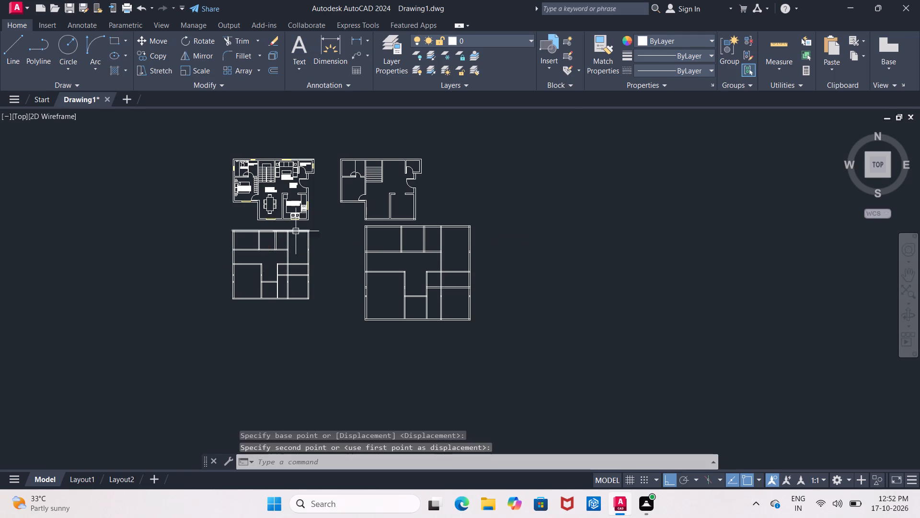
scroll(298, 232, up, 2)
key(Escape)
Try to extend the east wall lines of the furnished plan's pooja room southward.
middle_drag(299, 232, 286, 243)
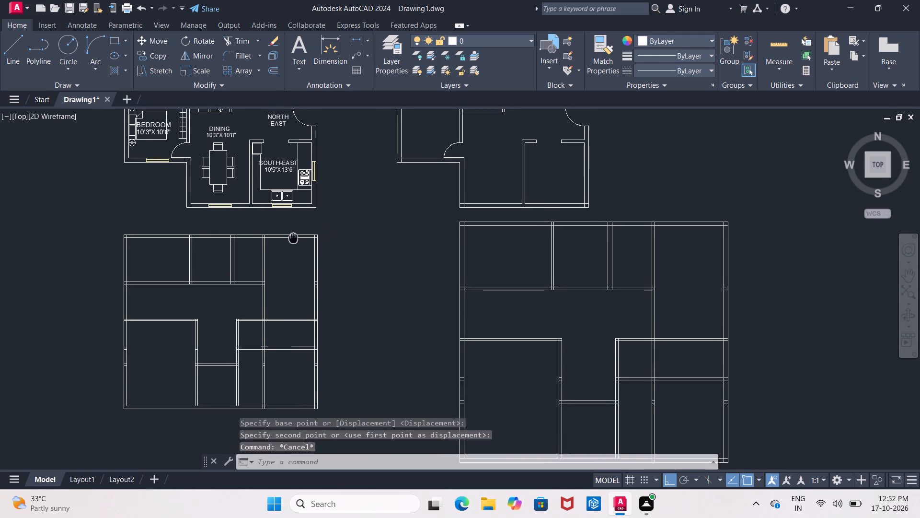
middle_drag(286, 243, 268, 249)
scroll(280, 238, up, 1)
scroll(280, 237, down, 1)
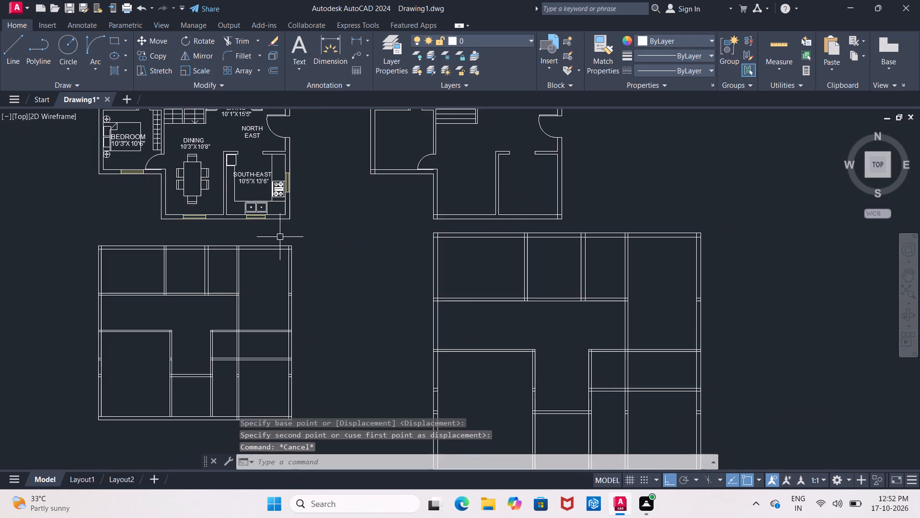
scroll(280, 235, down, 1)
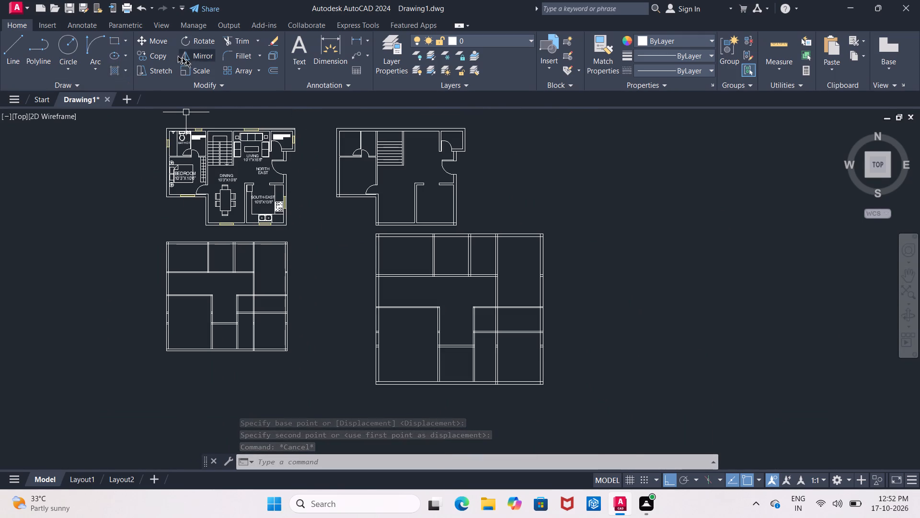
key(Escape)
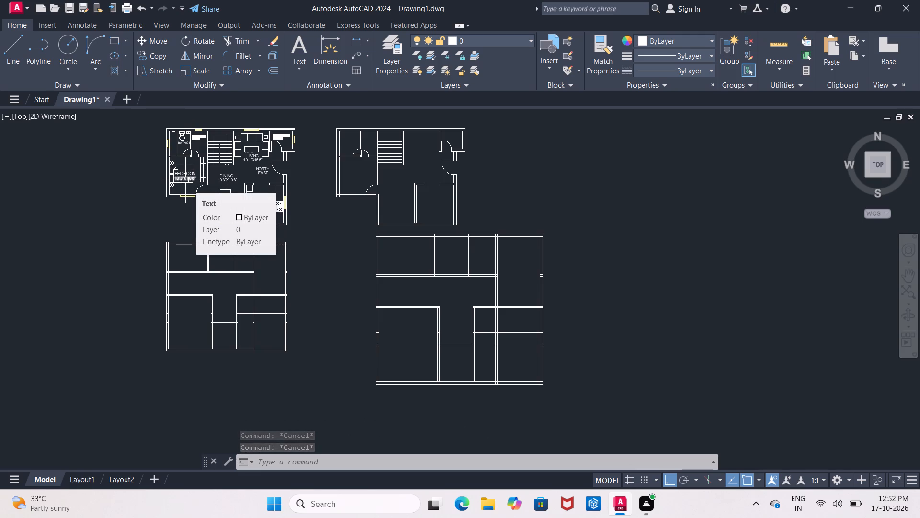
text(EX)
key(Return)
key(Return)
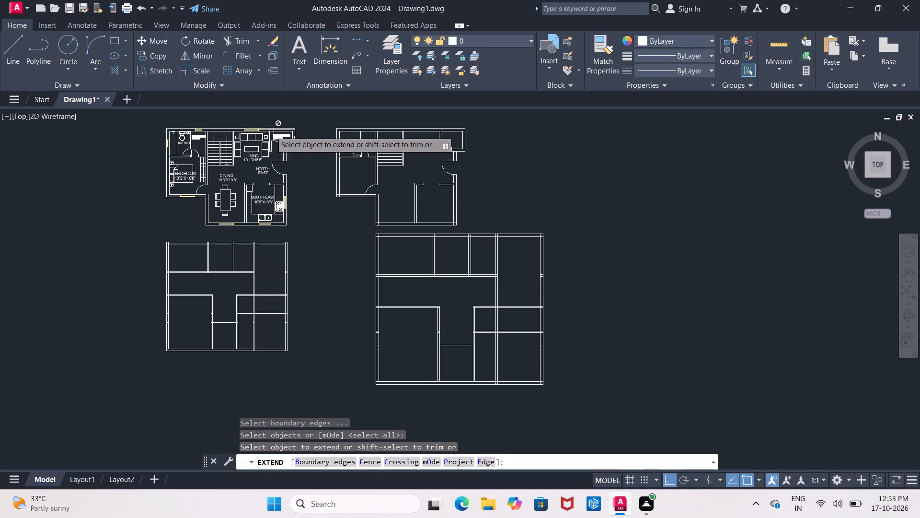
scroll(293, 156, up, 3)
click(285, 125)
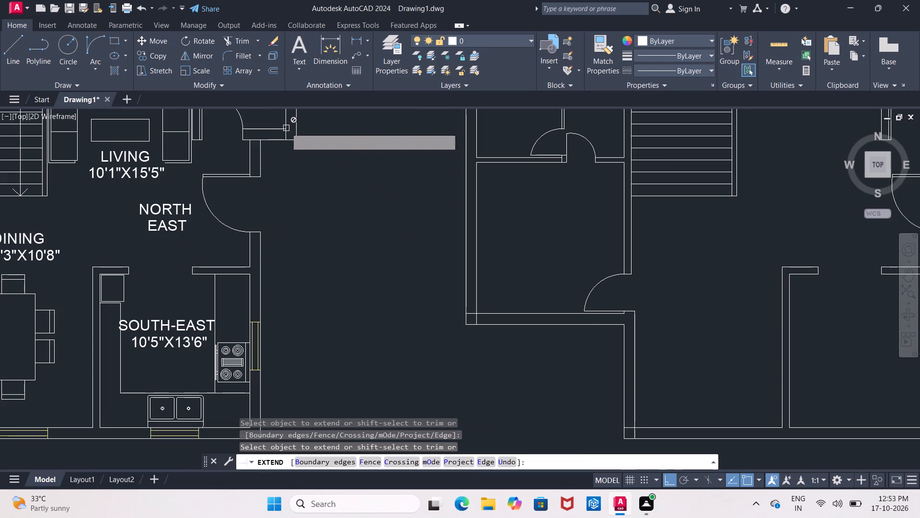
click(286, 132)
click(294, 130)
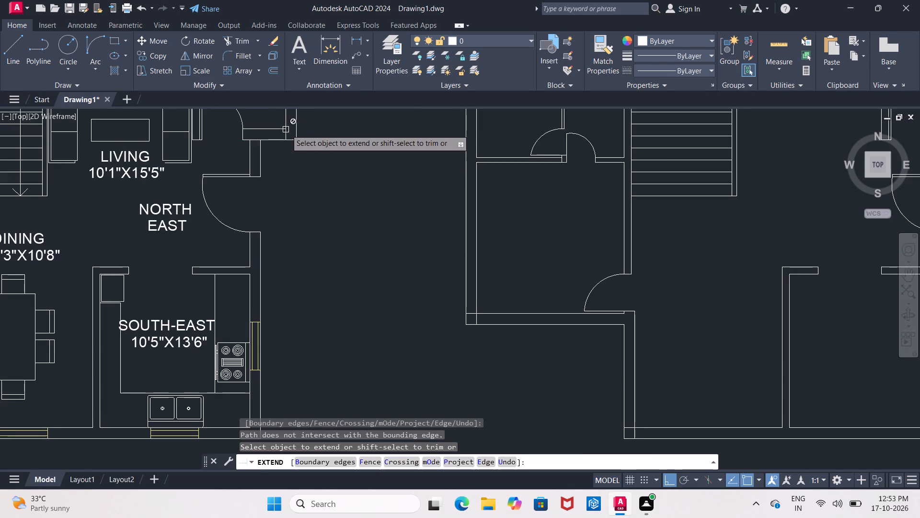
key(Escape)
Stretch the inner and outer east wall lines of the pooja room straight south, past the lower wall plans.
click(286, 129)
click(287, 142)
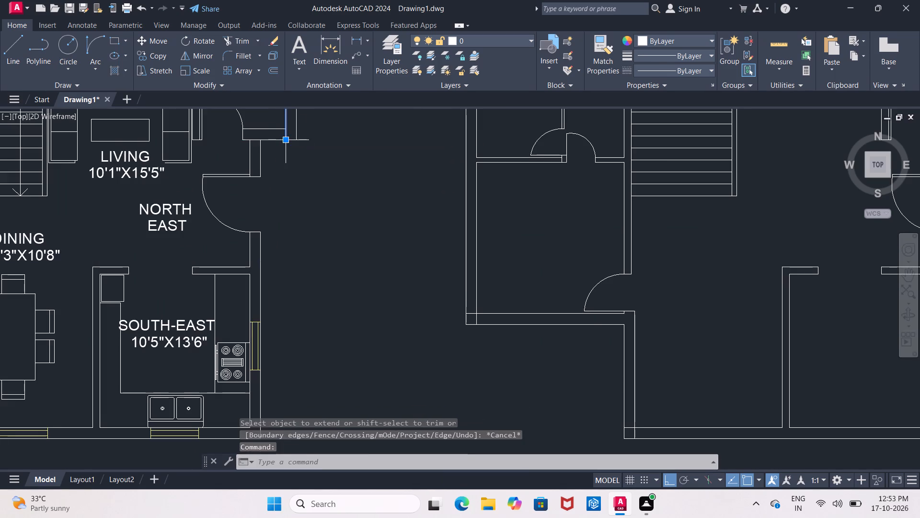
middle_drag(316, 227, 305, 238)
scroll(313, 224, down, 5)
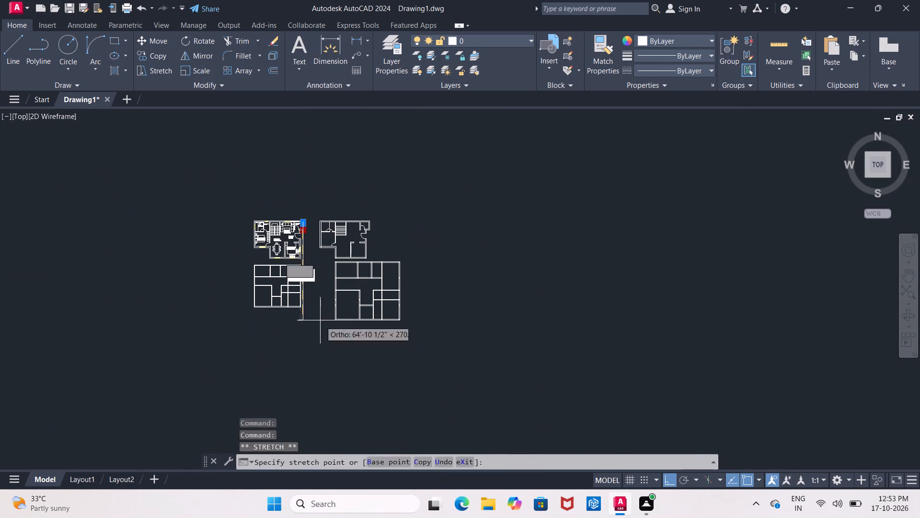
click(321, 337)
key(Escape)
scroll(317, 276, up, 3)
scroll(273, 211, down, 2)
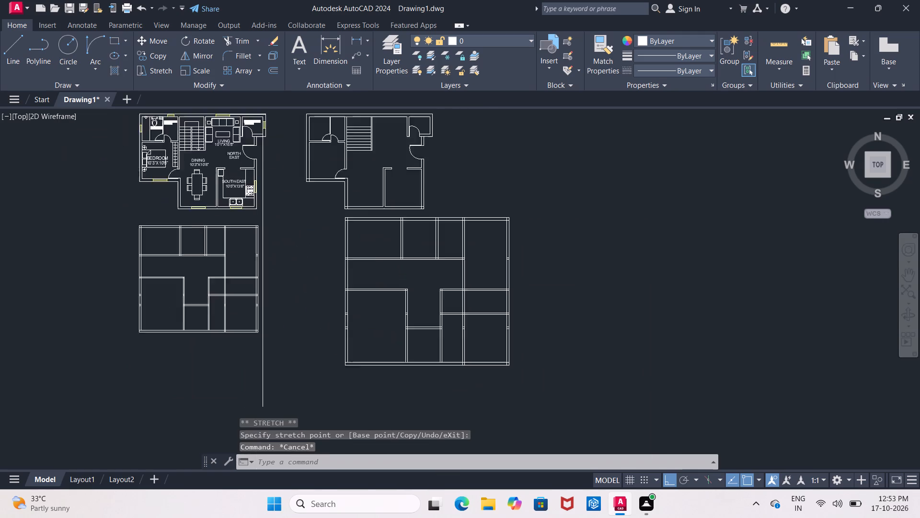
scroll(262, 166, up, 3)
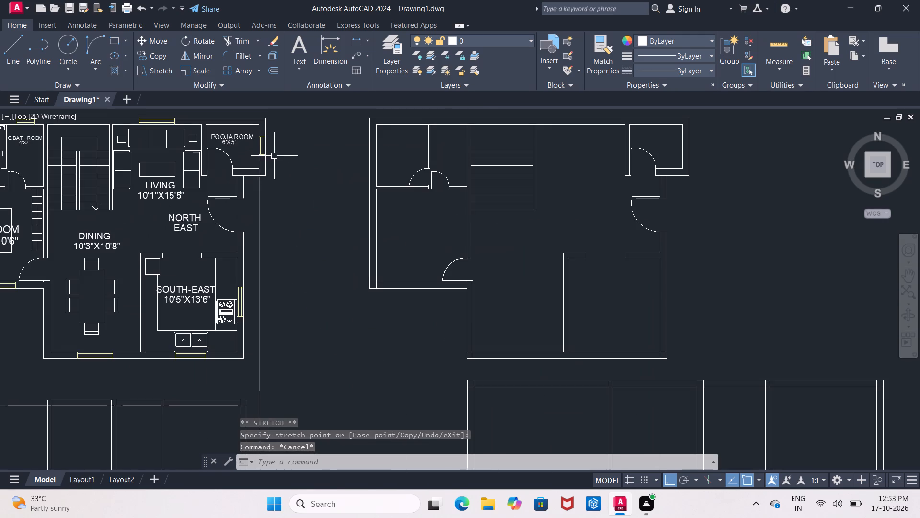
click(265, 165)
click(268, 177)
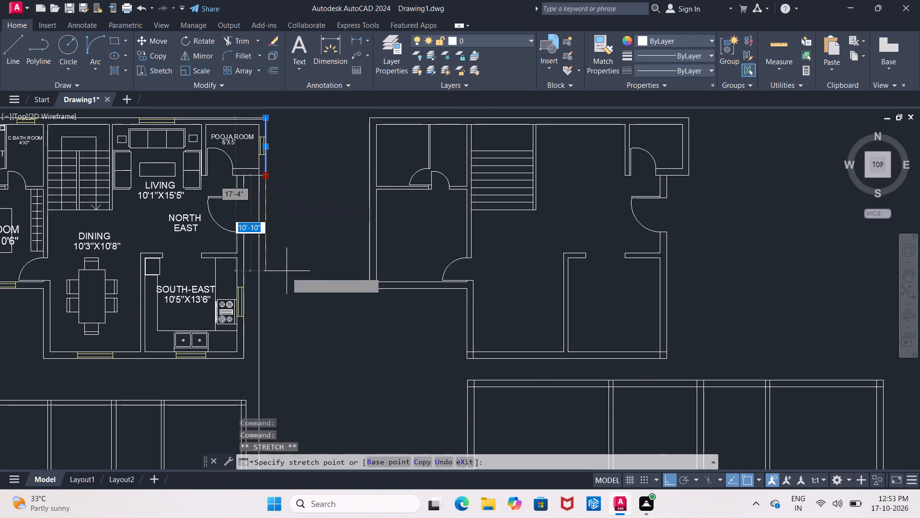
scroll(291, 289, down, 3)
click(302, 421)
key(Escape)
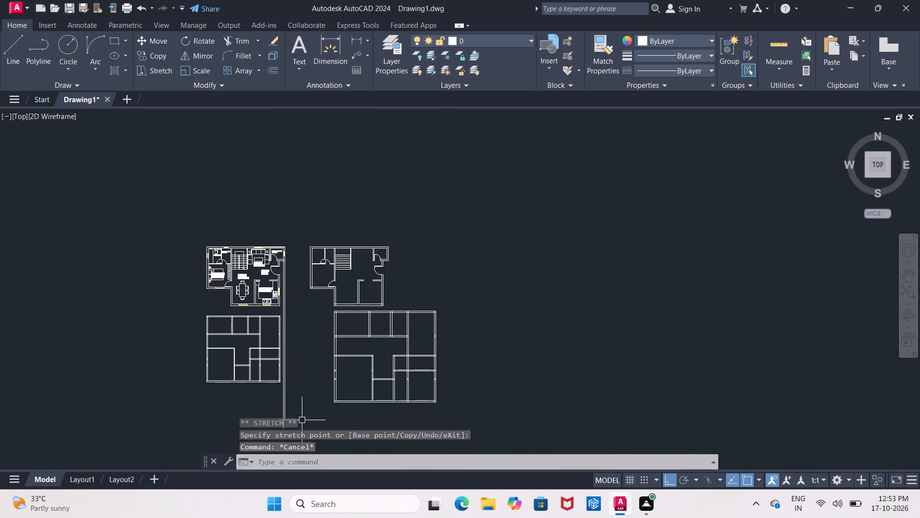
In the scaled western plan, trim both vertical partitions between the two southeastern horizontal partitions, plus the upper one's stretch between those verticals.
scroll(267, 365, up, 2)
middle_drag(282, 363, 261, 316)
scroll(256, 295, up, 1)
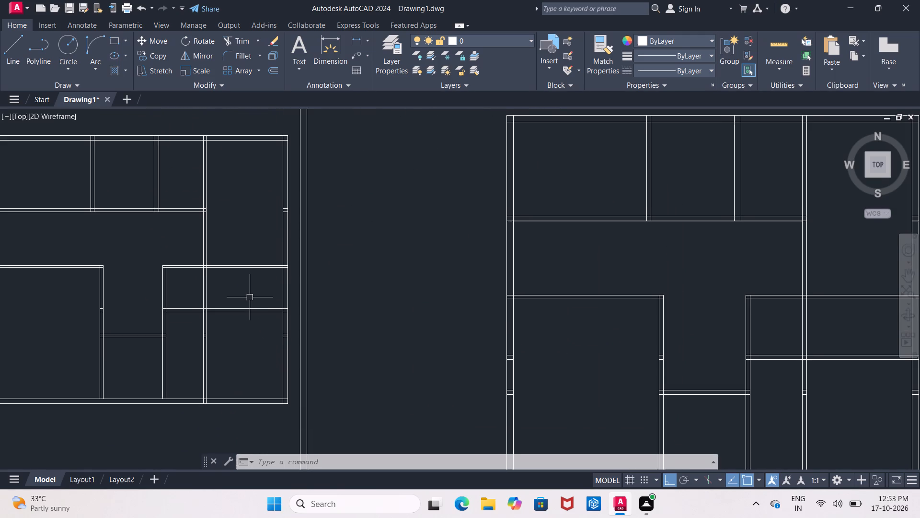
key(Escape)
text(TR)
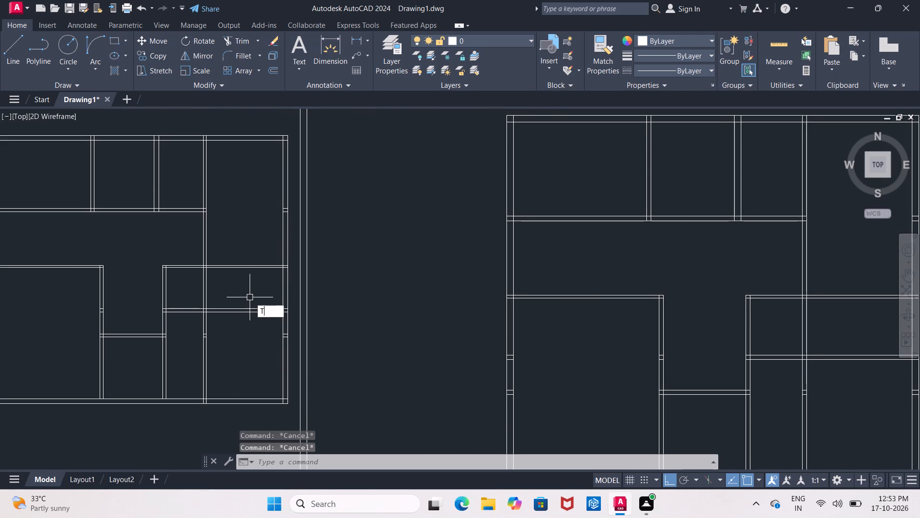
key(Return)
key(Return)
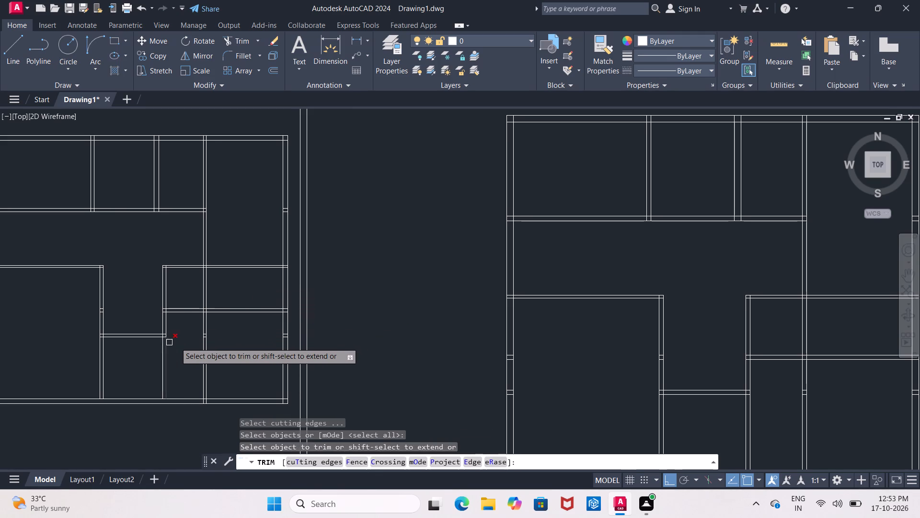
drag(194, 289, 214, 287)
drag(129, 287, 185, 286)
drag(177, 247, 186, 283)
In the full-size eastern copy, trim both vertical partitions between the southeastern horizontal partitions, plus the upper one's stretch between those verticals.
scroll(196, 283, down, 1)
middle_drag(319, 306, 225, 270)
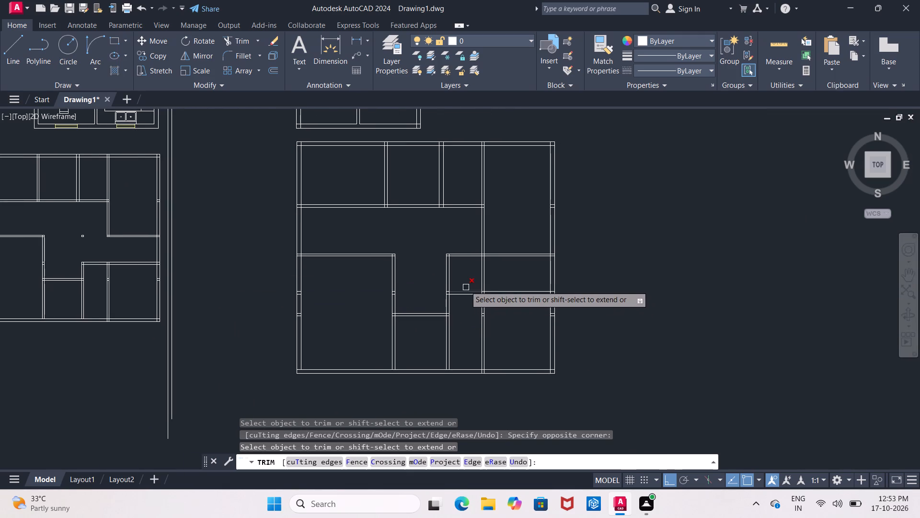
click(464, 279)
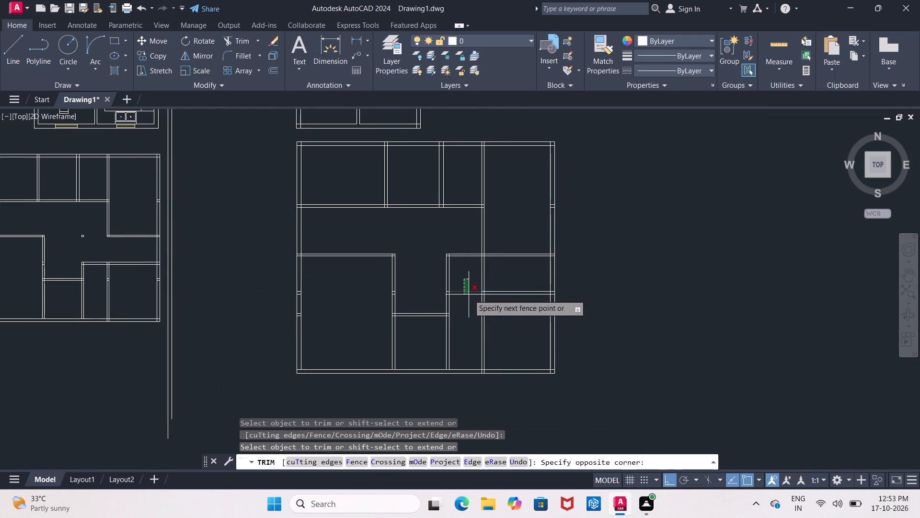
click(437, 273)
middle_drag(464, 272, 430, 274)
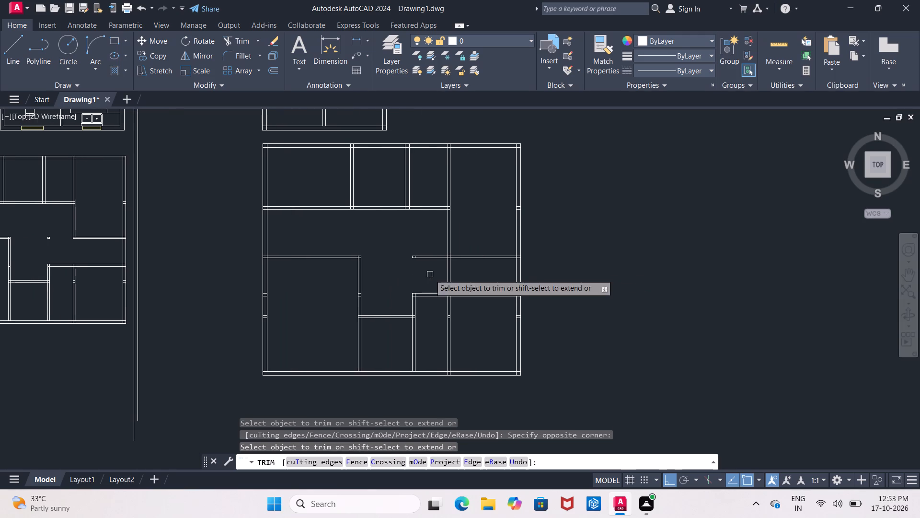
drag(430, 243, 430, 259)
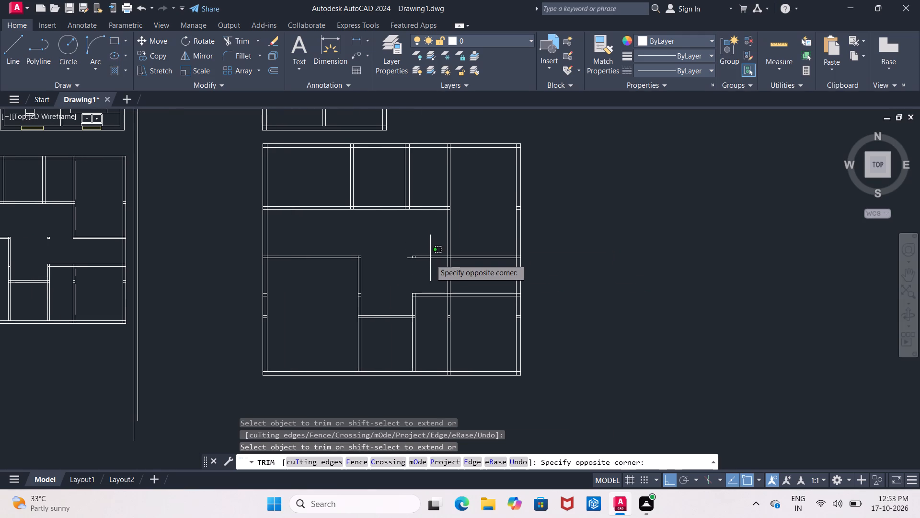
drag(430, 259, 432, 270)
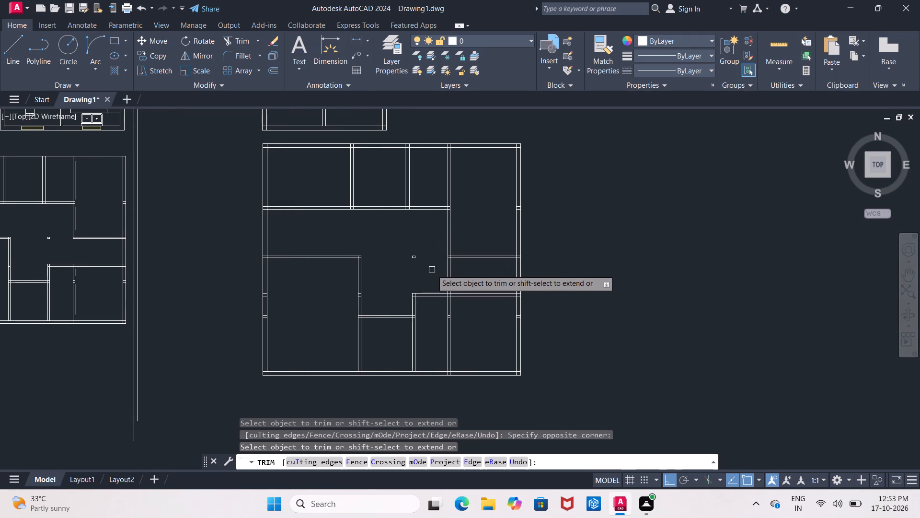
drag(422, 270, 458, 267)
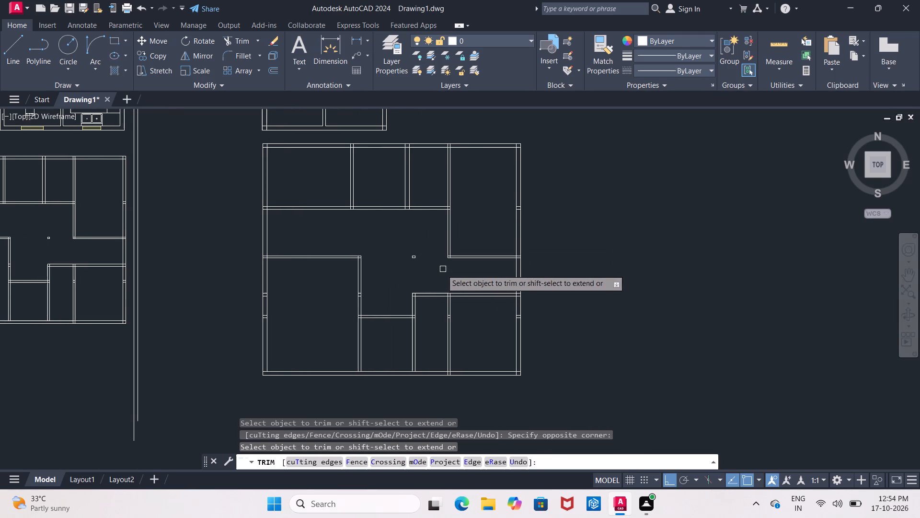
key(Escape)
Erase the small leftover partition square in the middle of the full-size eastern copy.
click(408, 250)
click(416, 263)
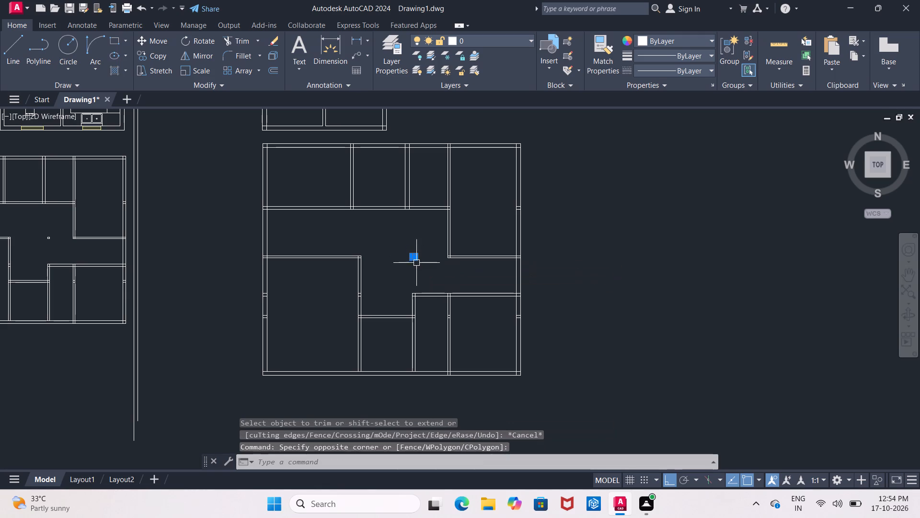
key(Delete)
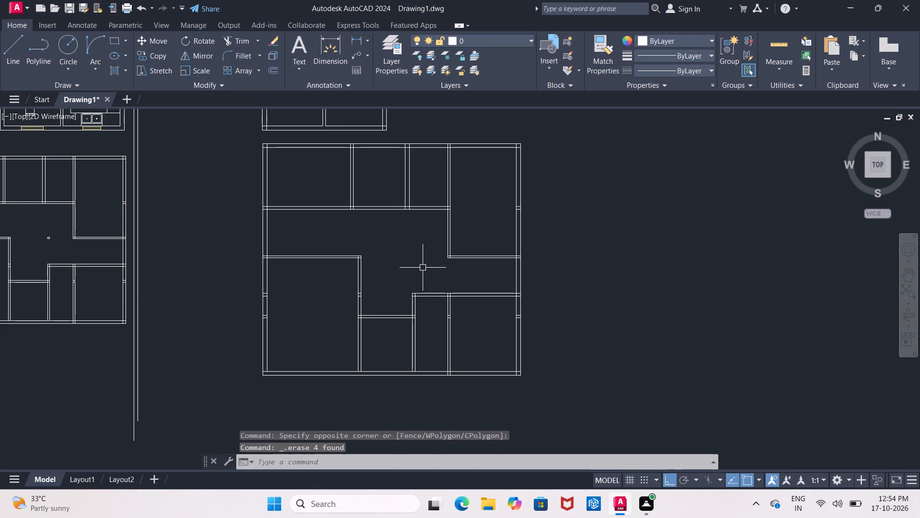
Erase one line of the small leftover partition square in the scaled western plan.
click(48, 236)
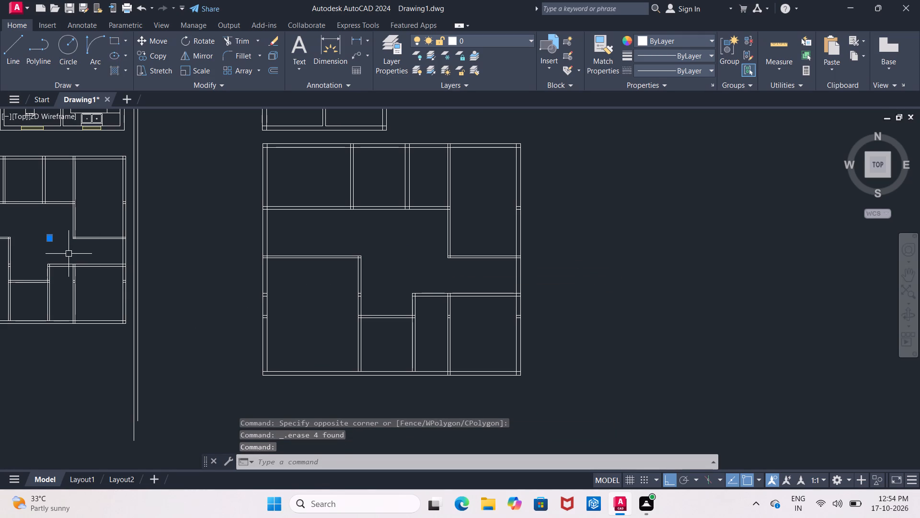
key(Delete)
Erase the entire full-size wall plan copy to the east.
scroll(90, 255, down, 1)
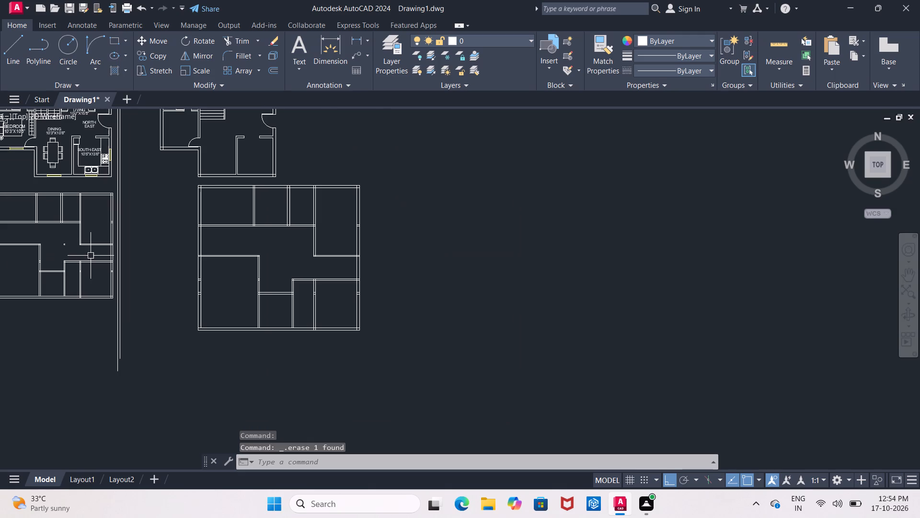
click(182, 180)
click(399, 353)
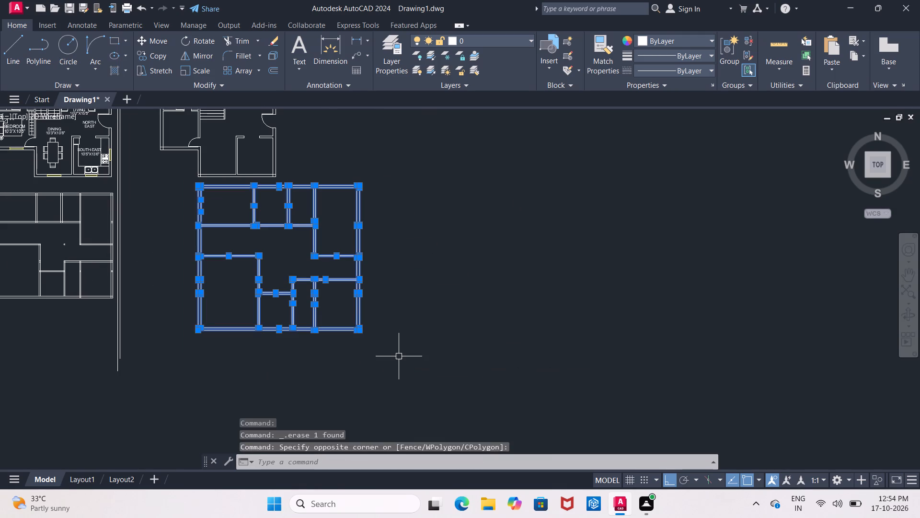
key(Delete)
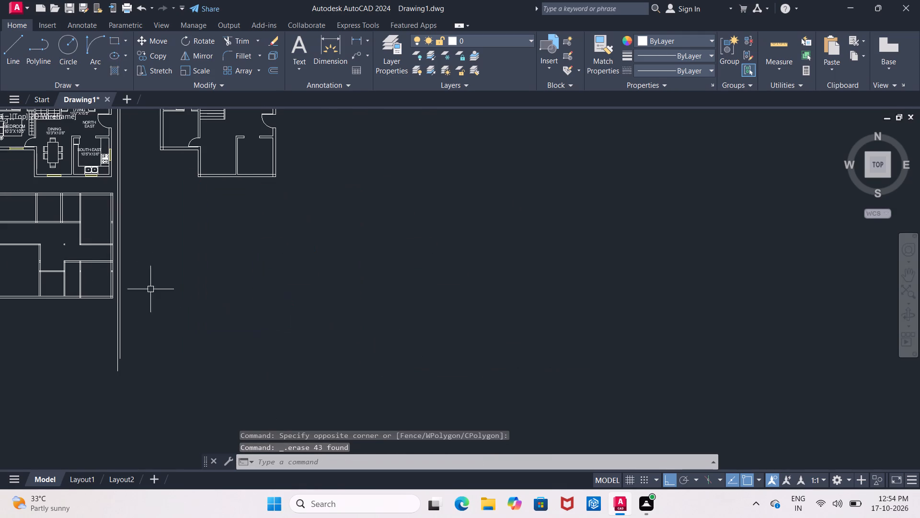
Erase the remaining lines of the small leftover partition square in the scaled western plan.
scroll(67, 247, up, 2)
click(47, 227)
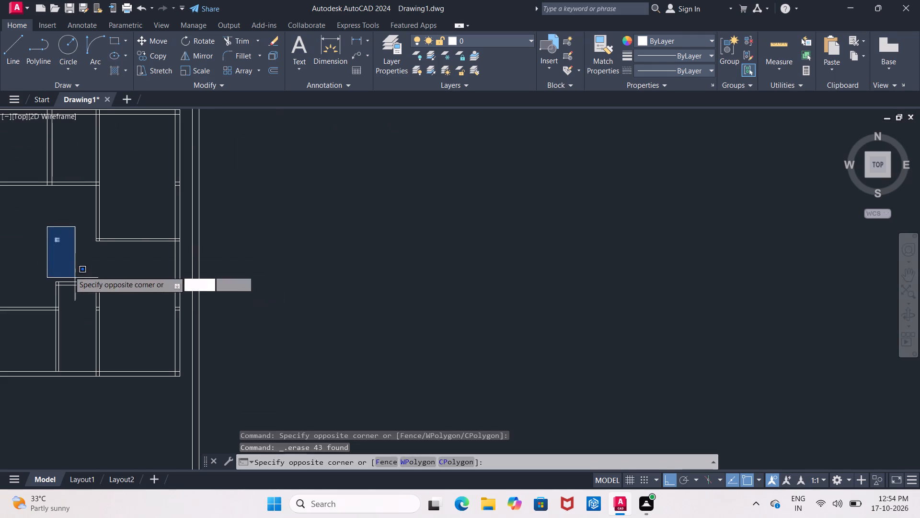
click(65, 263)
key(Delete)
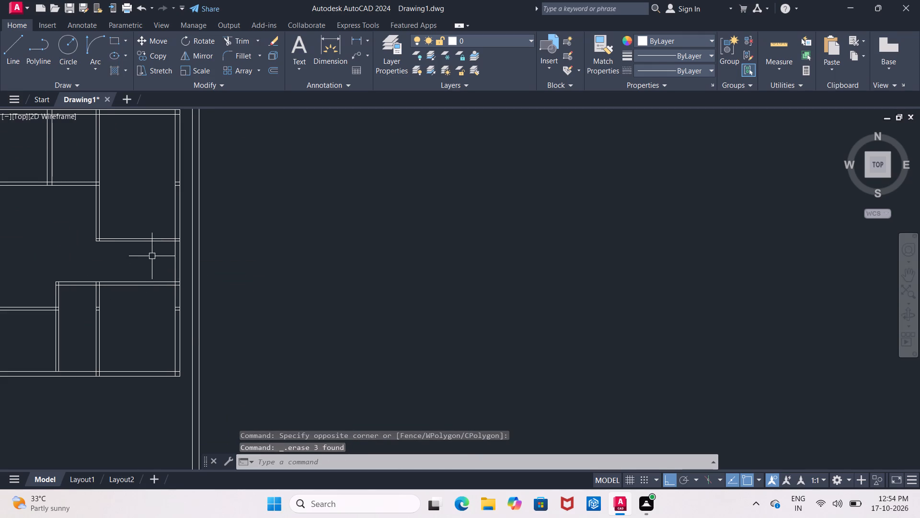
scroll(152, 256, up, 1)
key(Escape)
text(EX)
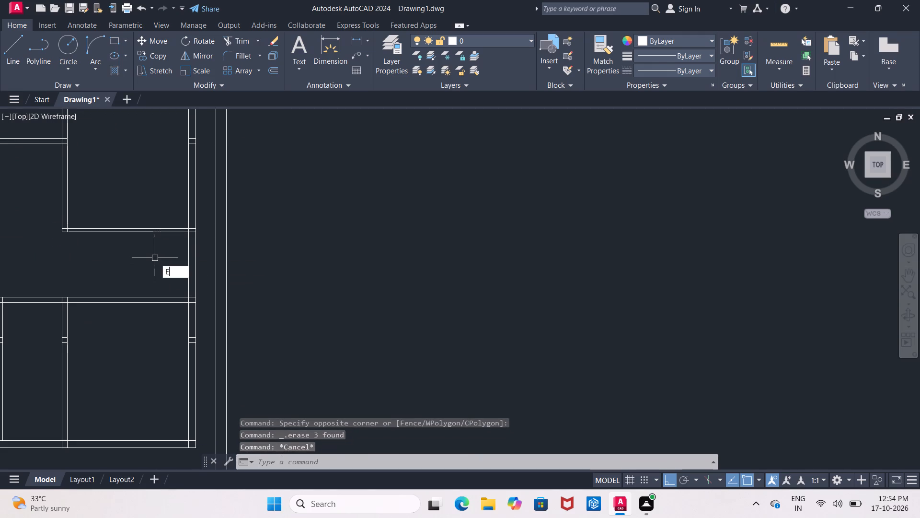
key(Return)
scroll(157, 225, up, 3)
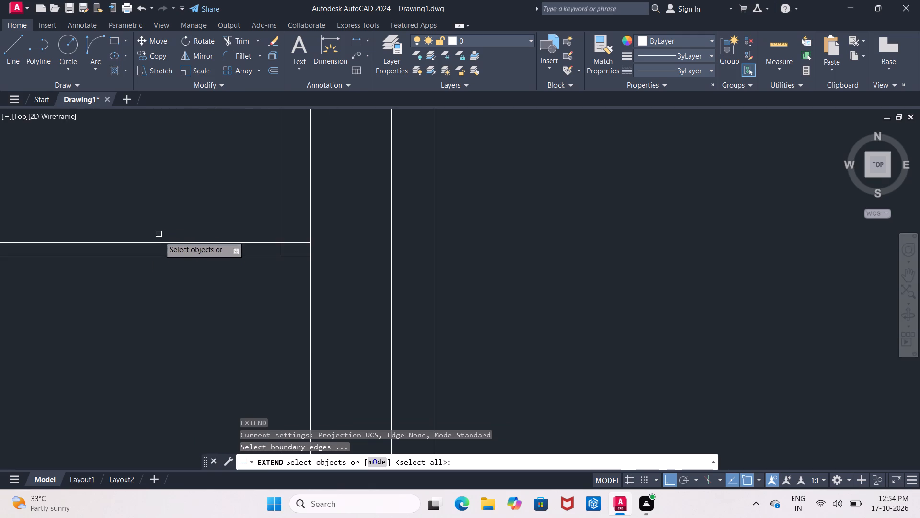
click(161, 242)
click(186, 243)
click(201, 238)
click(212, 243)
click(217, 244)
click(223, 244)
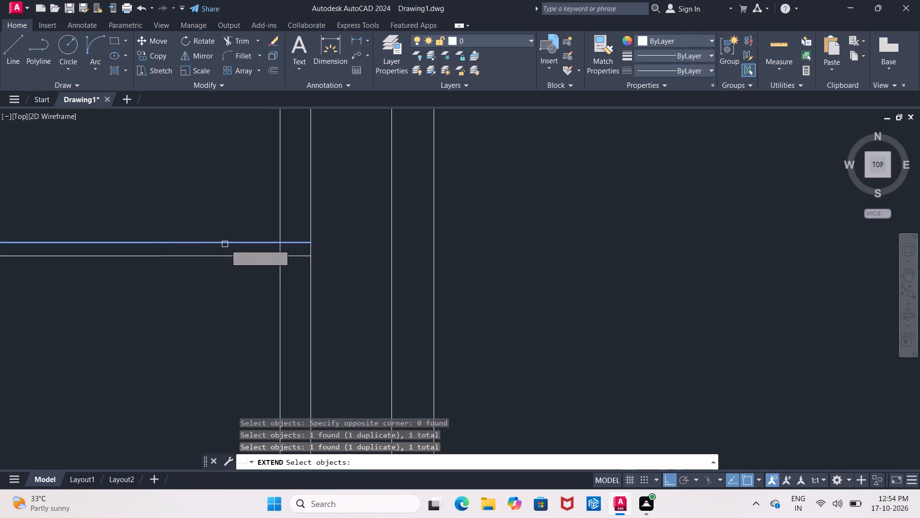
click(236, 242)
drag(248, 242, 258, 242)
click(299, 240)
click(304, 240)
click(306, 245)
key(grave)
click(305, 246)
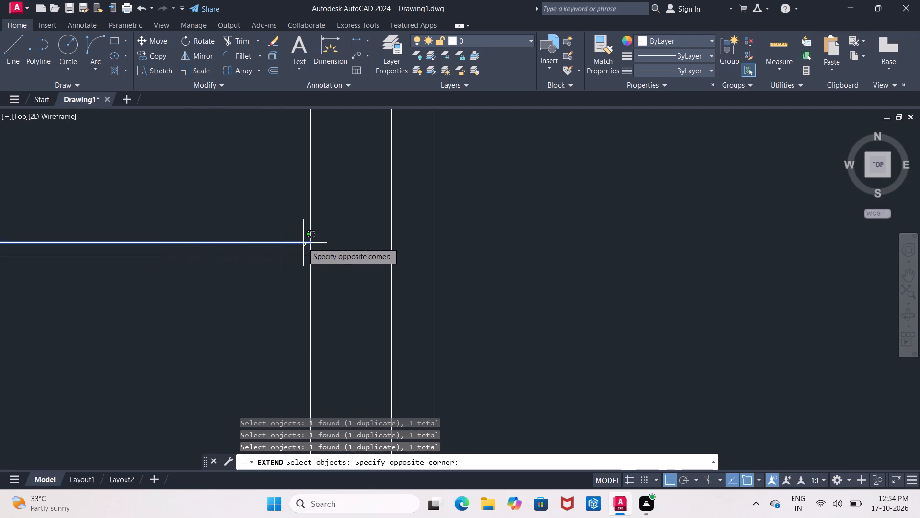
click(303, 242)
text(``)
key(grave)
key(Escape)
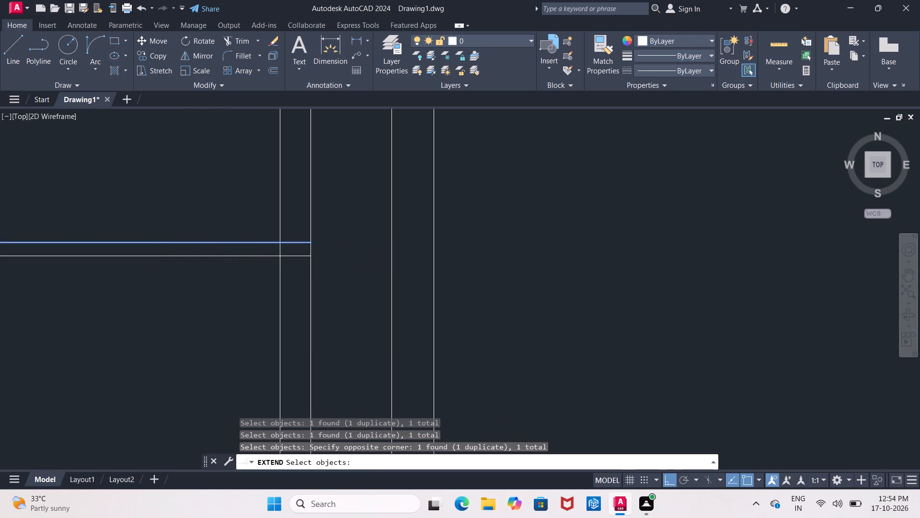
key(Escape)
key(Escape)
Stretch both lines of the horizontal partition bounding the eastern opening eastward past the two extended east wall lines.
click(303, 240)
scroll(310, 235, down, 4)
scroll(318, 240, up, 2)
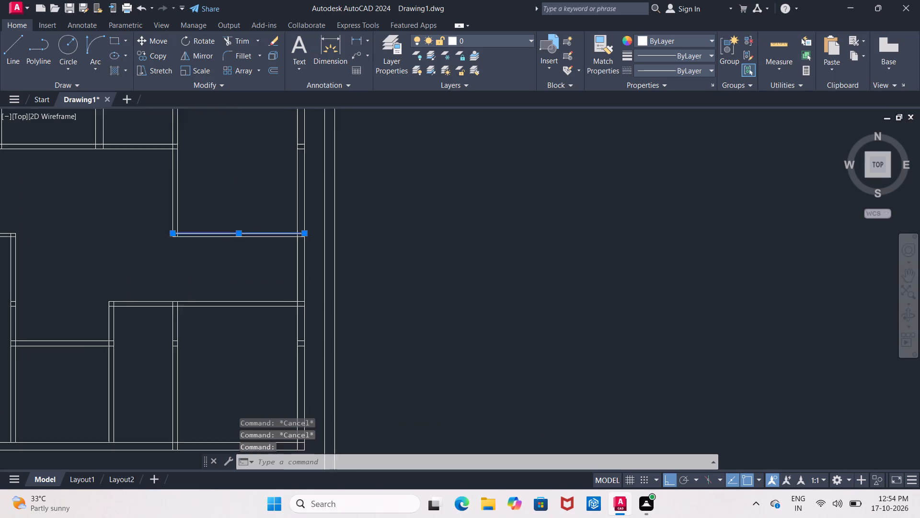
click(297, 230)
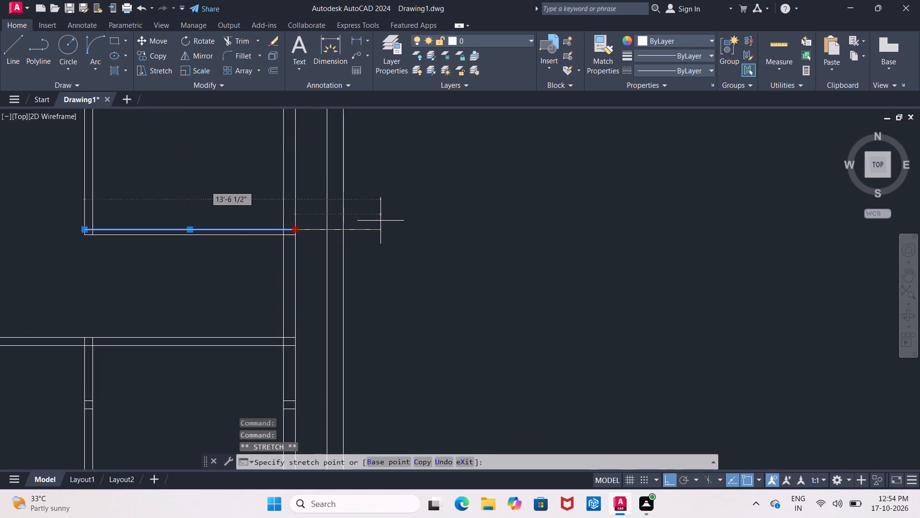
click(380, 221)
key(Escape)
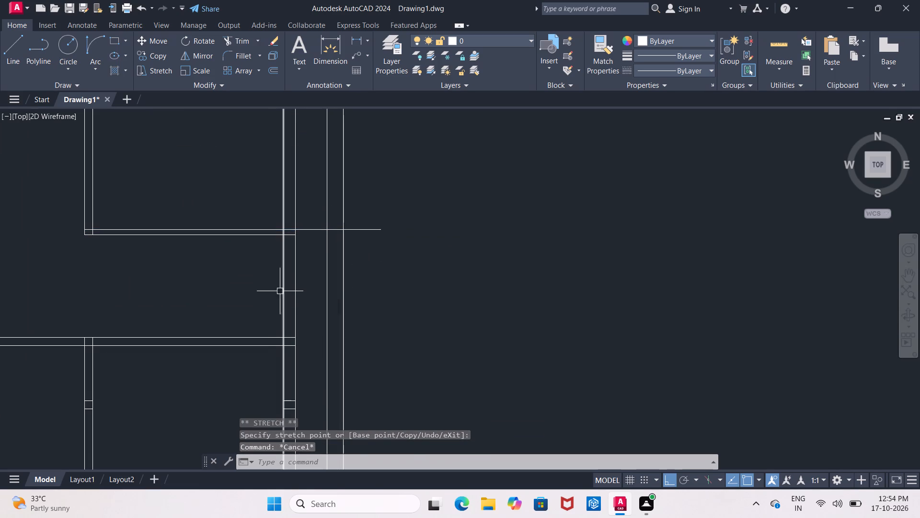
click(236, 237)
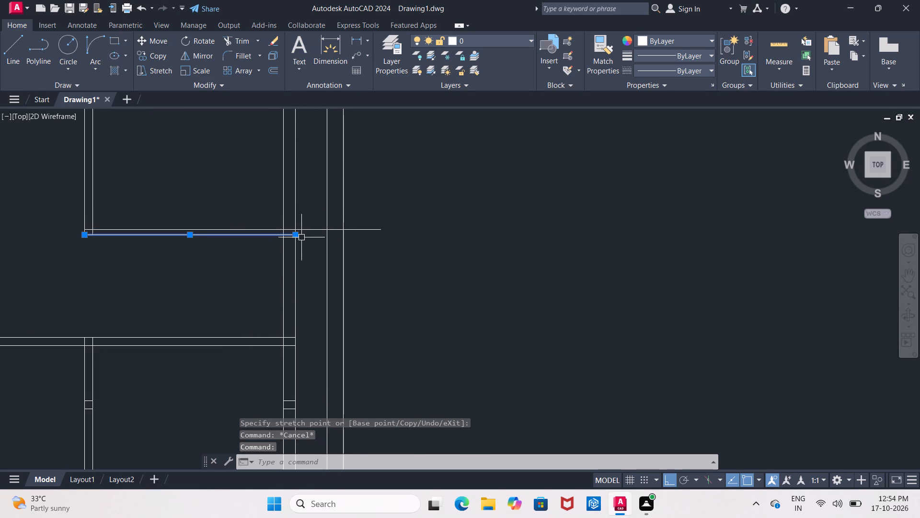
click(295, 237)
click(405, 233)
key(Escape)
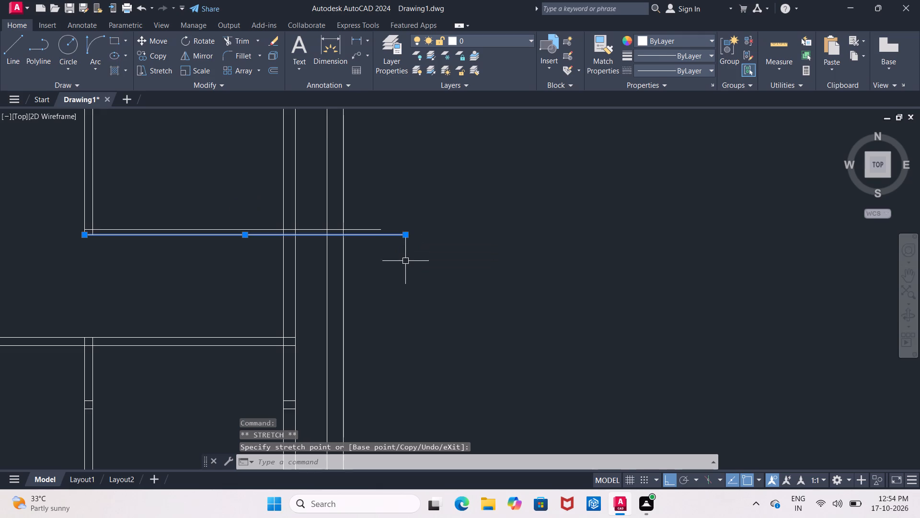
Stretch both lines of the plan's south outer wall eastward past the two extended east wall lines.
scroll(404, 263, down, 2)
middle_drag(404, 263, 362, 196)
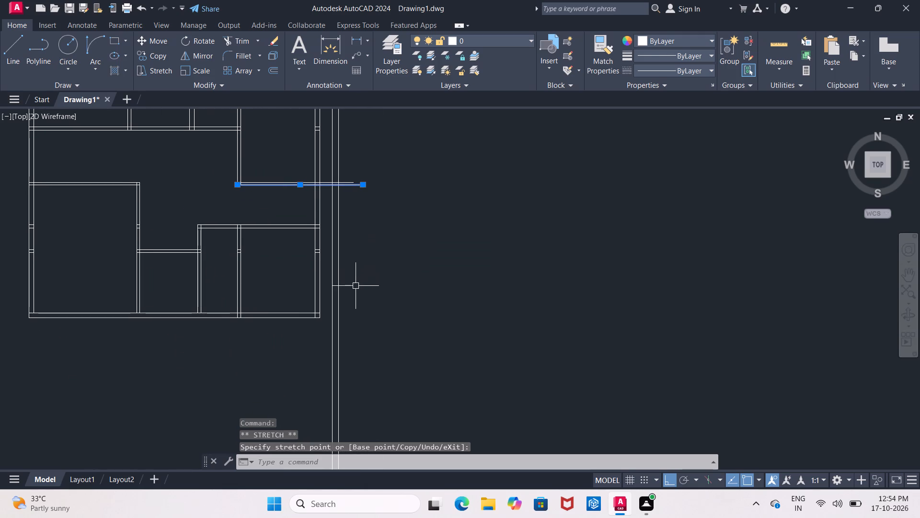
scroll(340, 303, up, 4)
middle_drag(324, 312, 283, 233)
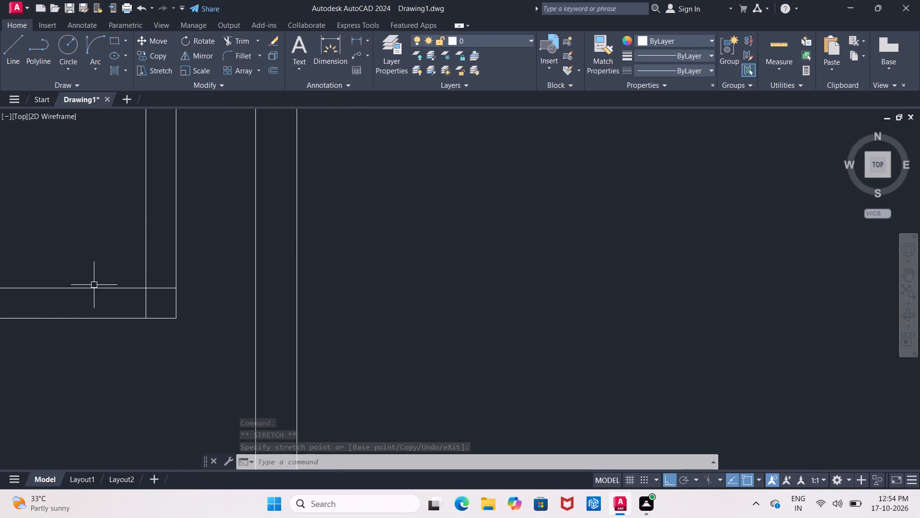
click(94, 285)
click(96, 294)
click(98, 290)
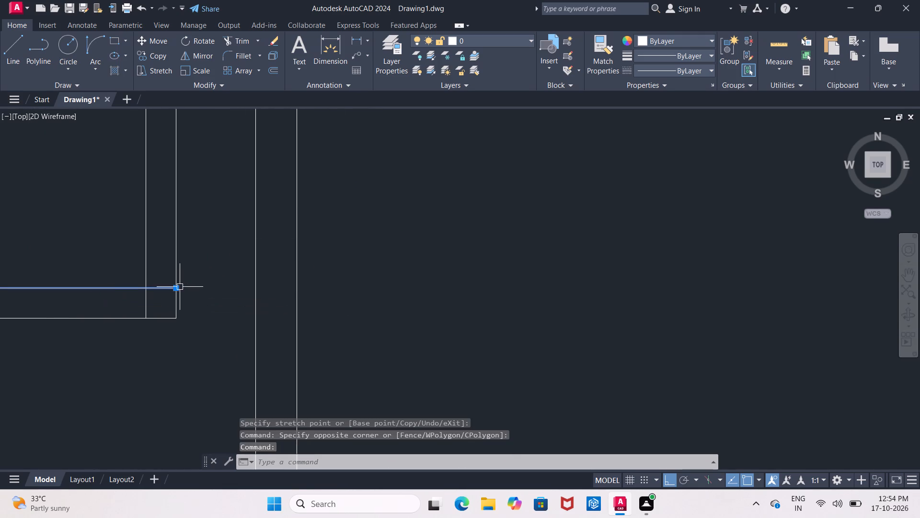
click(175, 288)
click(558, 257)
key(Escape)
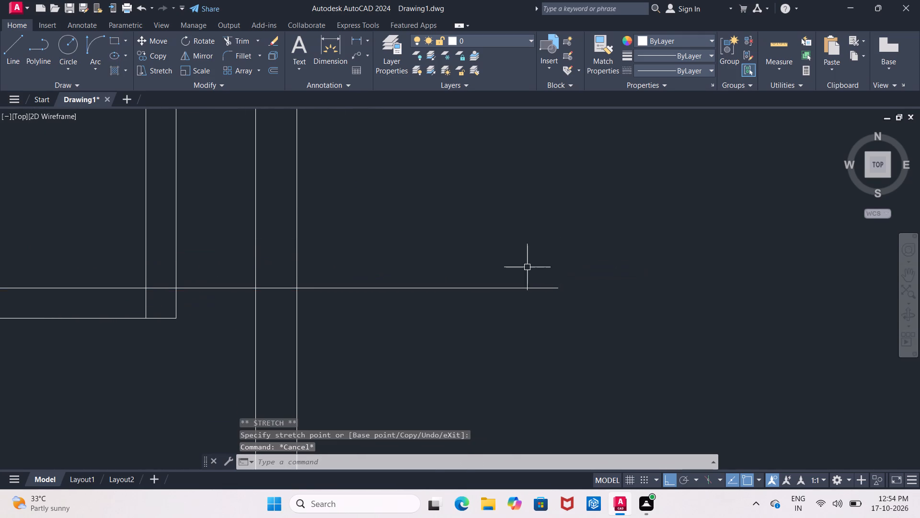
click(166, 319)
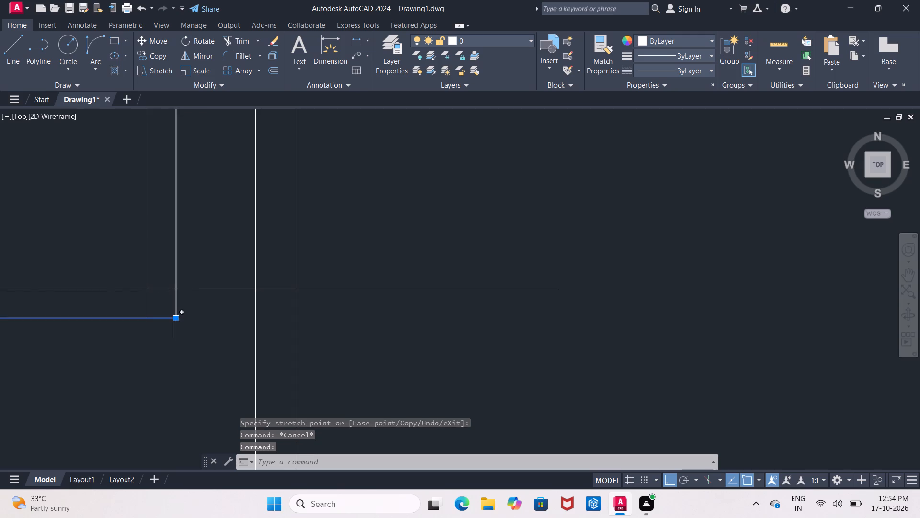
click(175, 318)
click(433, 278)
key(Escape)
Trim the extended east wall lines above the stretched partition and the partition's overshoot to form the northeast corner.
scroll(433, 278, down, 3)
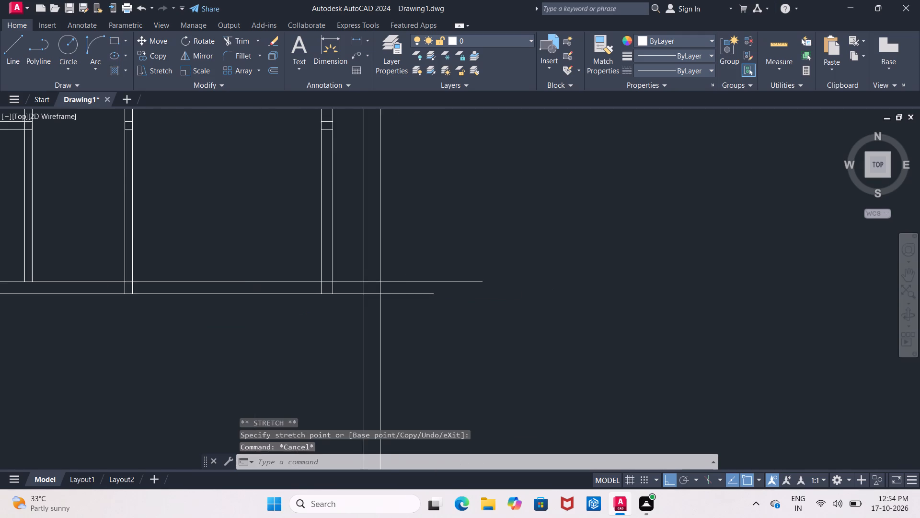
scroll(443, 243, down, 1)
middle_drag(443, 243, 367, 264)
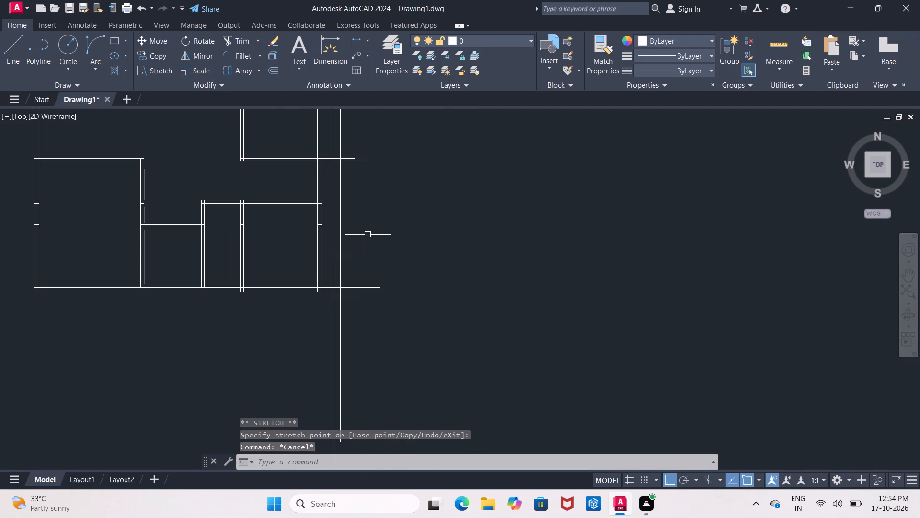
key(Escape)
text(TR)
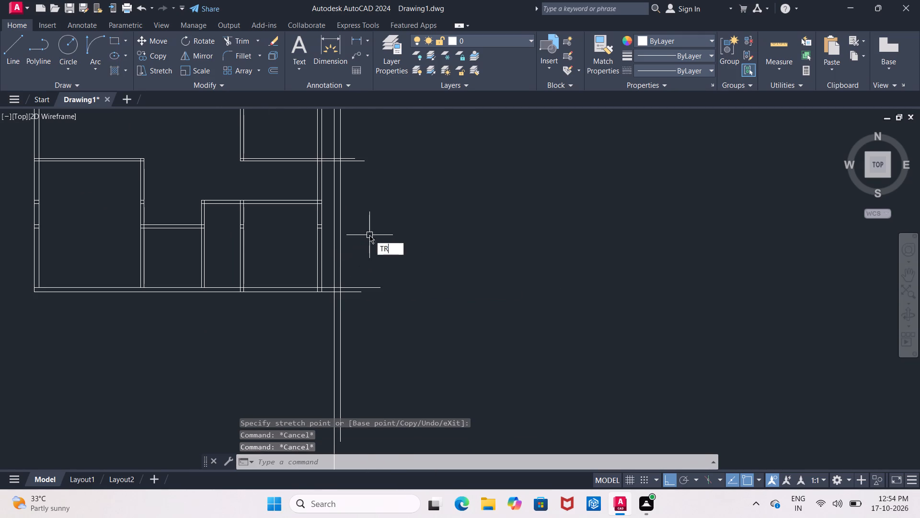
key(Return)
key(Return)
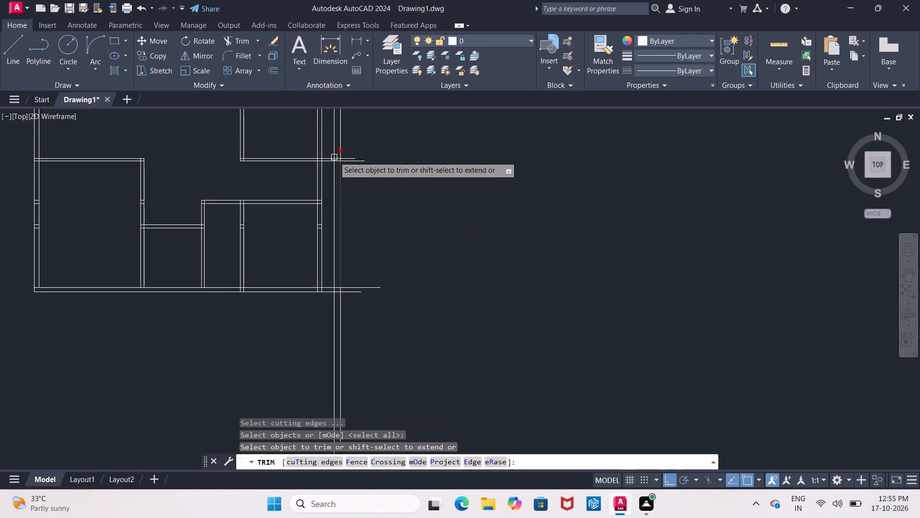
scroll(329, 136, up, 2)
drag(337, 165, 337, 170)
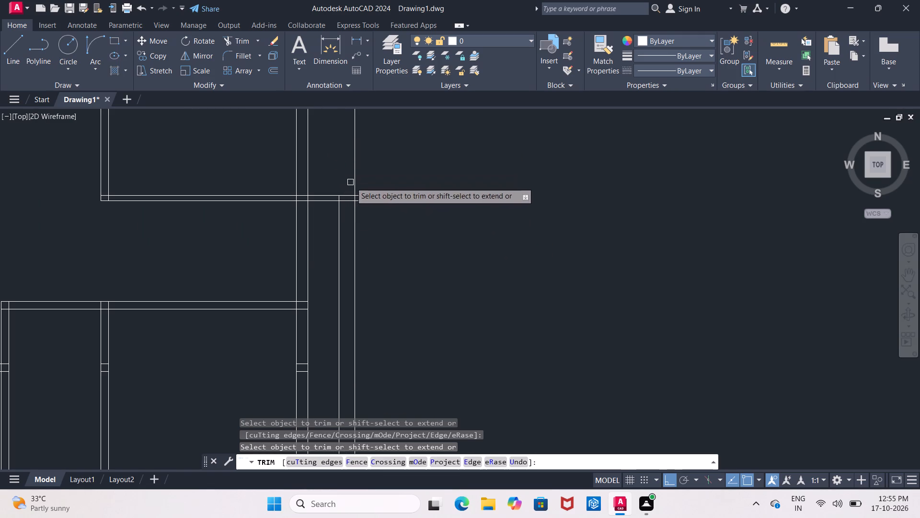
click(354, 182)
drag(370, 168, 386, 226)
Trim the south wall's eastern overshoot and the vertical line tails below it to form the southeast corner.
middle_drag(387, 233, 393, 233)
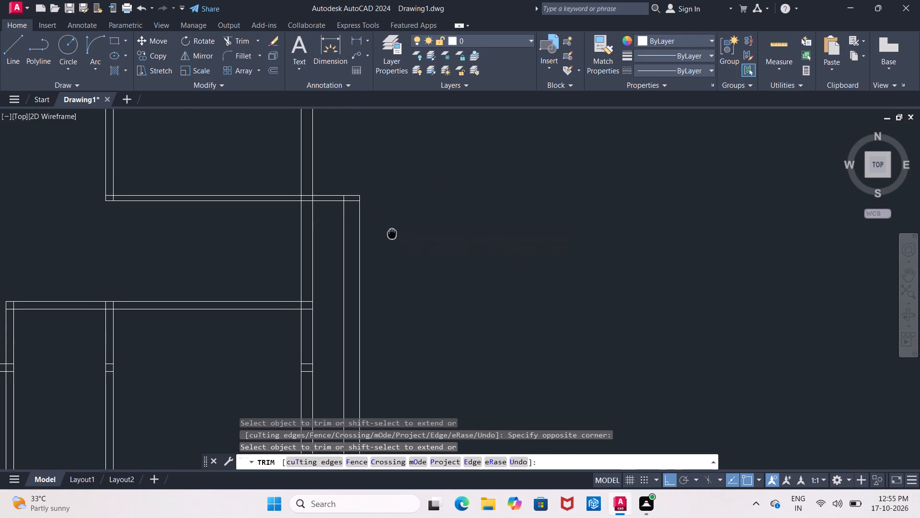
middle_drag(393, 233, 358, 105)
scroll(358, 105, down, 2)
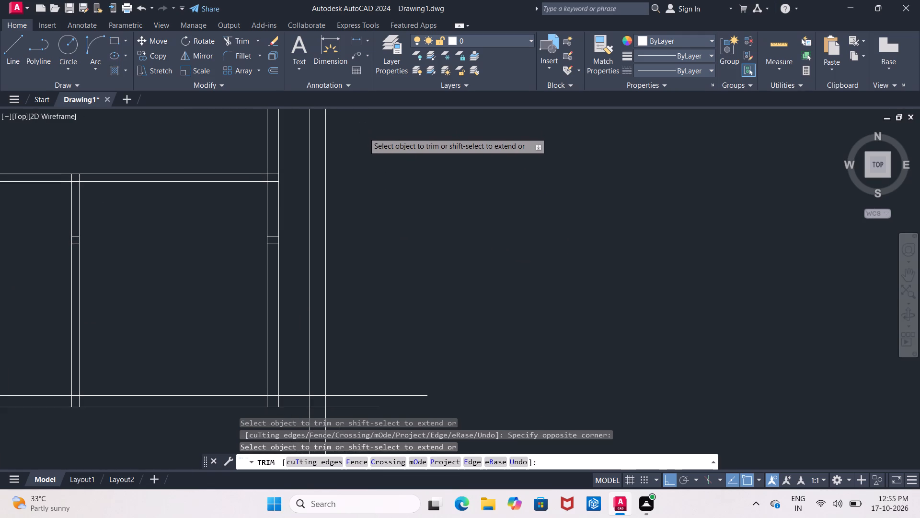
scroll(364, 132, down, 1)
drag(373, 206, 369, 259)
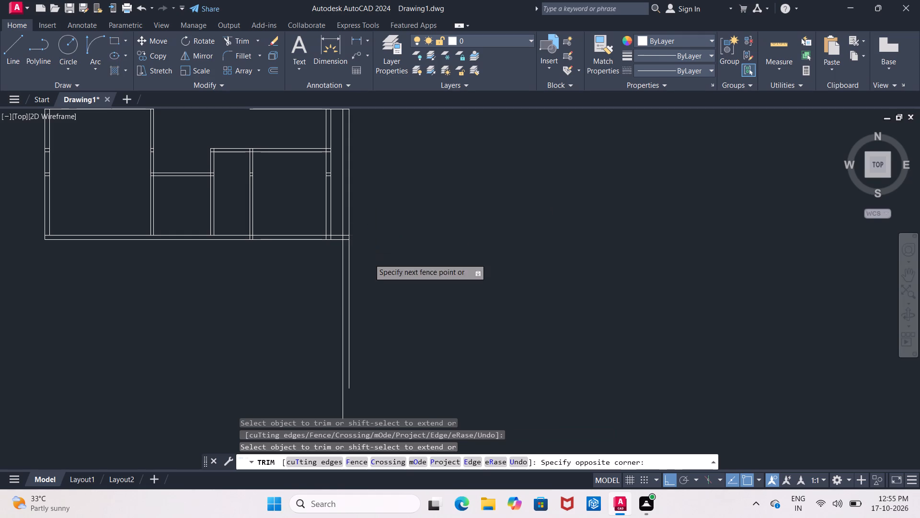
drag(305, 281, 400, 272)
click(413, 275)
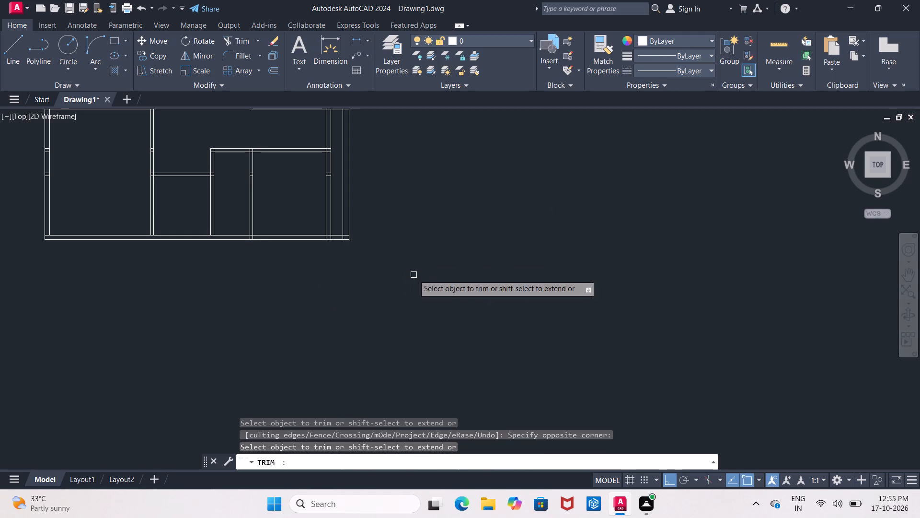
middle_drag(377, 151, 369, 170)
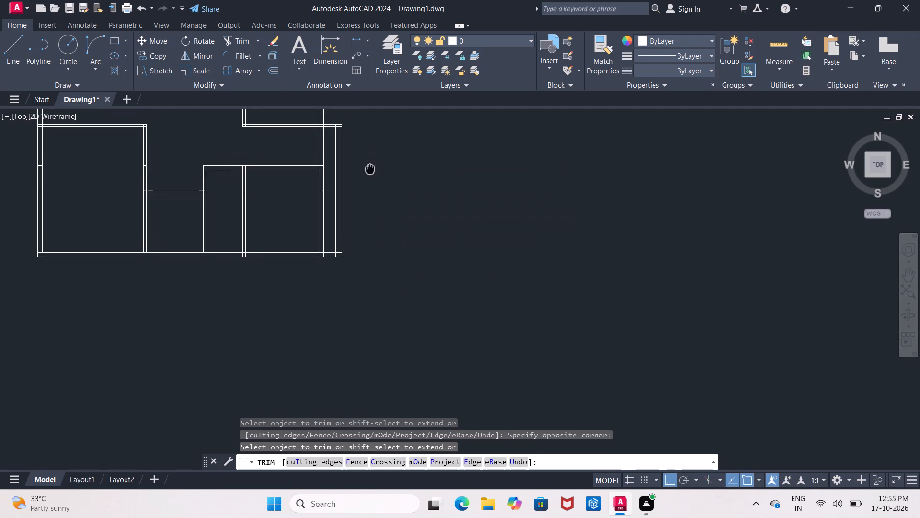
middle_drag(369, 170, 368, 173)
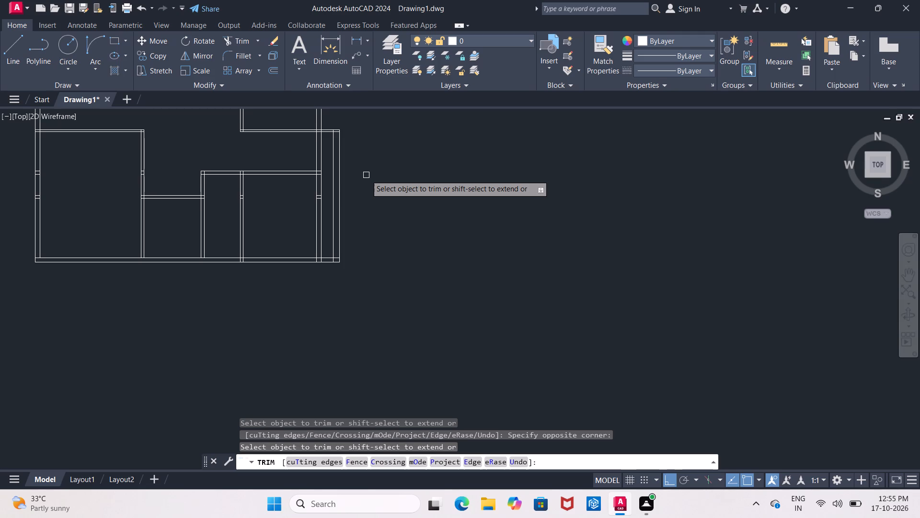
scroll(367, 187, down, 1)
scroll(346, 177, up, 2)
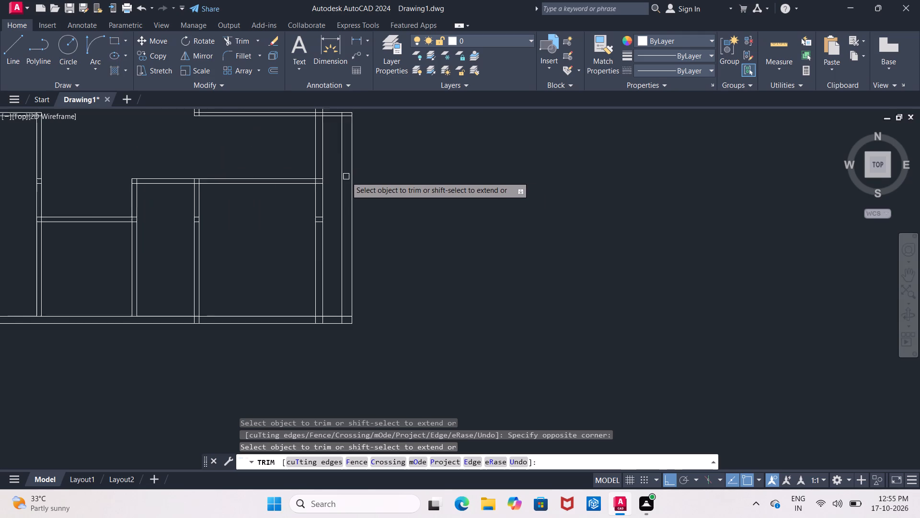
scroll(346, 177, up, 1)
middle_drag(343, 150, 342, 160)
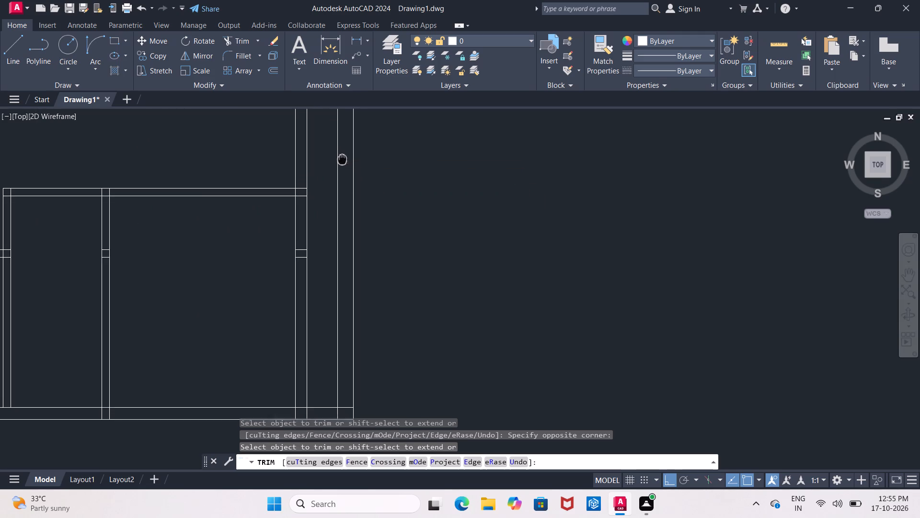
middle_drag(342, 160, 334, 197)
scroll(298, 183, down, 1)
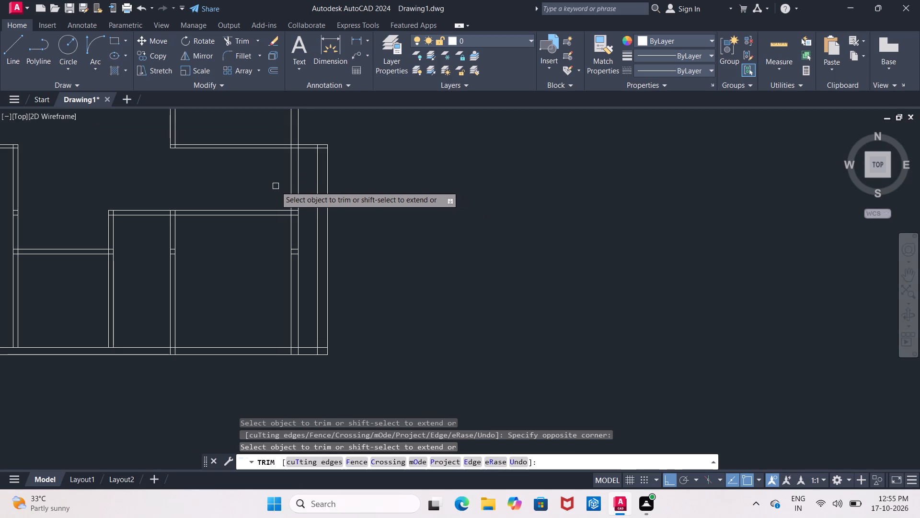
scroll(283, 184, up, 1)
key(Escape)
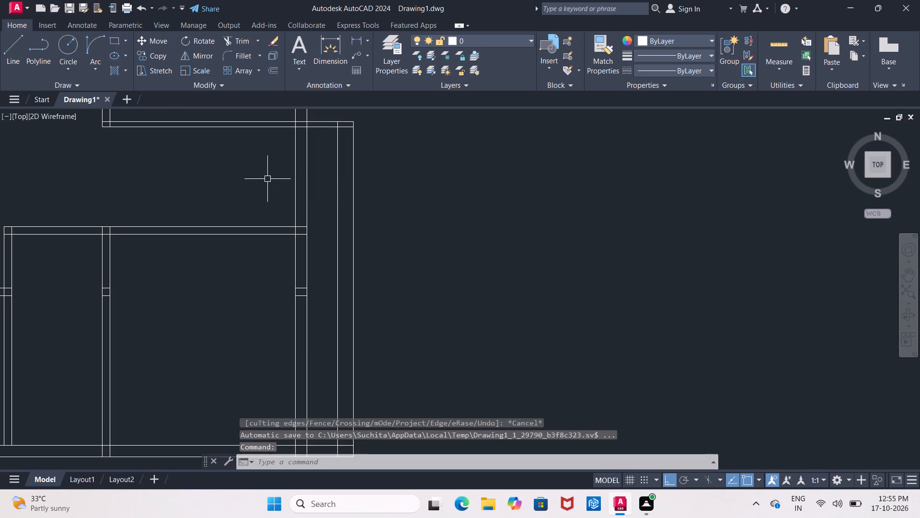
Offset the lower line of the stretched partition at the northeast corner 2' southward.
scroll(267, 179, down, 3)
scroll(267, 179, up, 1)
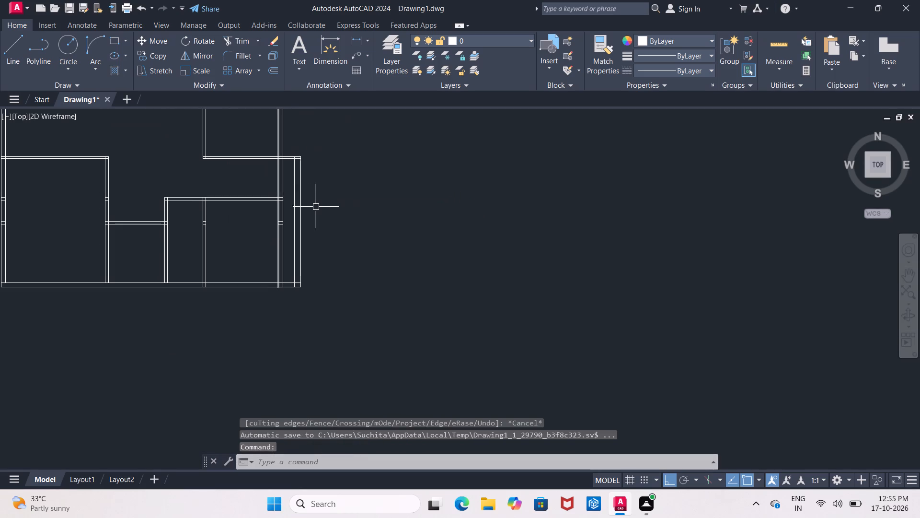
key(o)
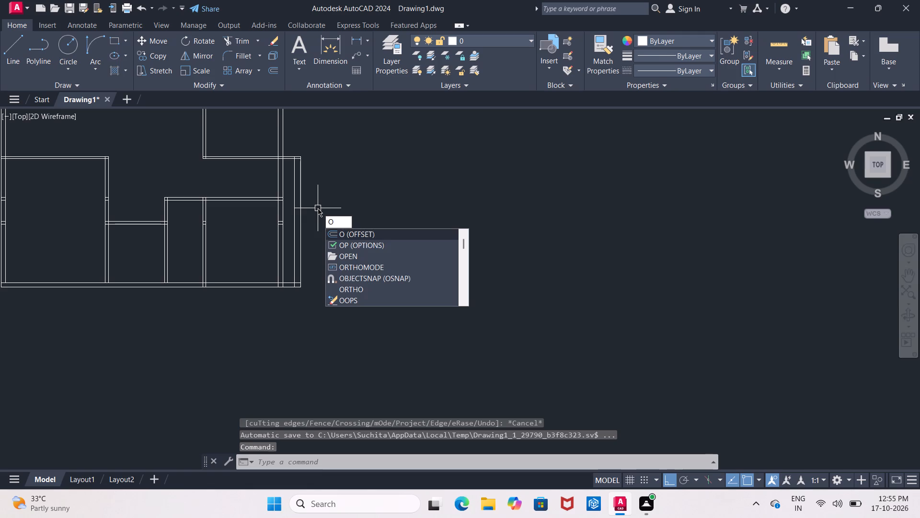
key(Return)
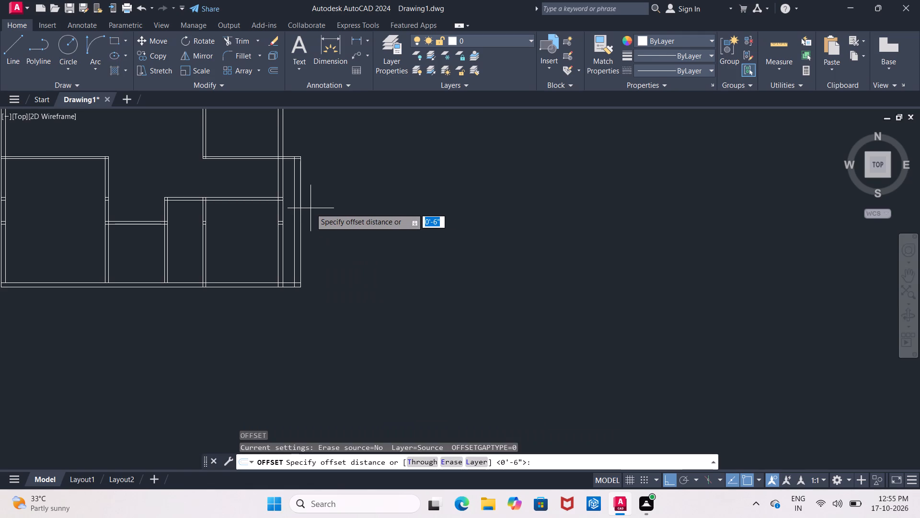
key(2)
key(apostrophe)
key(Return)
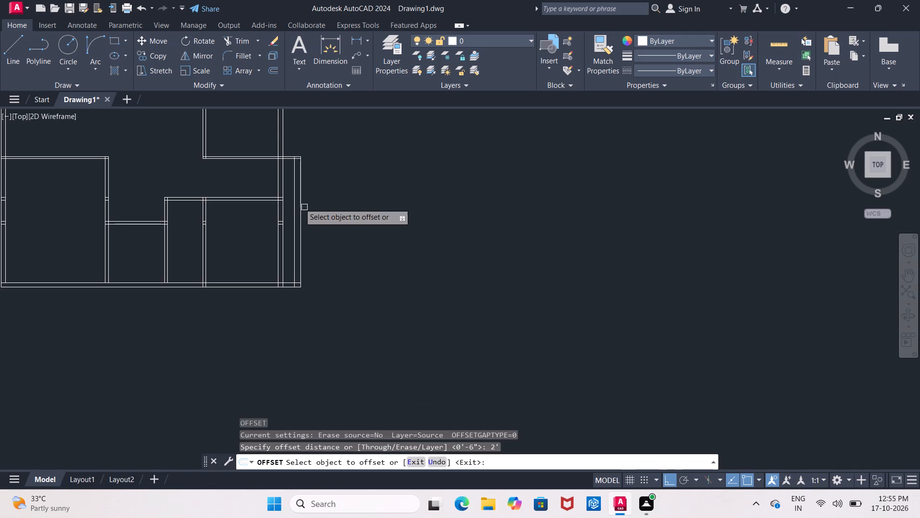
scroll(283, 150, up, 2)
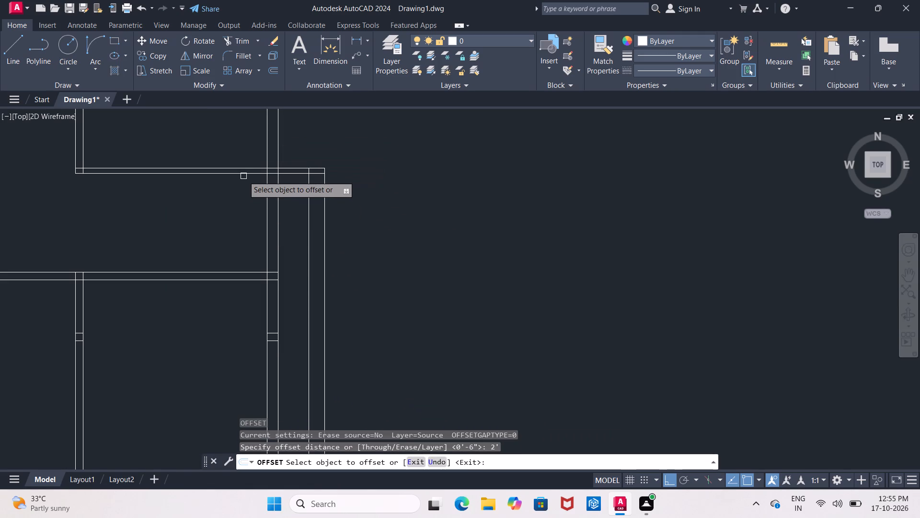
click(243, 171)
click(245, 195)
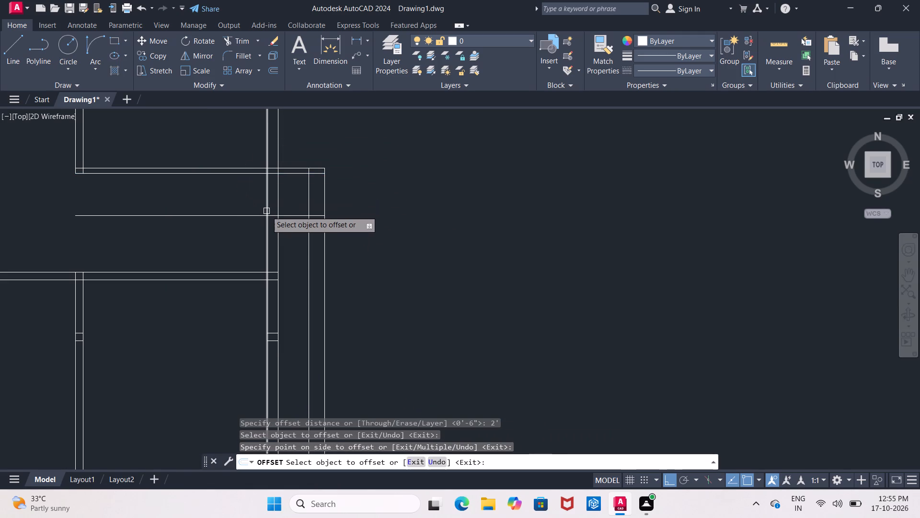
key(Escape)
Trim the offset line to a short segment across the old east wall and erase its leftover piece inside the new east wall.
text(TR)
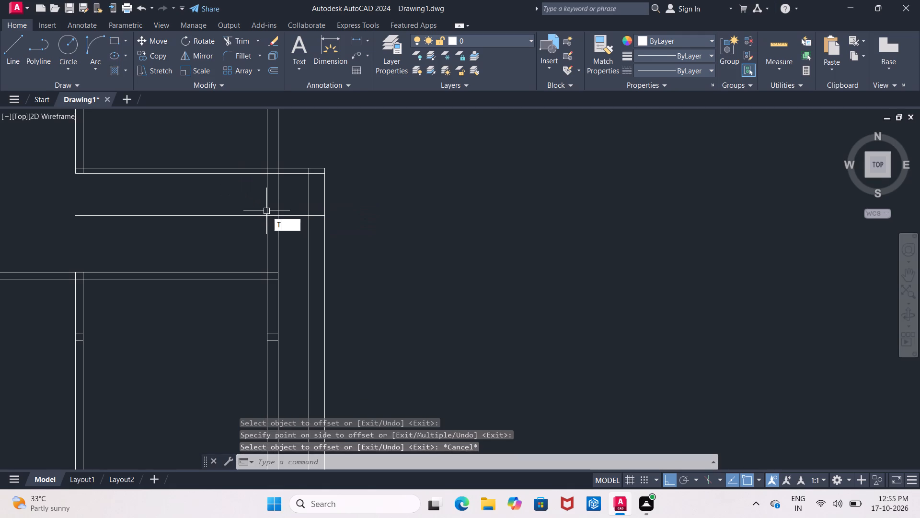
key(Return)
key(Return)
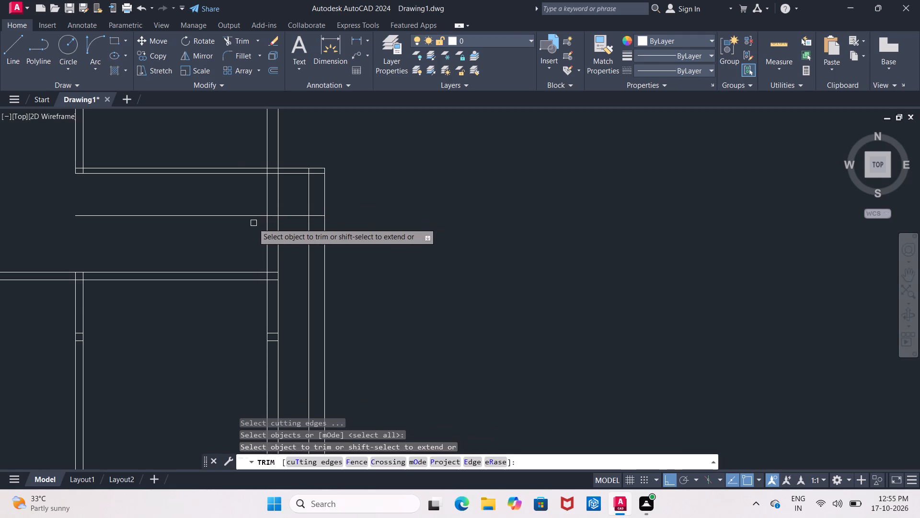
click(250, 220)
click(249, 207)
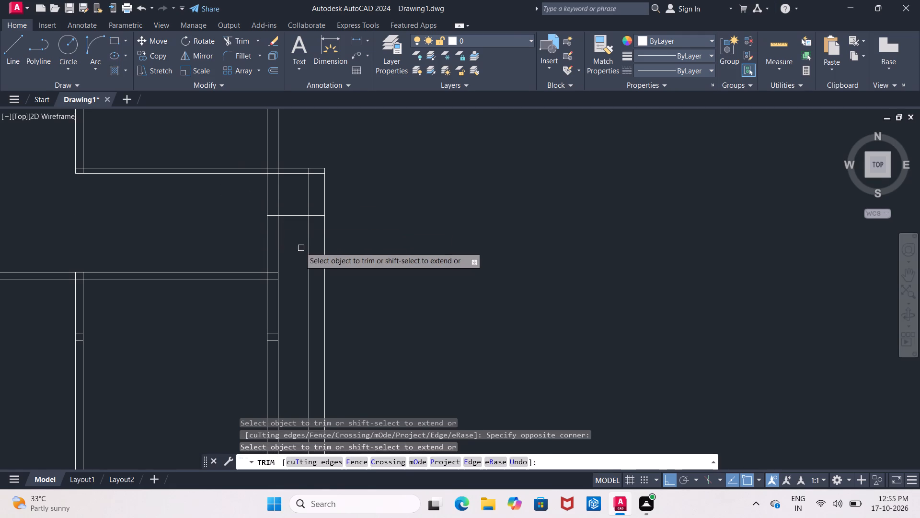
click(293, 215)
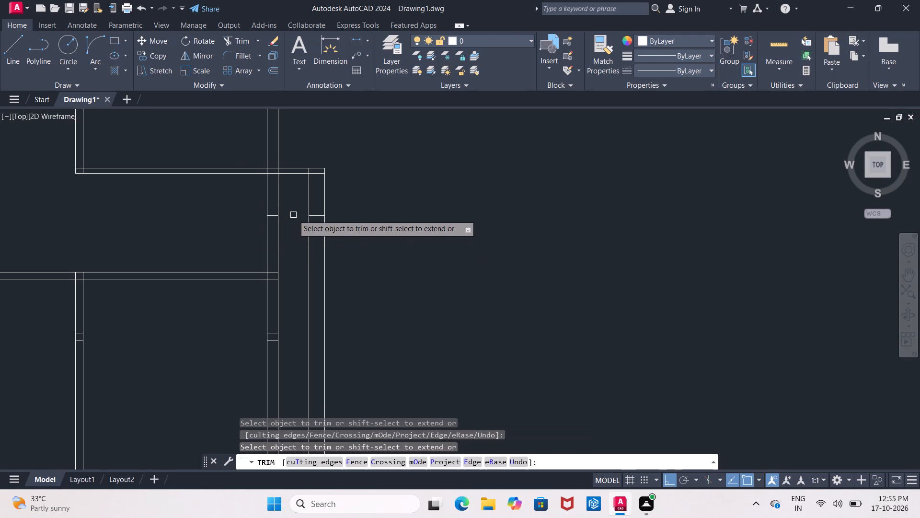
click(317, 215)
key(Escape)
click(317, 215)
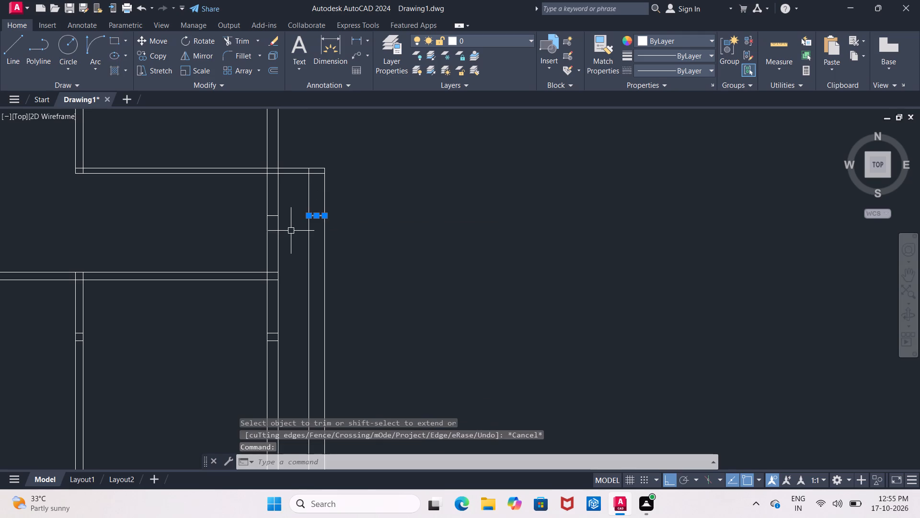
key(Delete)
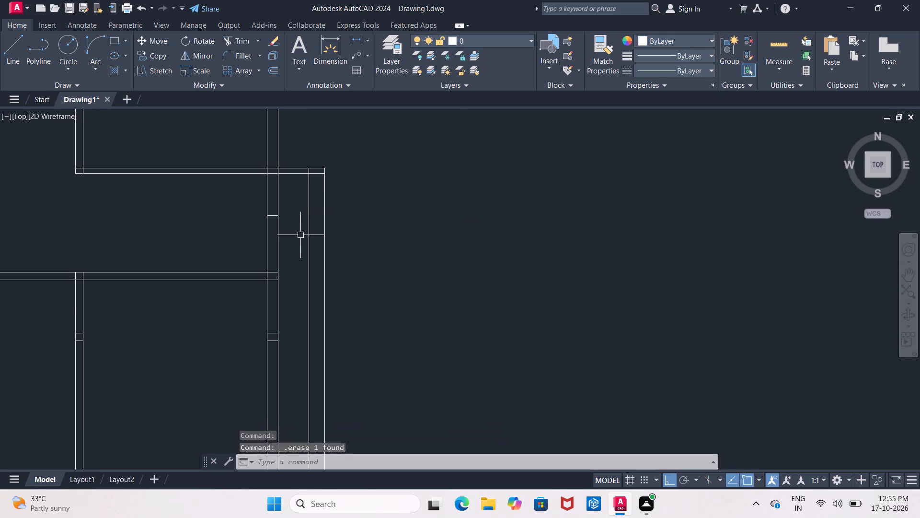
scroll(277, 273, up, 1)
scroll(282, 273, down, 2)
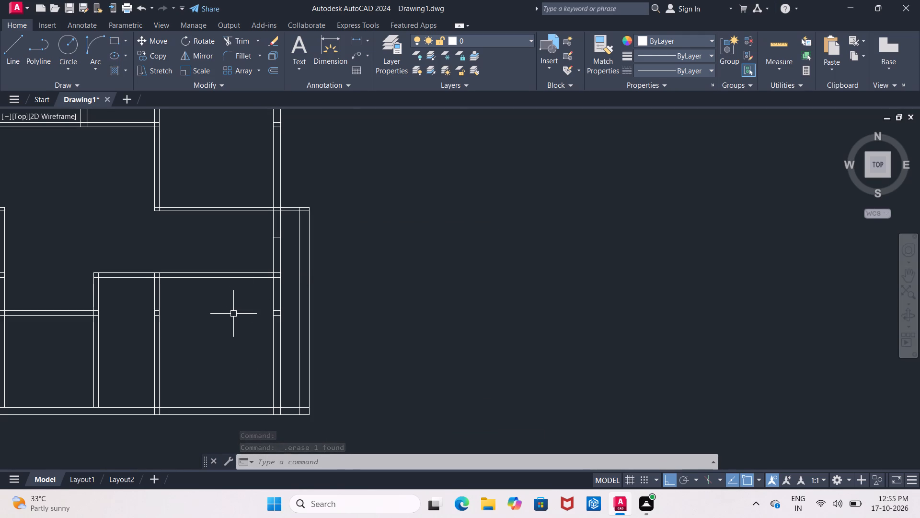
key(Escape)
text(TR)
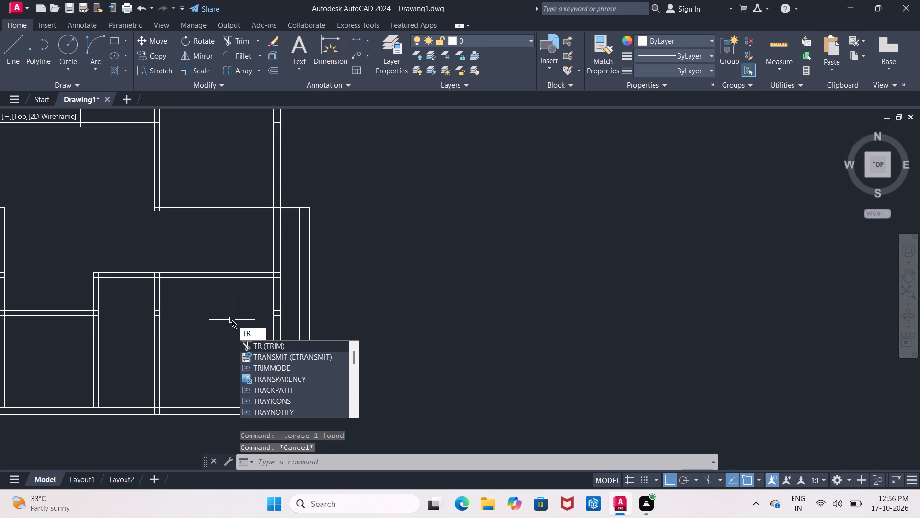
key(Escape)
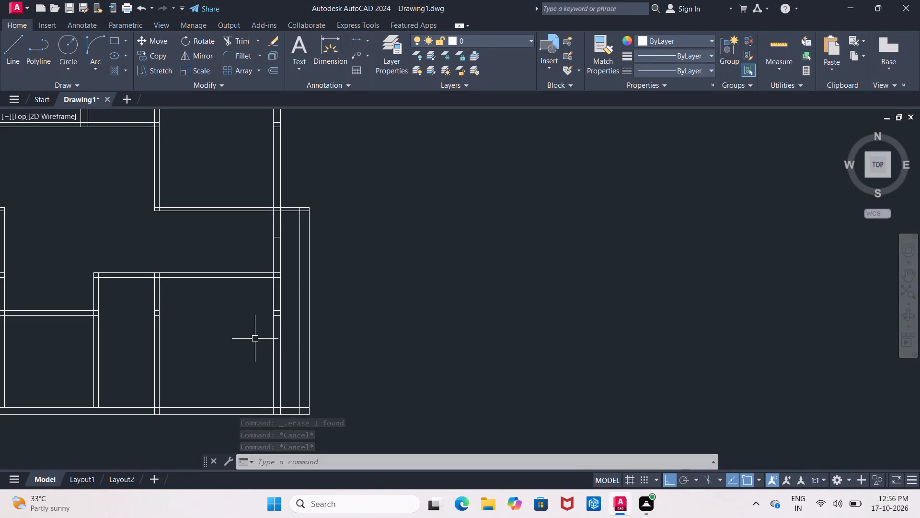
Copy the entire modified wall plan horizontally about 47'-10" east, below the unfurnished plan.
scroll(268, 316, down, 6)
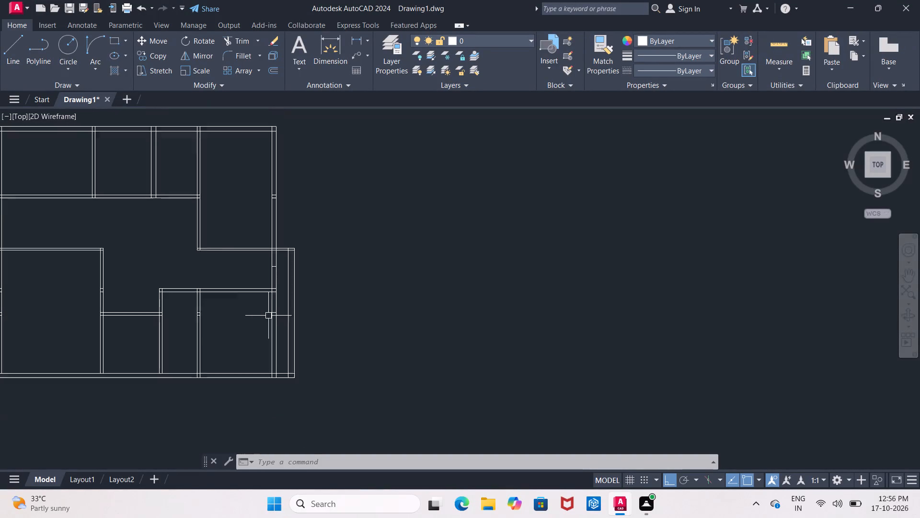
scroll(285, 291, up, 3)
middle_drag(289, 282, 334, 232)
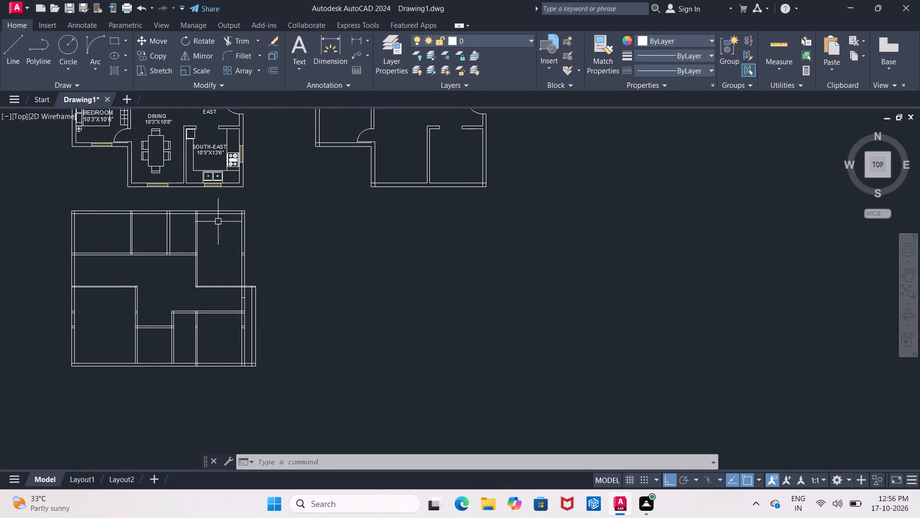
key(Escape)
click(37, 205)
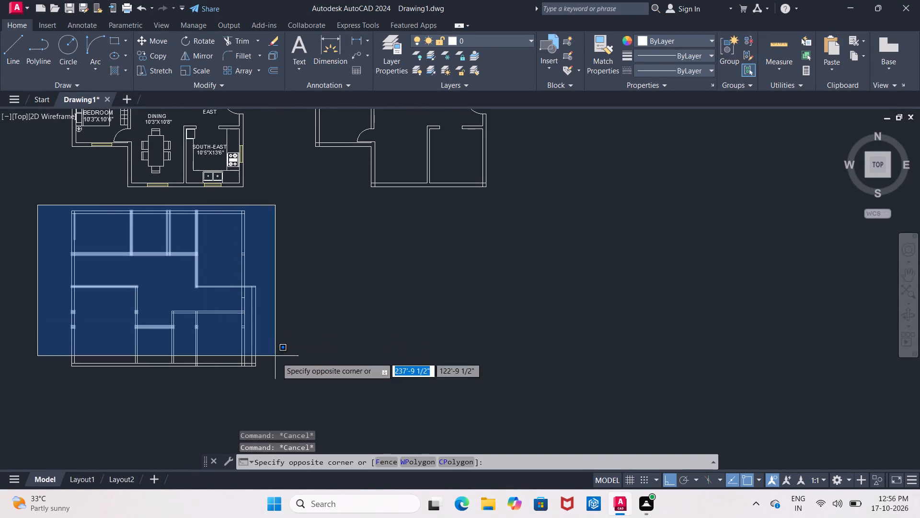
click(285, 377)
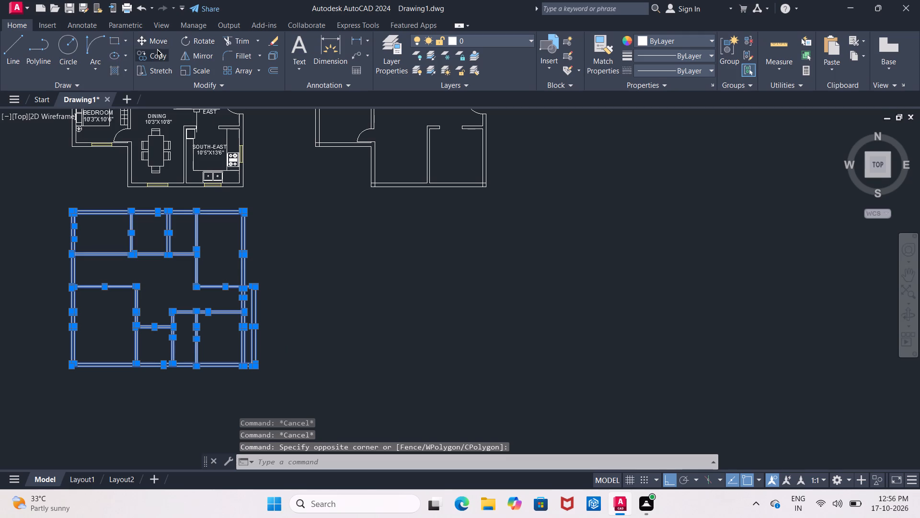
click(155, 59)
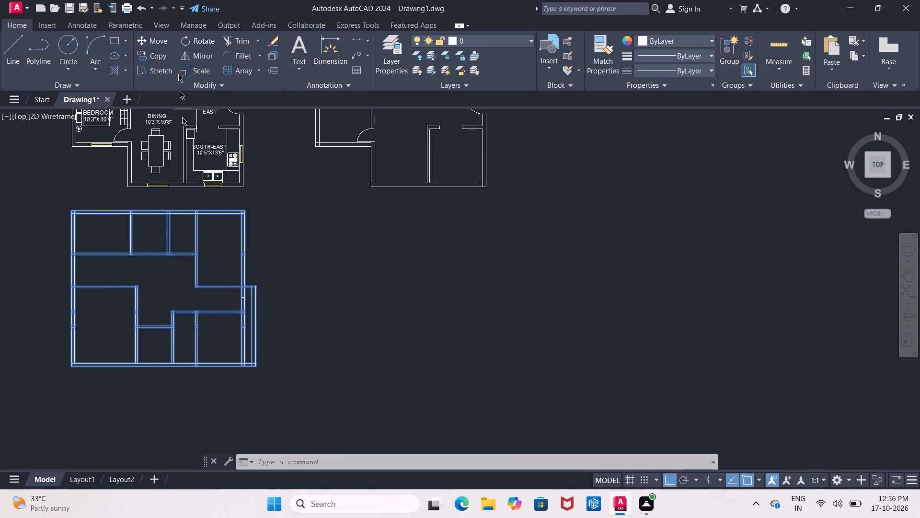
click(157, 282)
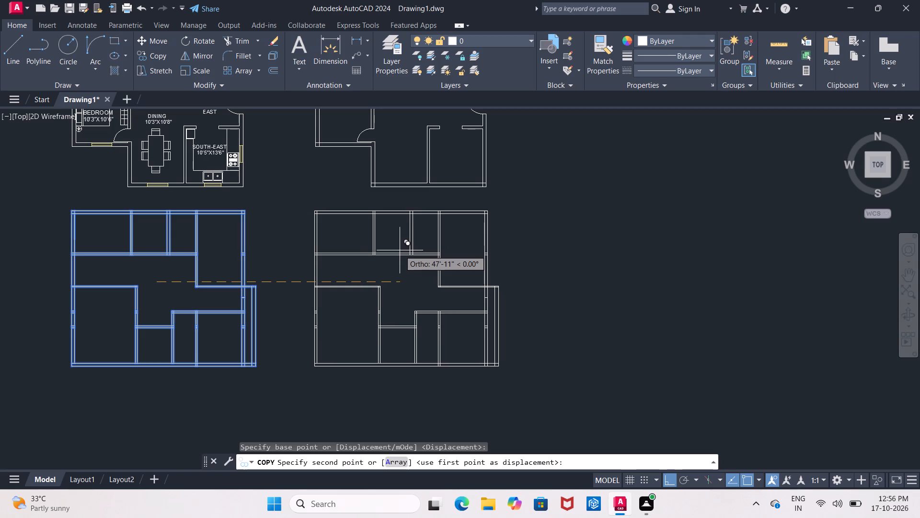
click(400, 248)
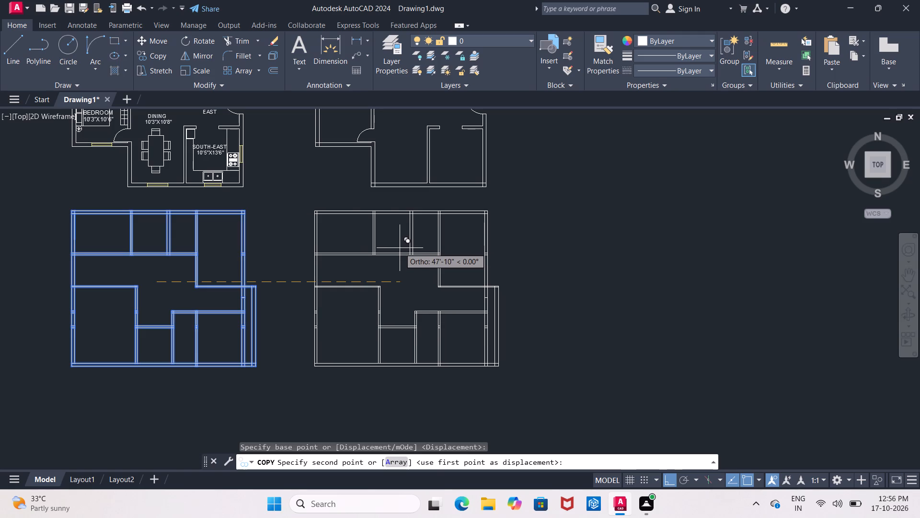
key(Escape)
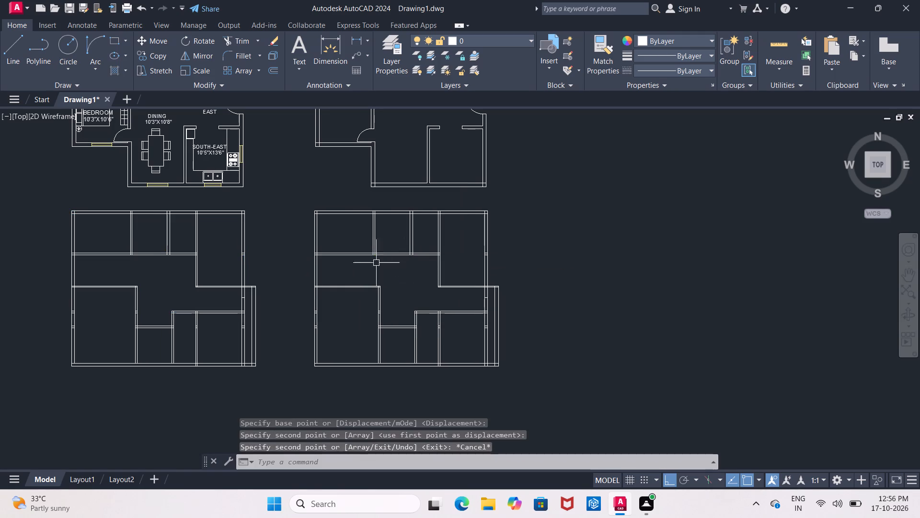
In the original wall plan, trim the old east wall's inner line below the 2' offset segment and both lines of the southeast room's north partition.
scroll(265, 304, up, 1)
scroll(264, 304, down, 2)
middle_drag(264, 304, 246, 247)
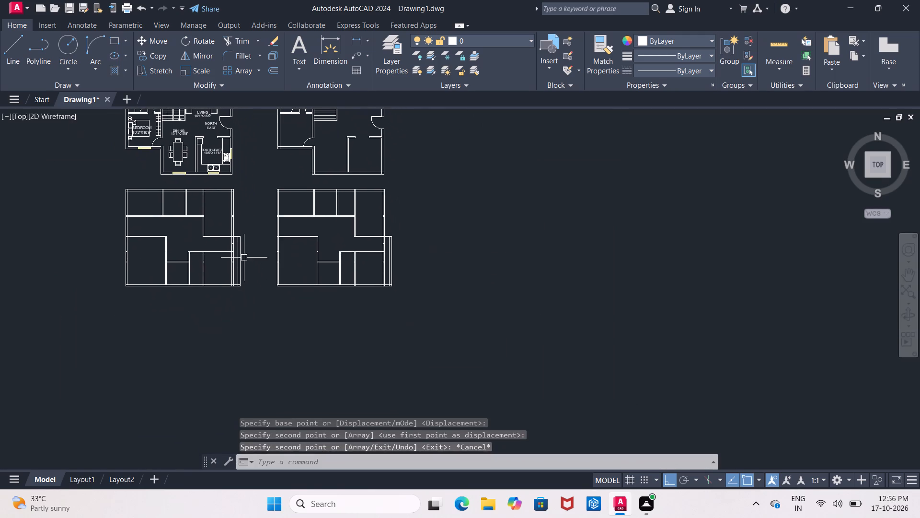
scroll(232, 295, up, 2)
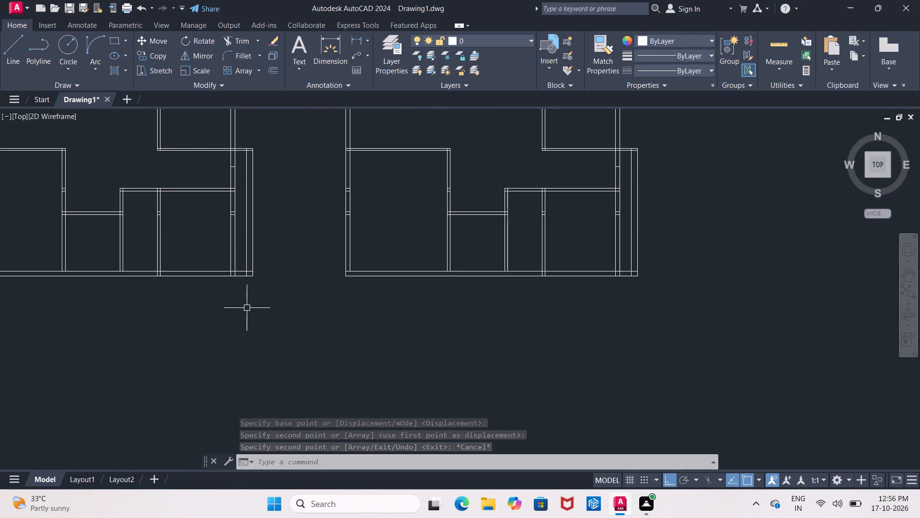
key(Escape)
text(TR)
key(Return)
key(Return)
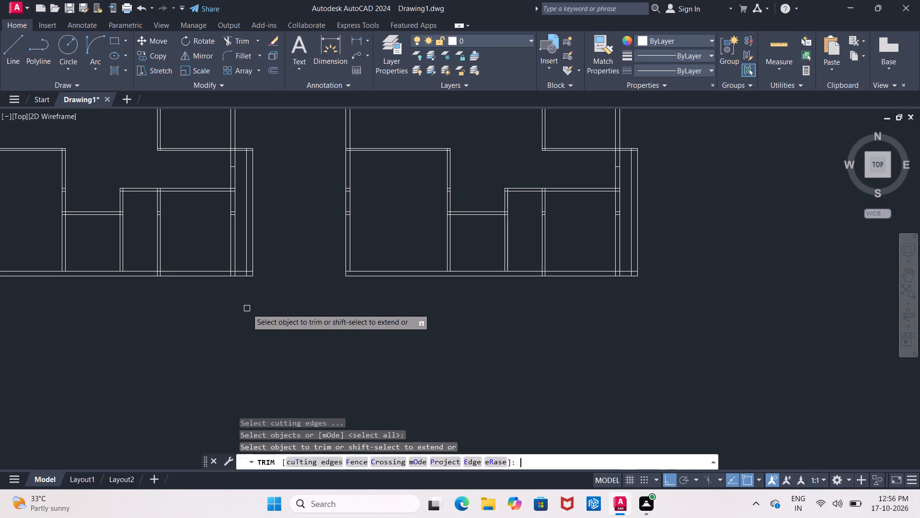
scroll(221, 186, up, 2)
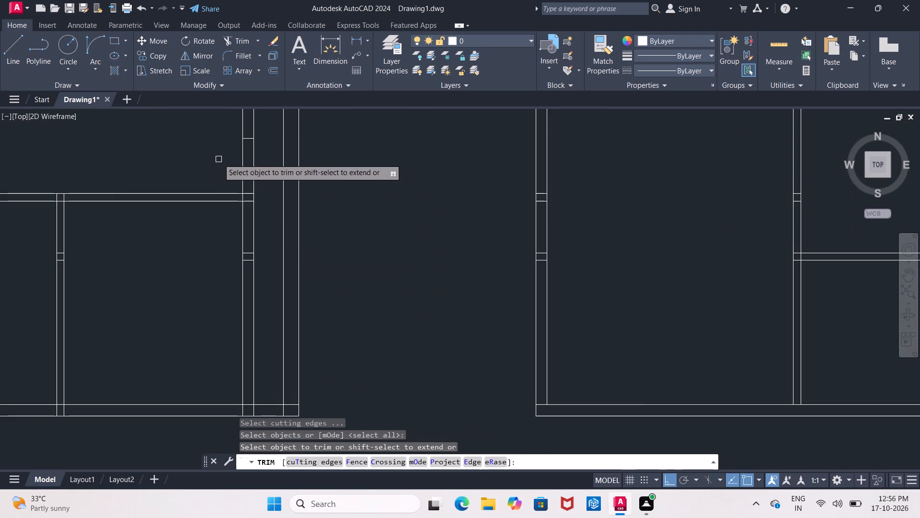
drag(218, 159, 228, 163)
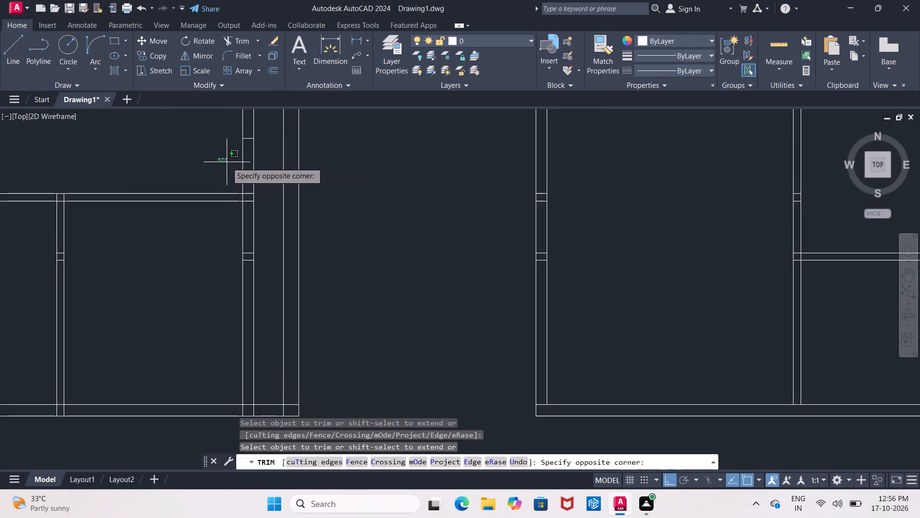
drag(228, 163, 245, 175)
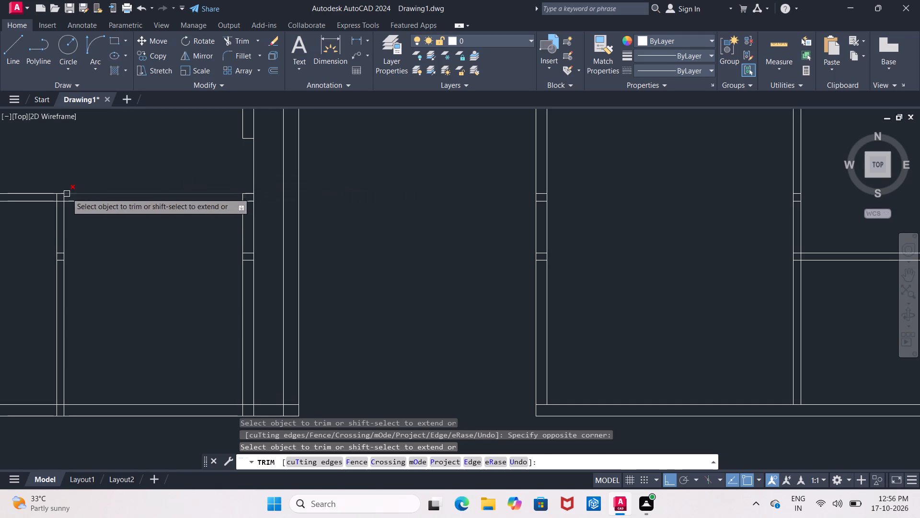
drag(65, 182, 179, 222)
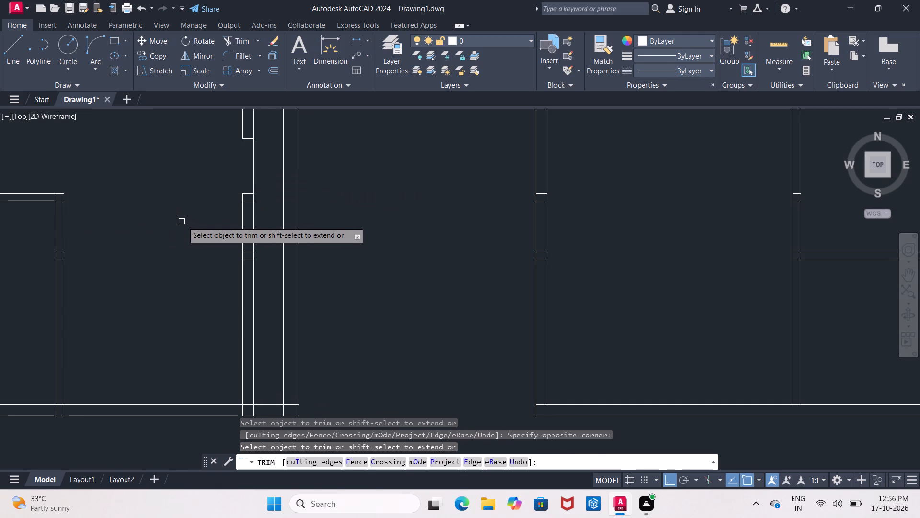
scroll(230, 219, up, 2)
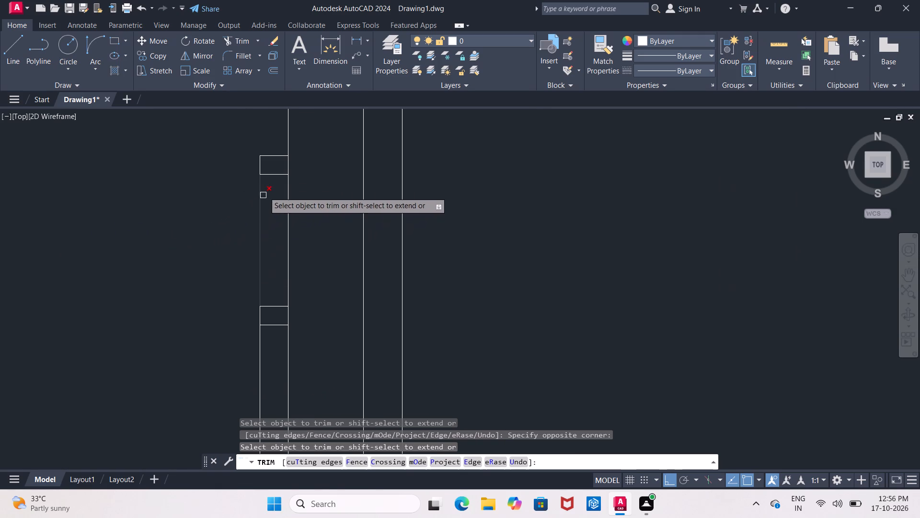
key(Escape)
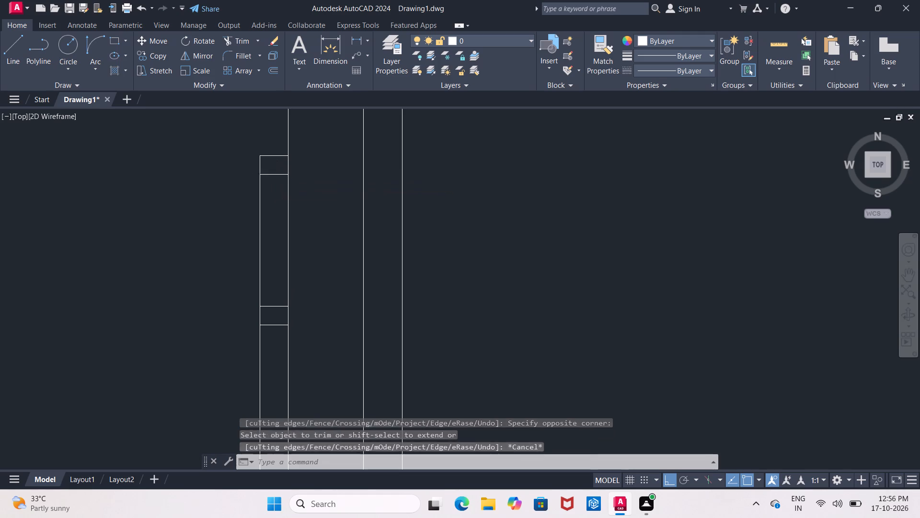
Erase the lower leftover cross line in the old east wall at the trimmed north partition of the southeast room.
click(271, 174)
key(Delete)
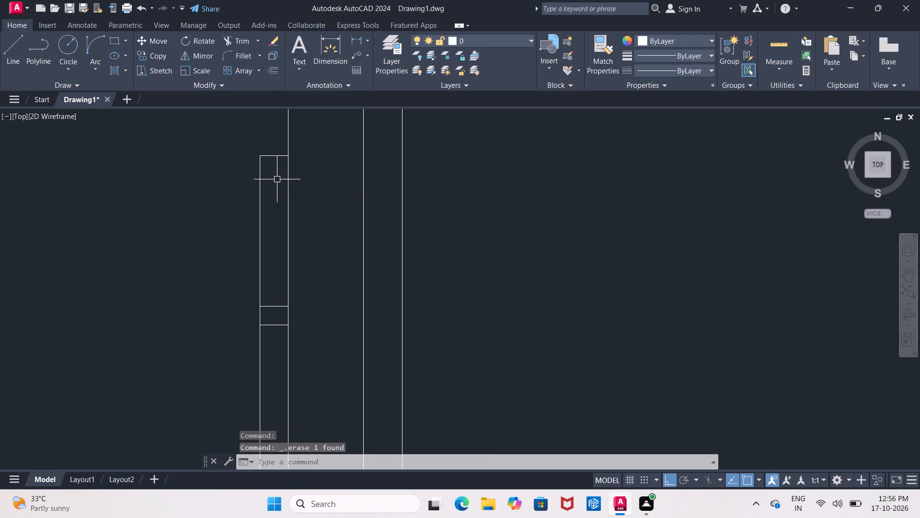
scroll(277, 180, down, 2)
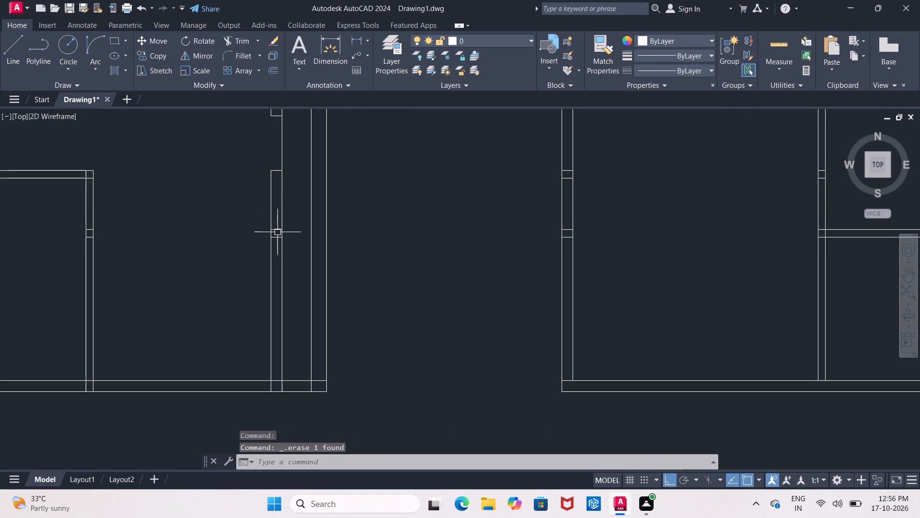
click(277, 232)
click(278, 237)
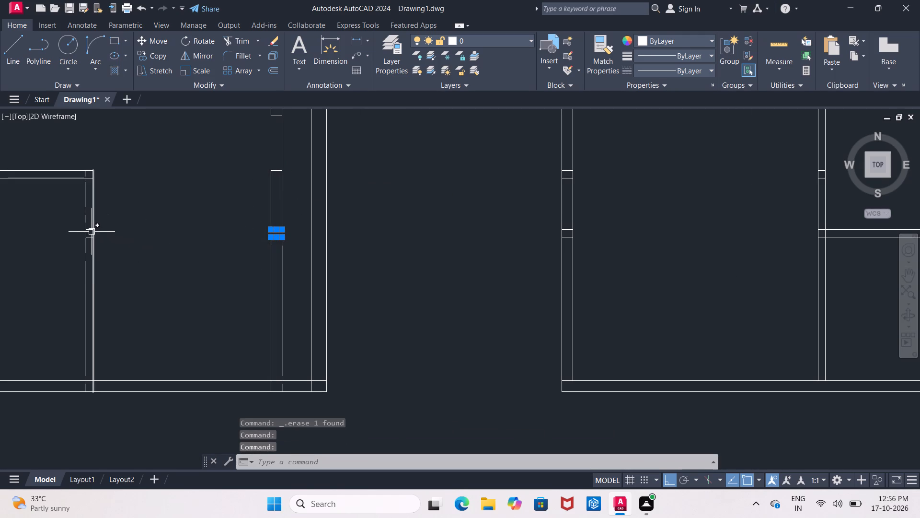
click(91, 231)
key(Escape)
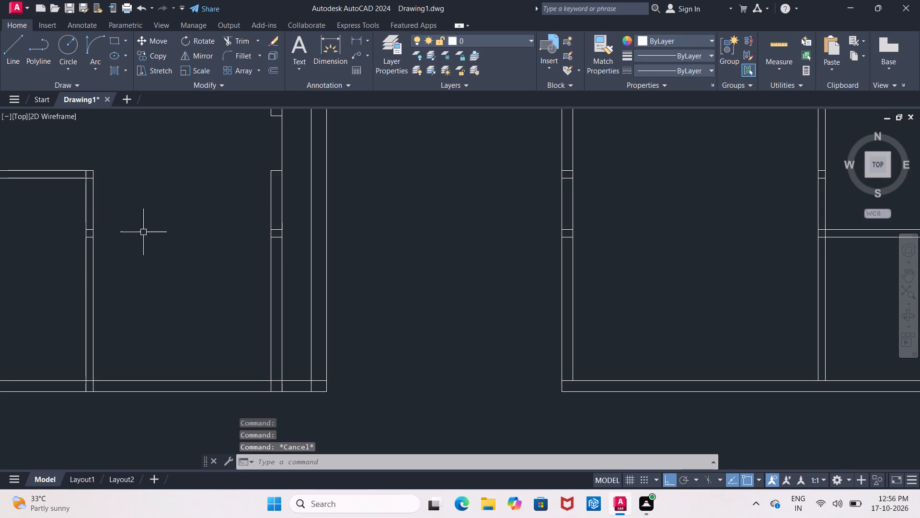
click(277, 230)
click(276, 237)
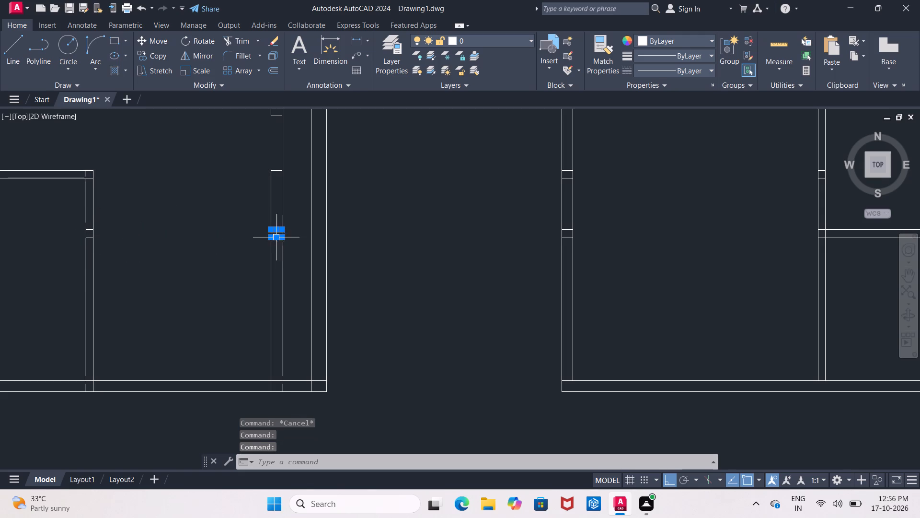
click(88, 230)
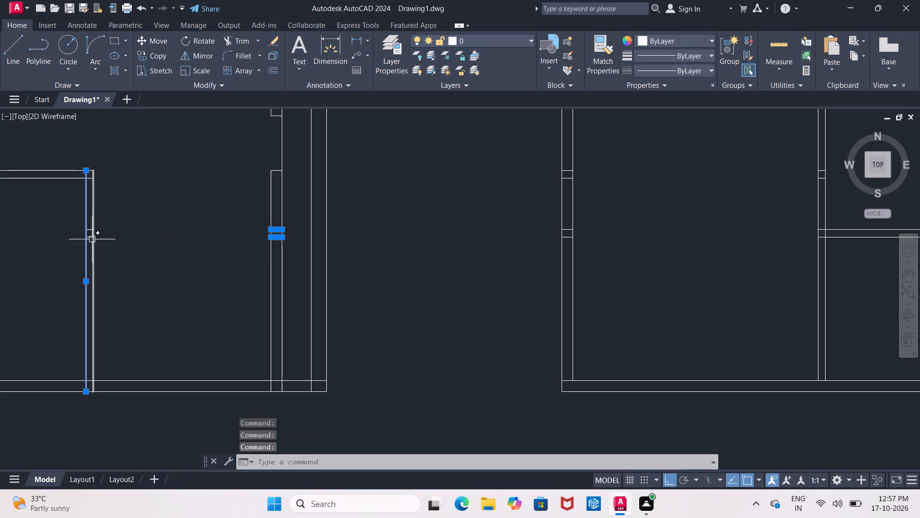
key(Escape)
Erase the paired short cross lines inside the southeast room's west partition and inside the old east wall.
scroll(78, 235, up, 2)
click(104, 224)
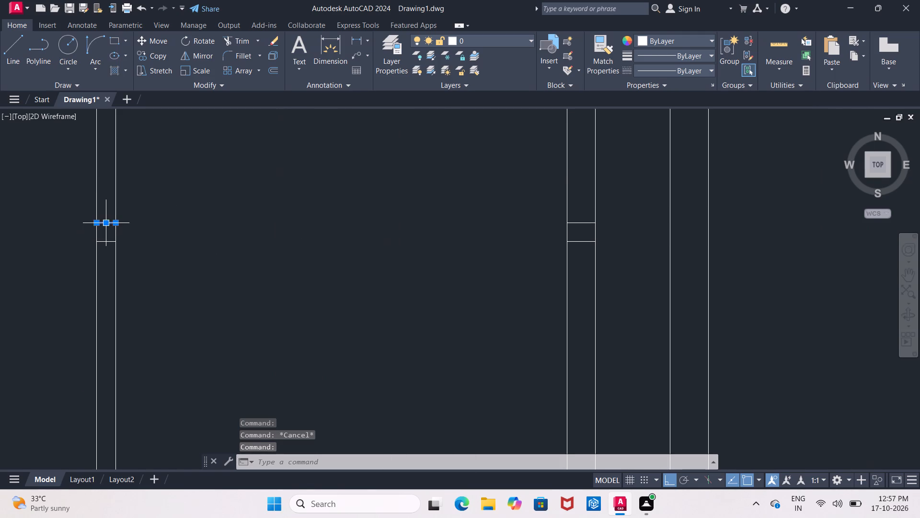
click(103, 244)
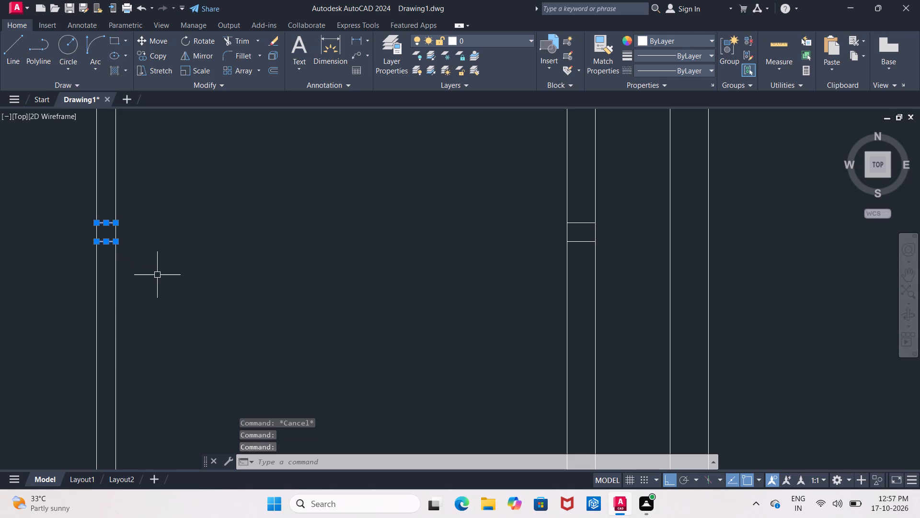
key(Delete)
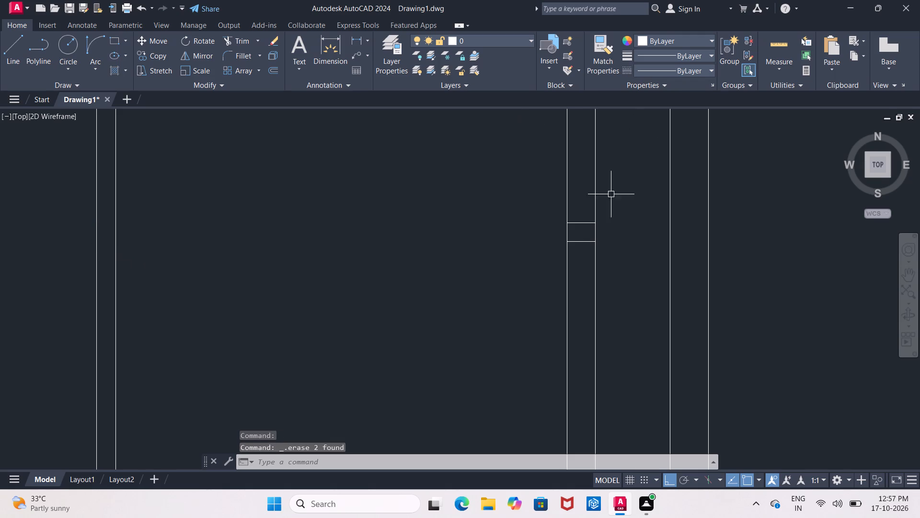
click(581, 224)
click(586, 240)
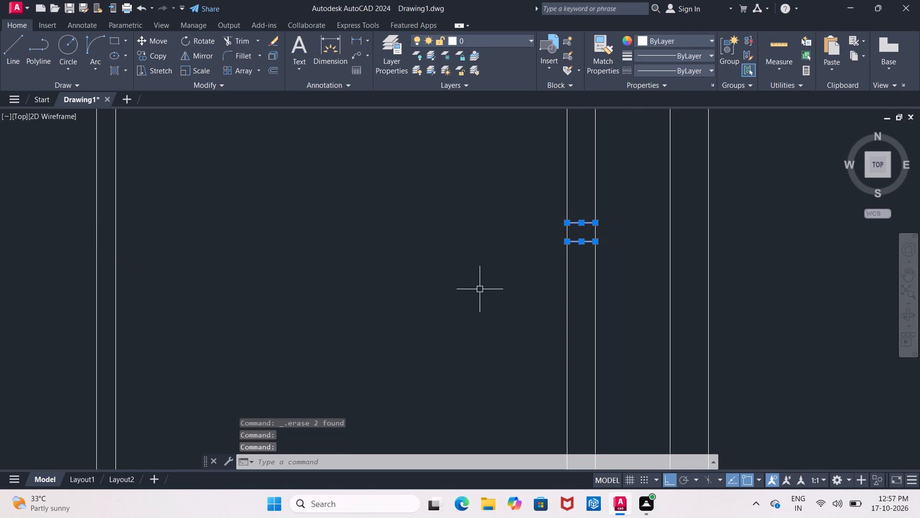
key(Delete)
Trim the old east wall's inner and outer lines where they cross the south wall's thickness in the original plan.
scroll(506, 277, down, 2)
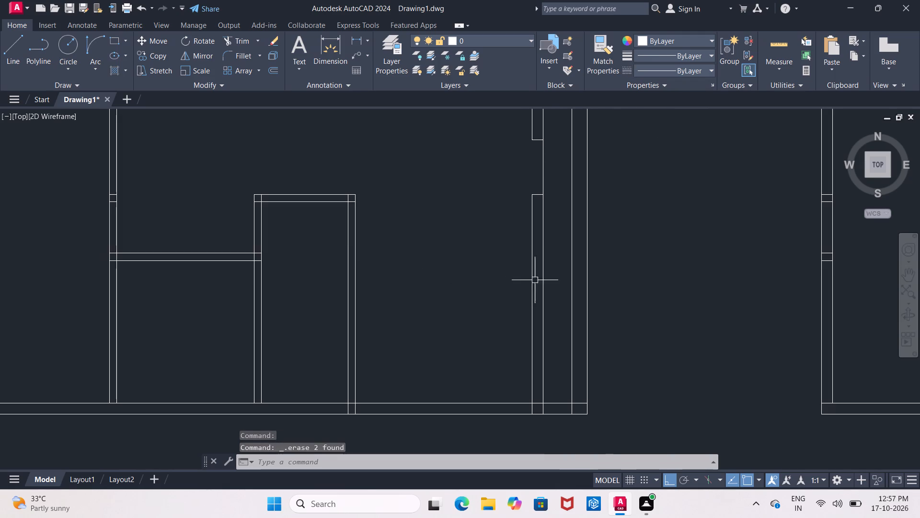
scroll(523, 282, down, 2)
middle_drag(576, 271, 513, 252)
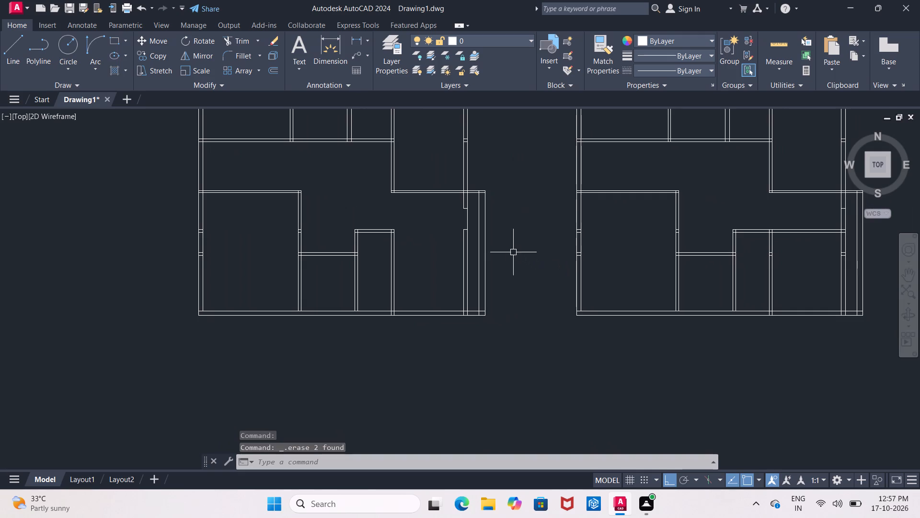
scroll(468, 333, up, 2)
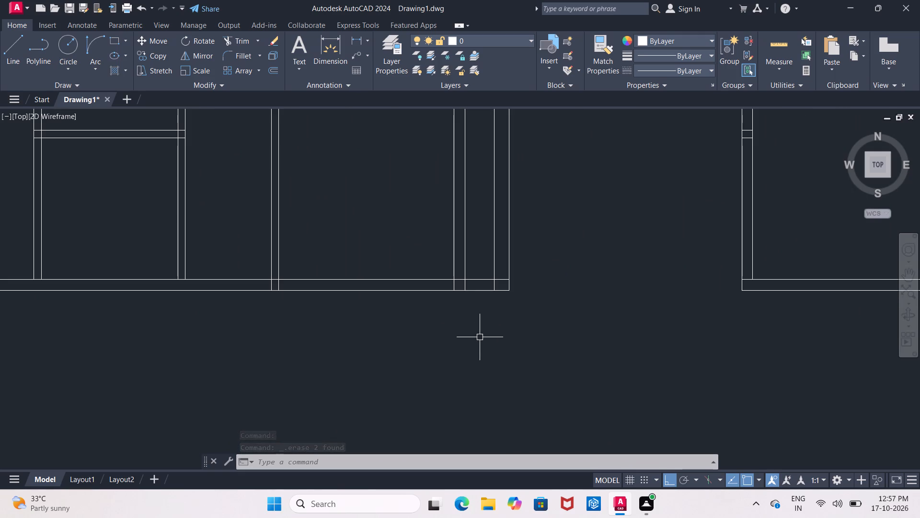
text(TR)
key(Return)
key(Return)
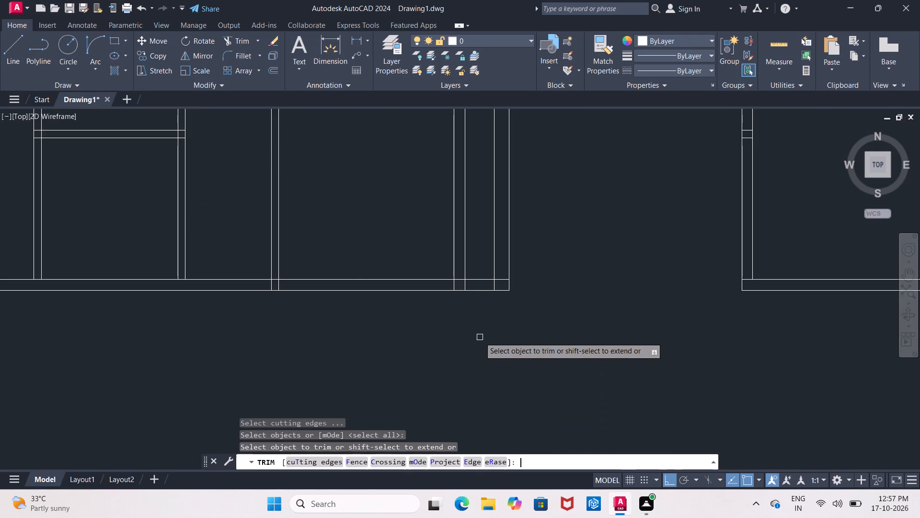
scroll(455, 256, up, 3)
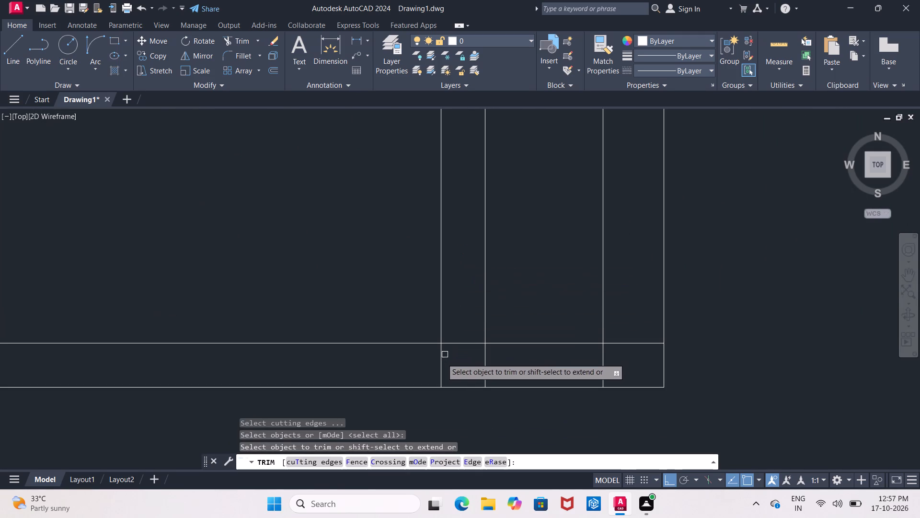
click(441, 360)
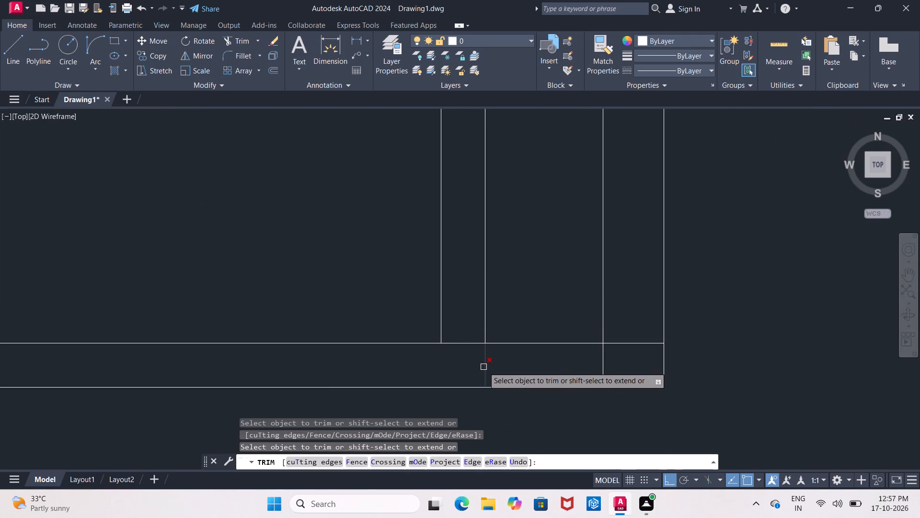
click(483, 367)
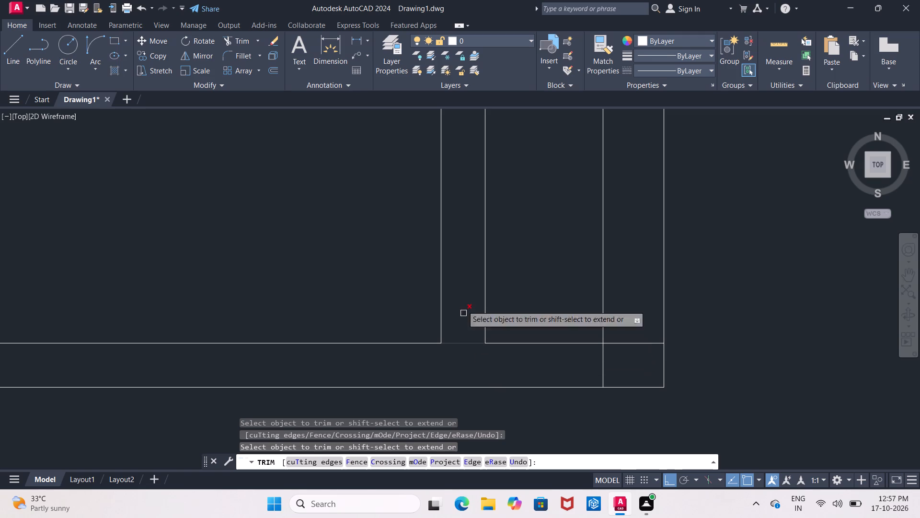
scroll(457, 281, down, 4)
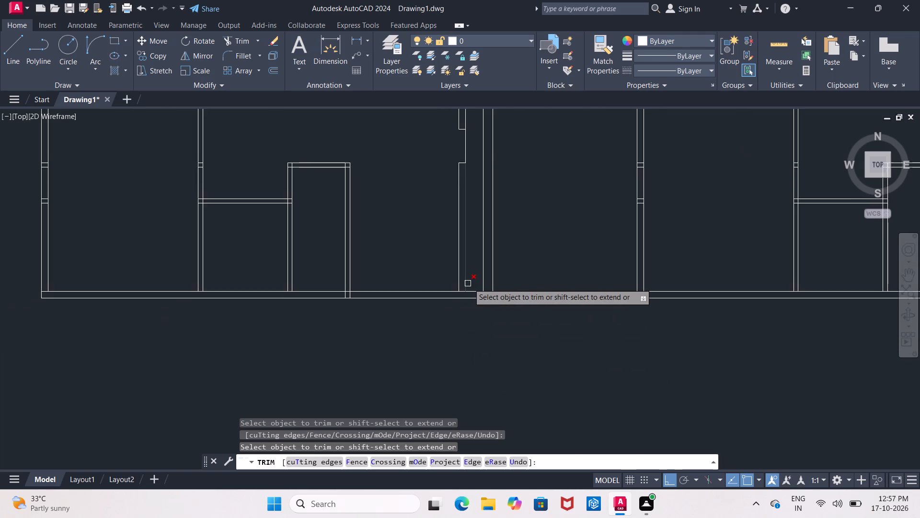
scroll(473, 283, down, 2)
scroll(482, 280, up, 5)
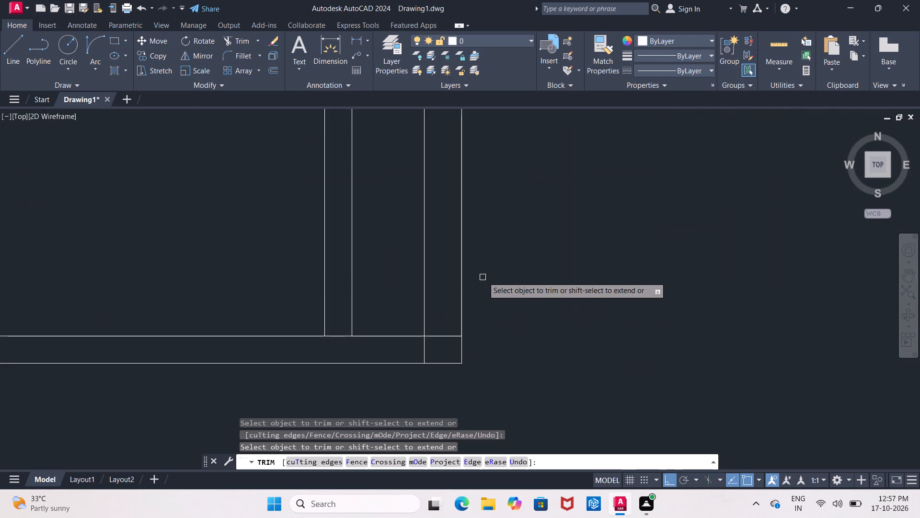
key(Escape)
Extend the old east wall's outer line to the south wall's outer line.
text(EX)
key(Return)
key(Return)
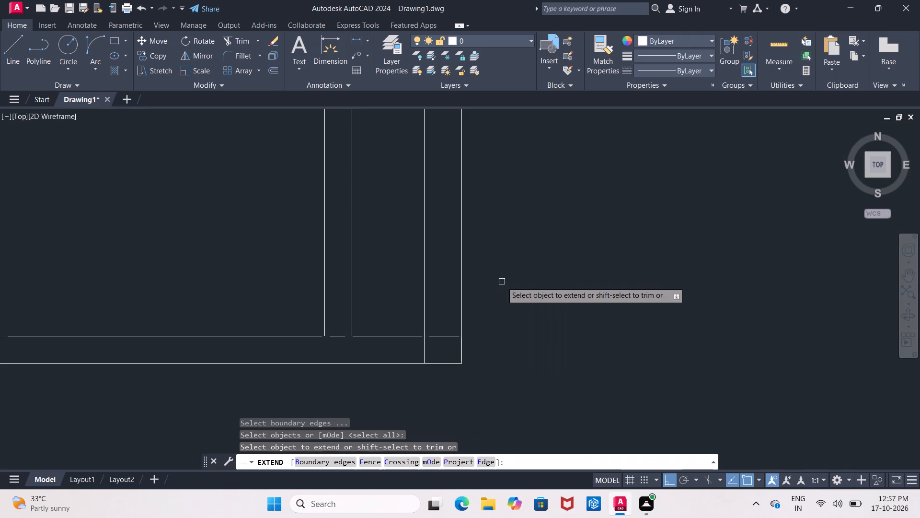
click(351, 305)
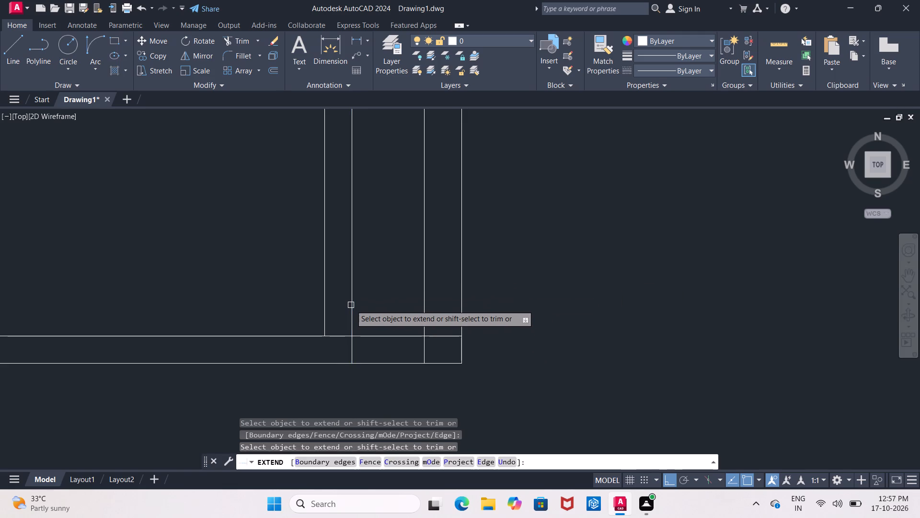
key(Escape)
Trim the overlapping inner wall lines at the new southeast corner so the inner corner is clean.
scroll(351, 305, down, 7)
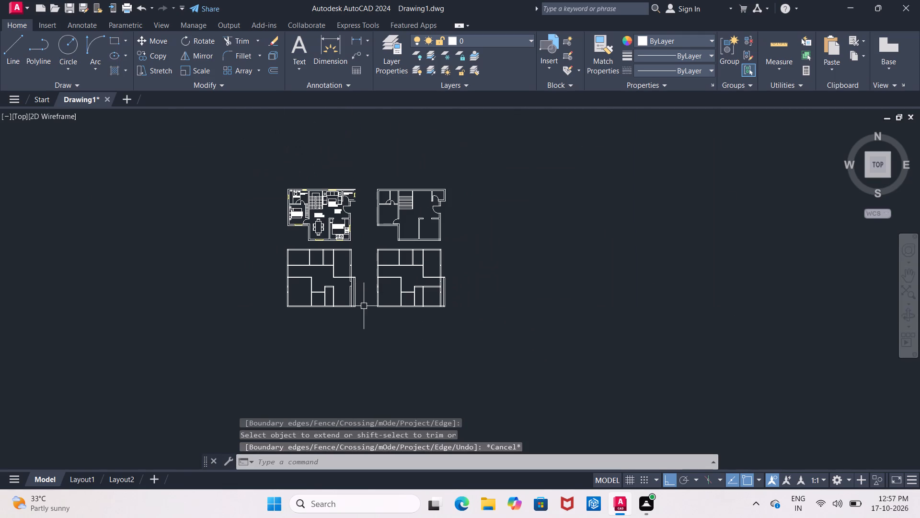
scroll(358, 316, up, 3)
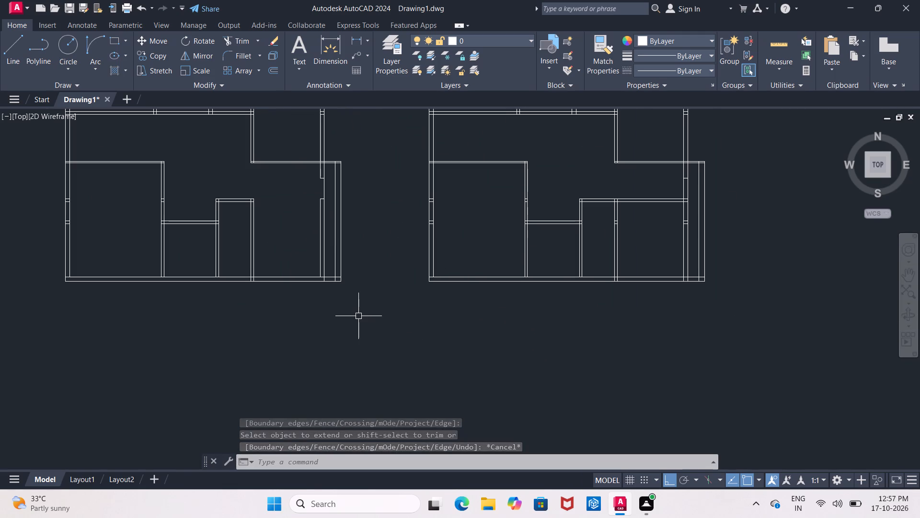
scroll(346, 306, up, 3)
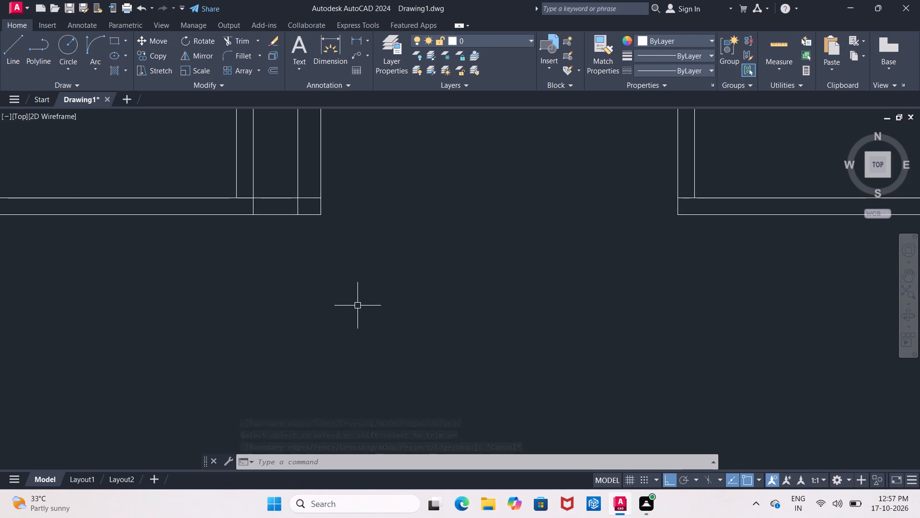
text(TR)
key(Return)
key(Return)
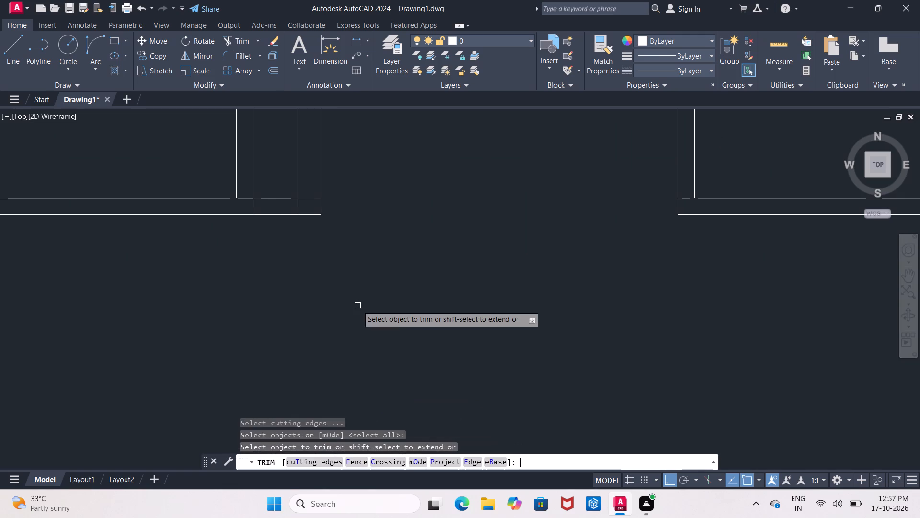
click(300, 202)
click(304, 200)
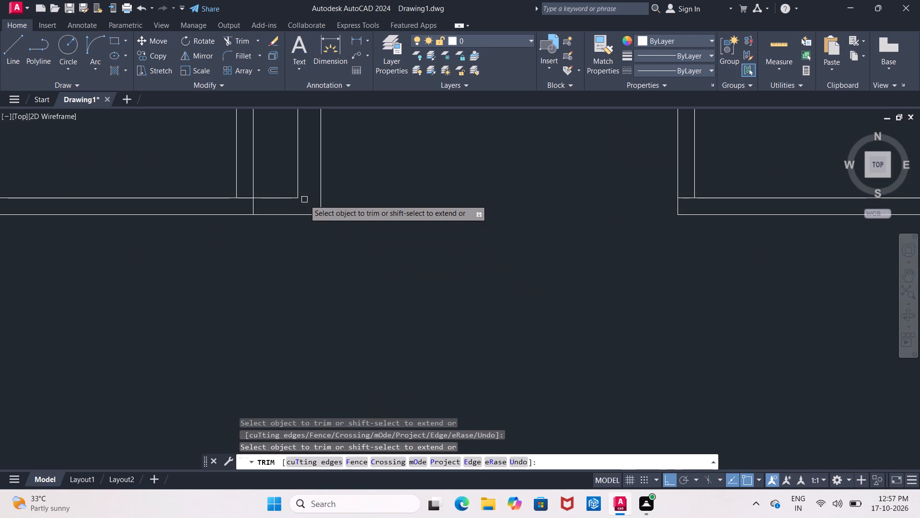
Trim the overlapping inner lines at the north corner of the new east wall extension to form a clean inner corner.
scroll(304, 200, down, 4)
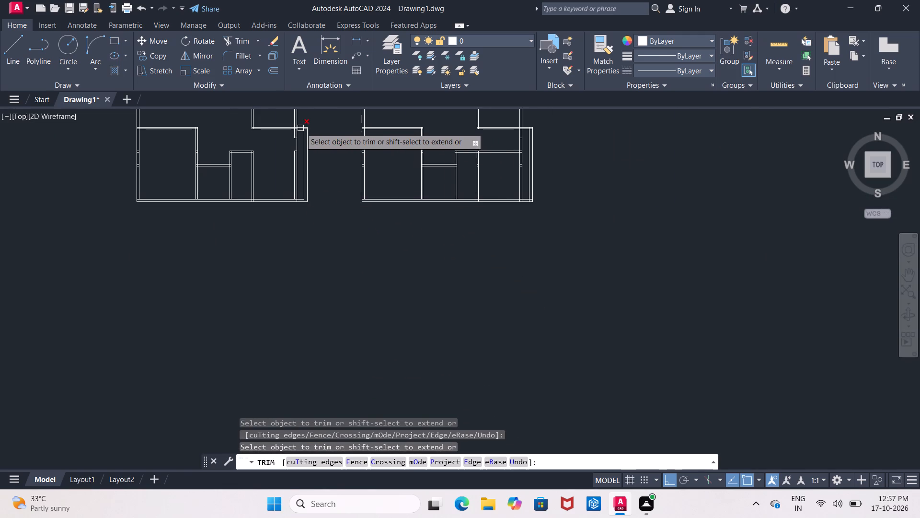
scroll(300, 128, up, 8)
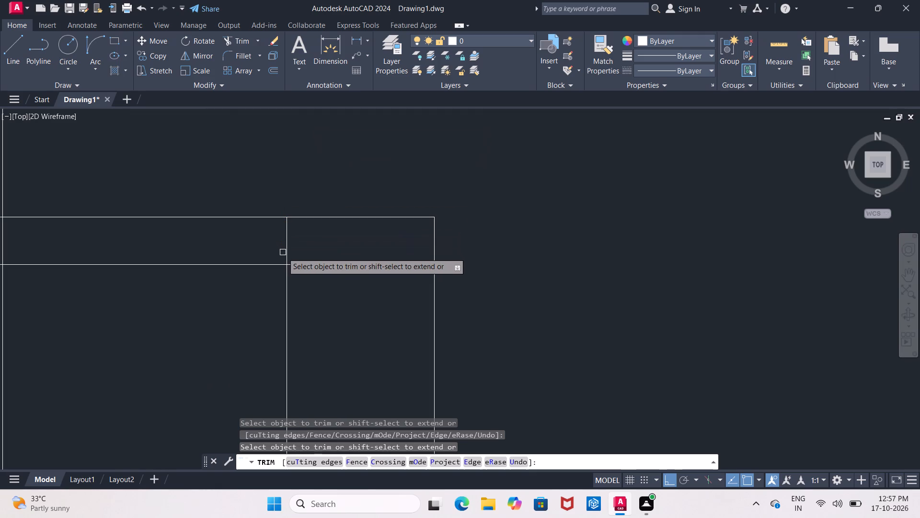
click(285, 242)
click(307, 261)
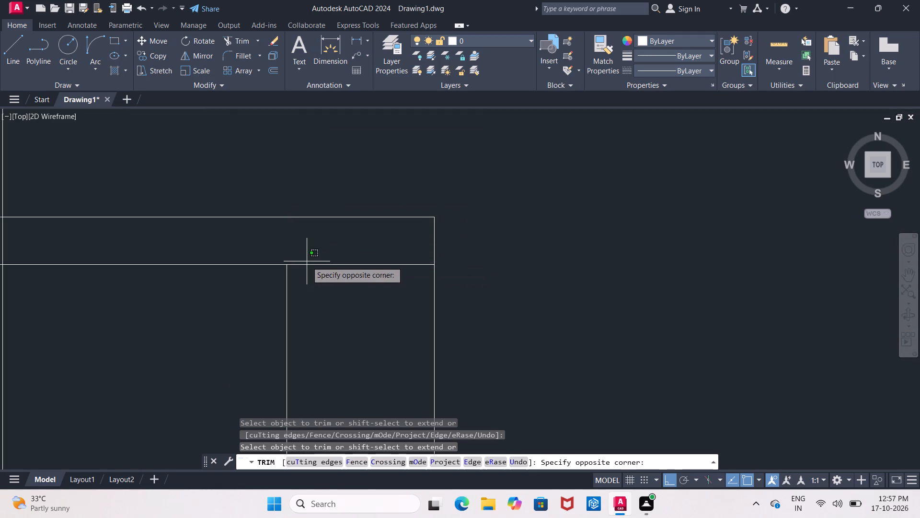
click(309, 268)
scroll(310, 267, down, 4)
middle_drag(299, 330, 290, 279)
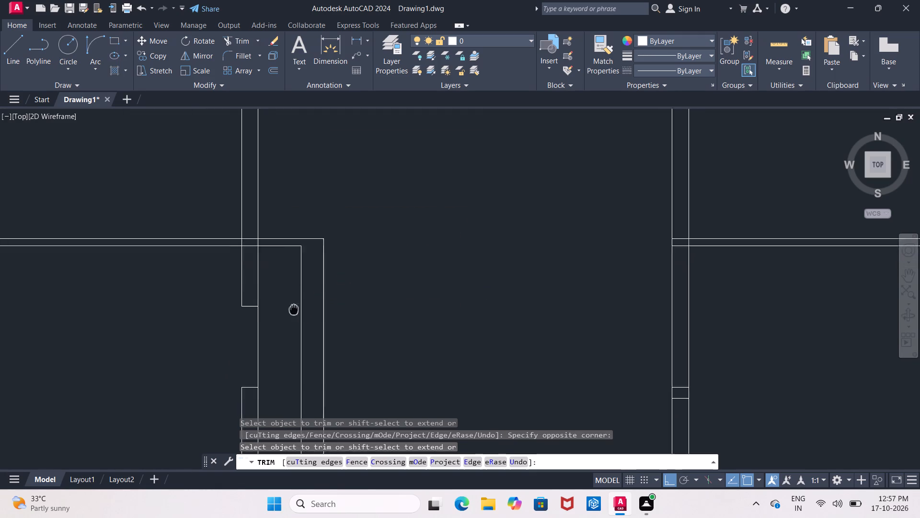
middle_drag(290, 279, 306, 204)
scroll(302, 207, down, 3)
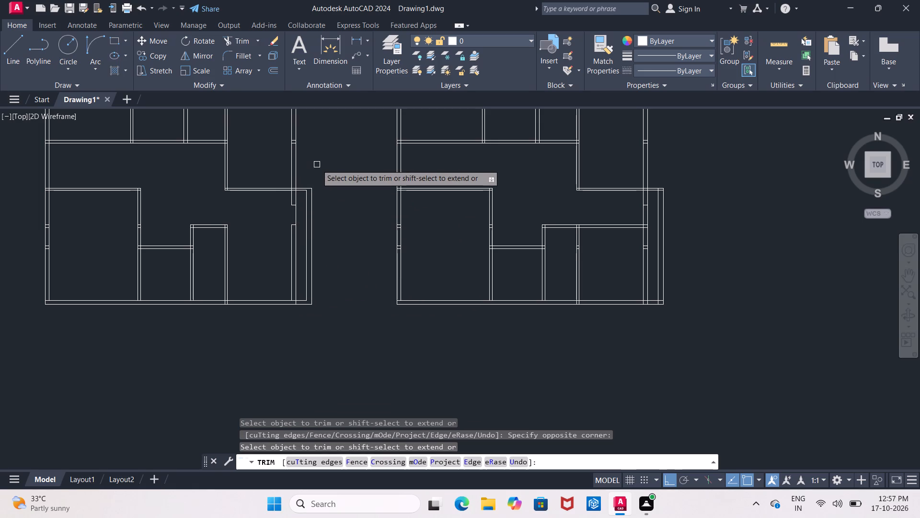
key(Escape)
Erase the two short cross lines in the old east wall level with the partition south of the northern rooms.
scroll(300, 146, up, 3)
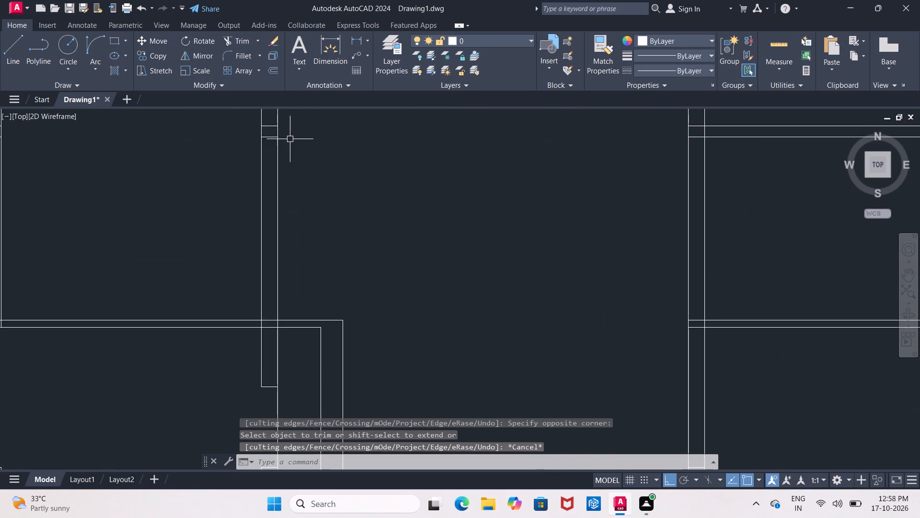
scroll(289, 138, up, 1)
middle_drag(289, 138, 287, 190)
click(260, 172)
click(256, 193)
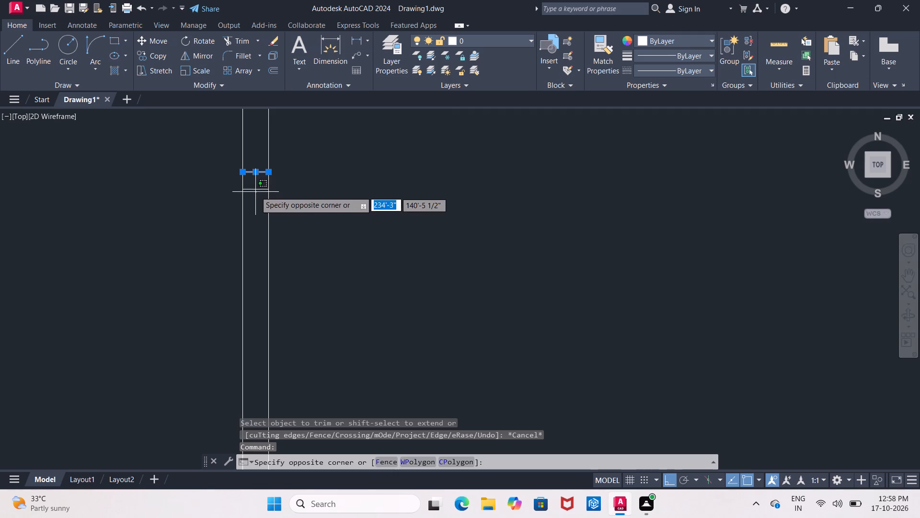
click(255, 188)
key(Delete)
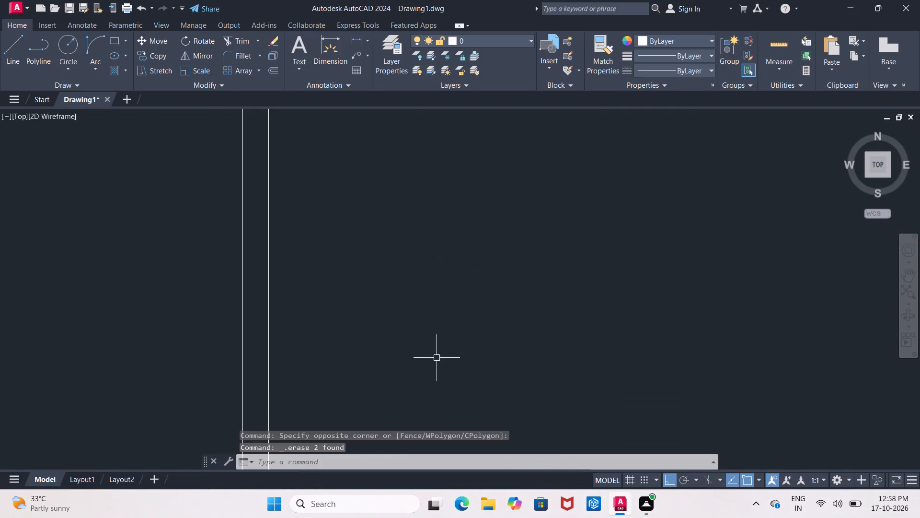
scroll(440, 353, down, 5)
middle_drag(444, 352, 402, 212)
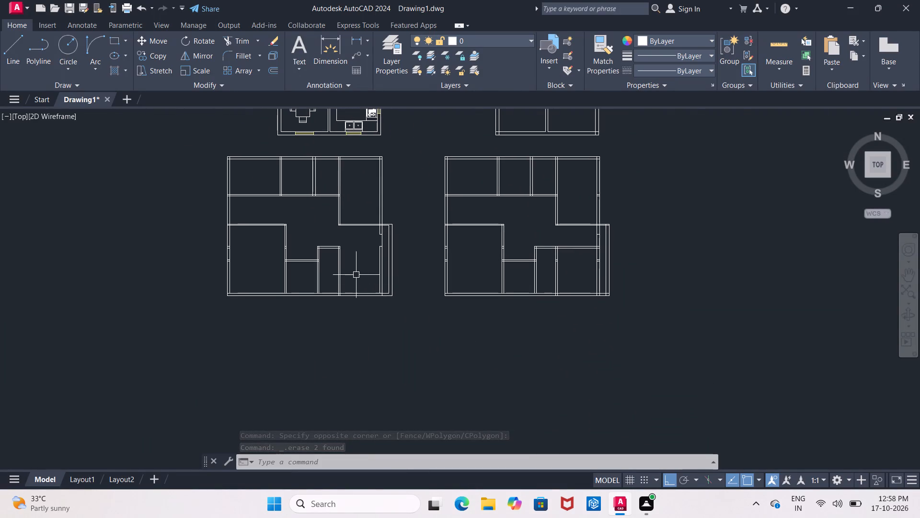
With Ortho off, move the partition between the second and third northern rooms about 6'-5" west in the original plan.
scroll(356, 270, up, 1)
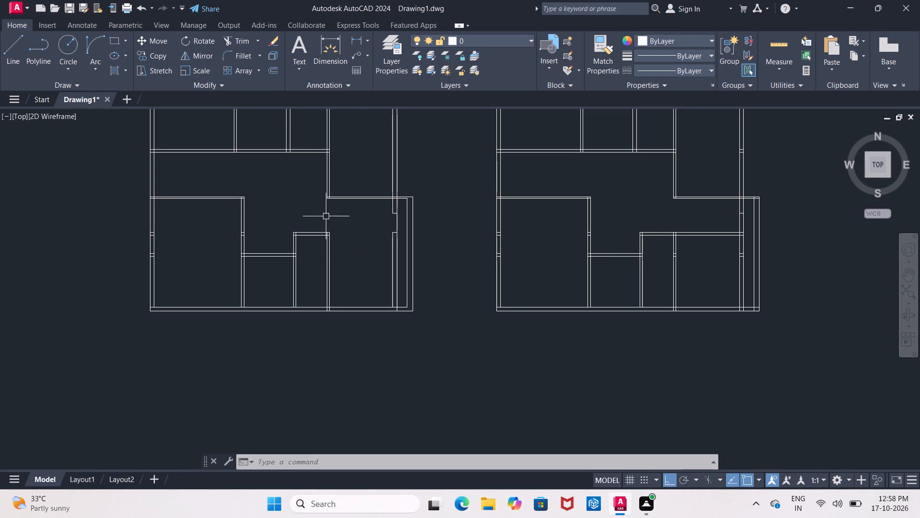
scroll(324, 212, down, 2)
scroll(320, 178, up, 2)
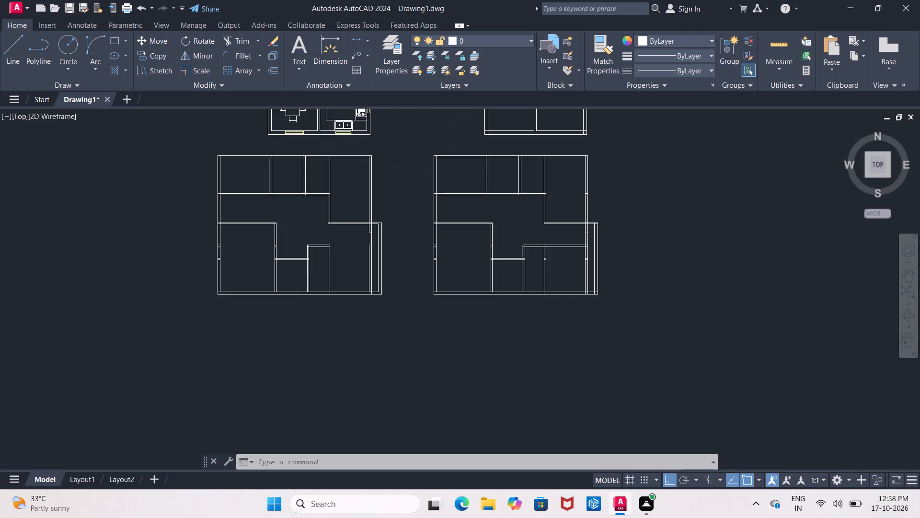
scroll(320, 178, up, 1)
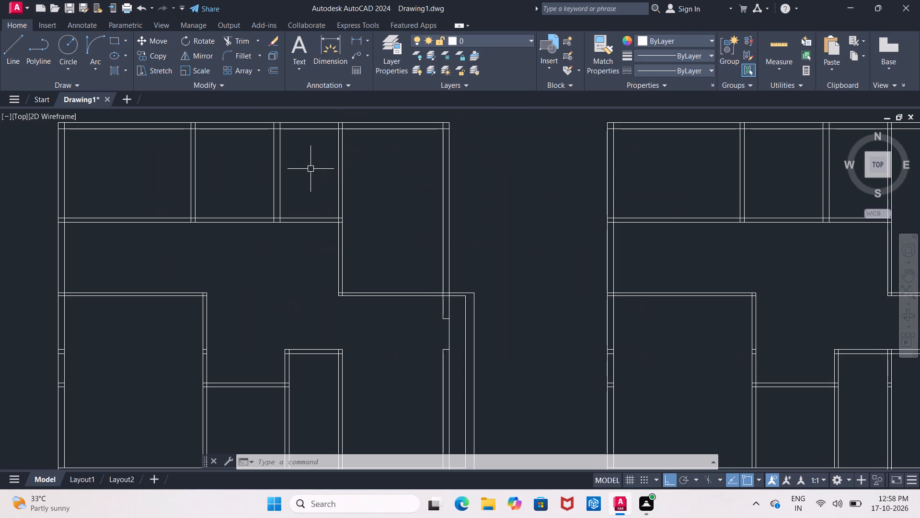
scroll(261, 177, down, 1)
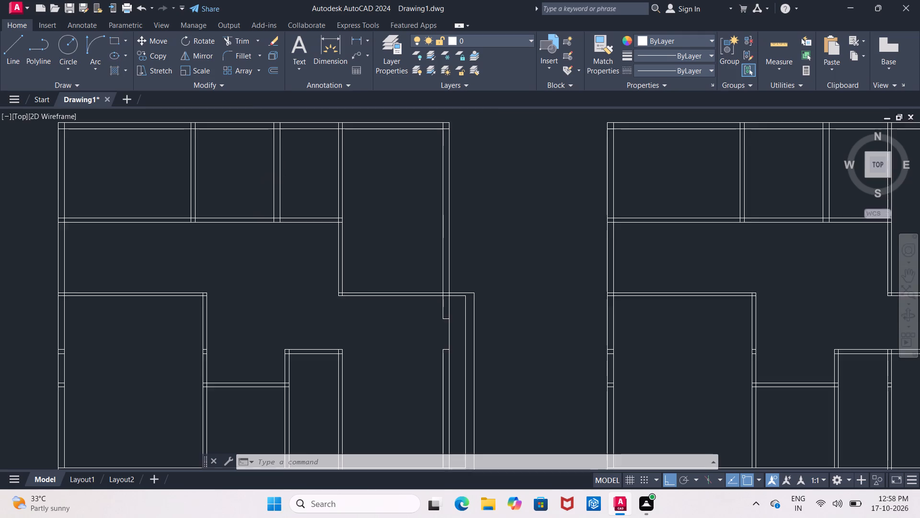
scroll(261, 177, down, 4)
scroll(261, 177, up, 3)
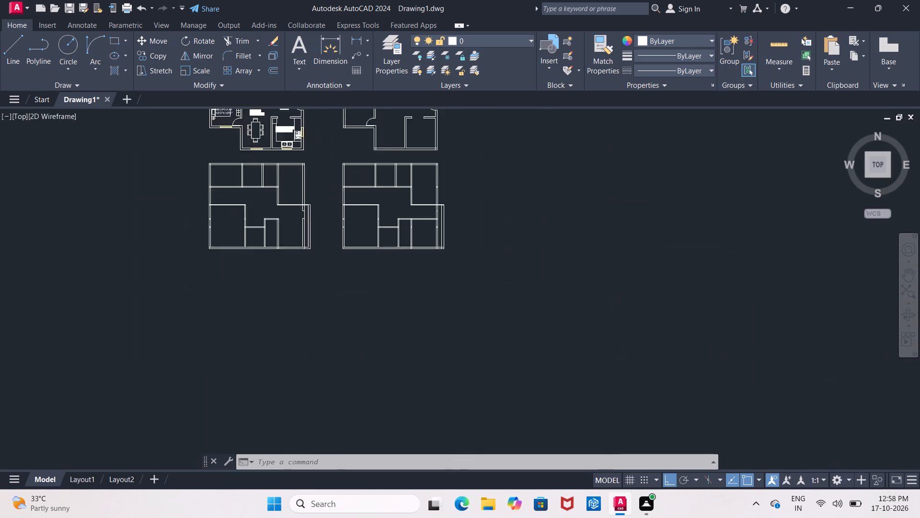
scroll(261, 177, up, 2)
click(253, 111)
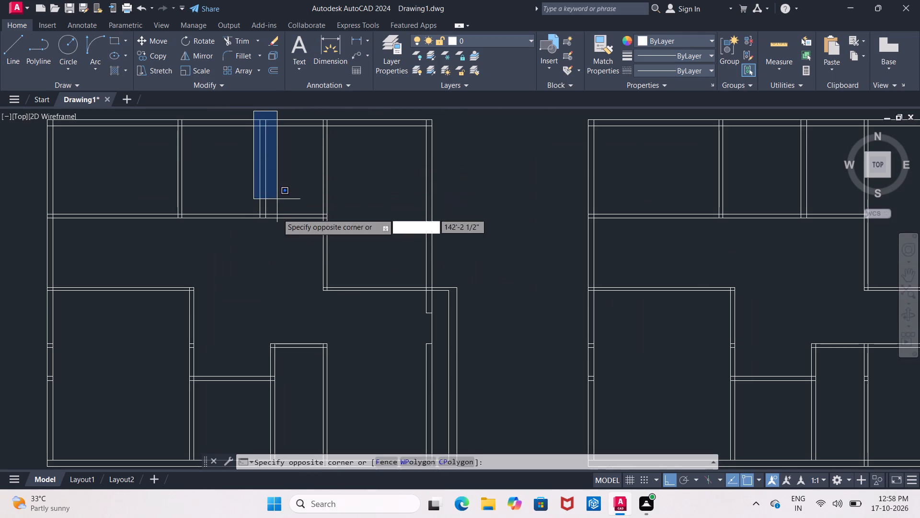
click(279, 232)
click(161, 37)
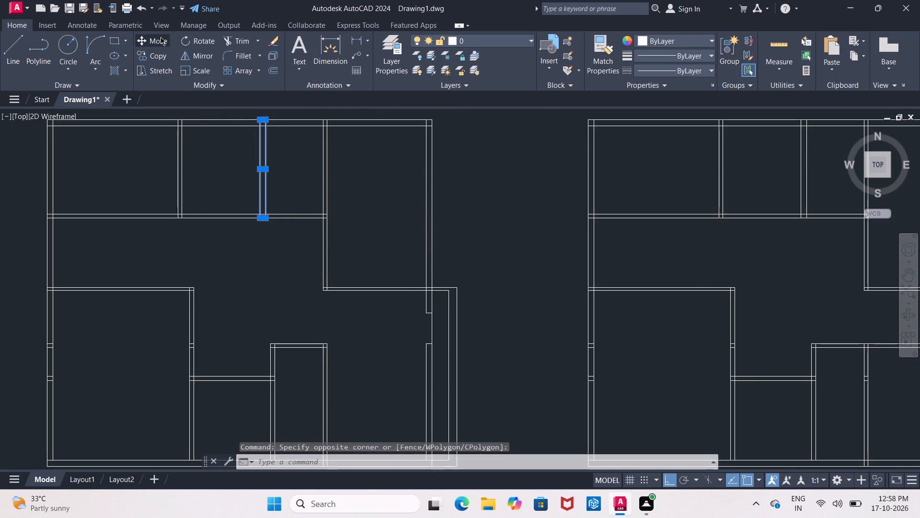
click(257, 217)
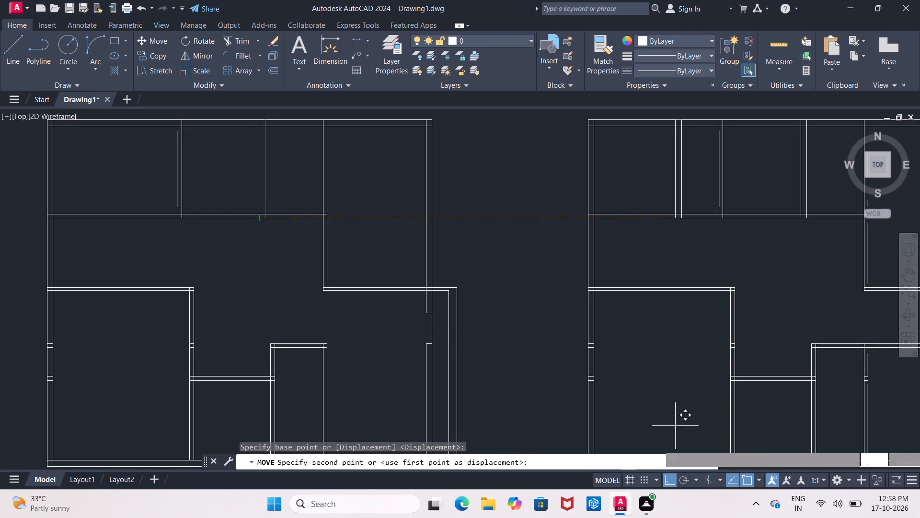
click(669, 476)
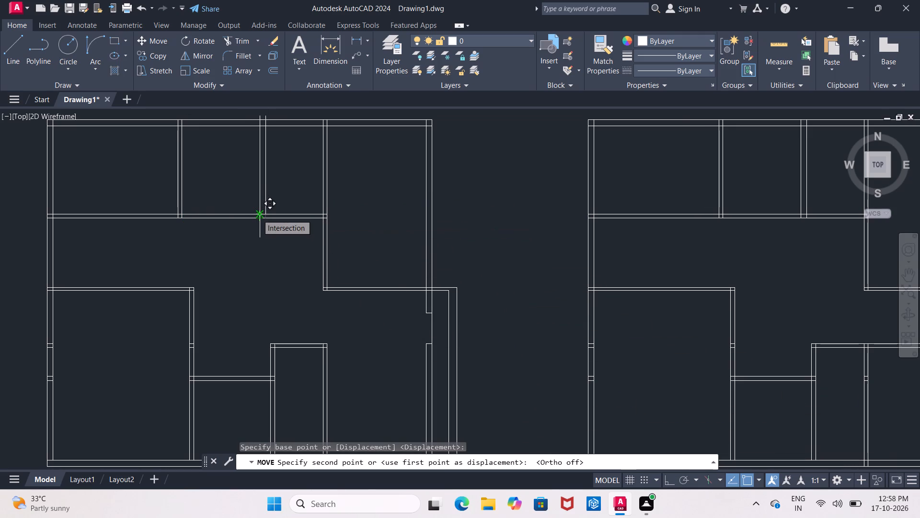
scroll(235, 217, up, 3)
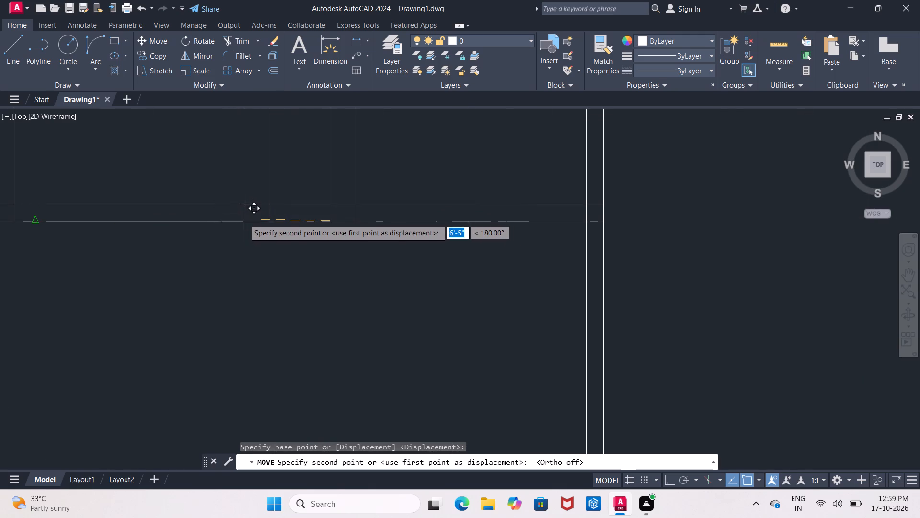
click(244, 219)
Move that same partition's two lines back east, to about midway between the neighbouring northern partitions.
scroll(244, 219, down, 2)
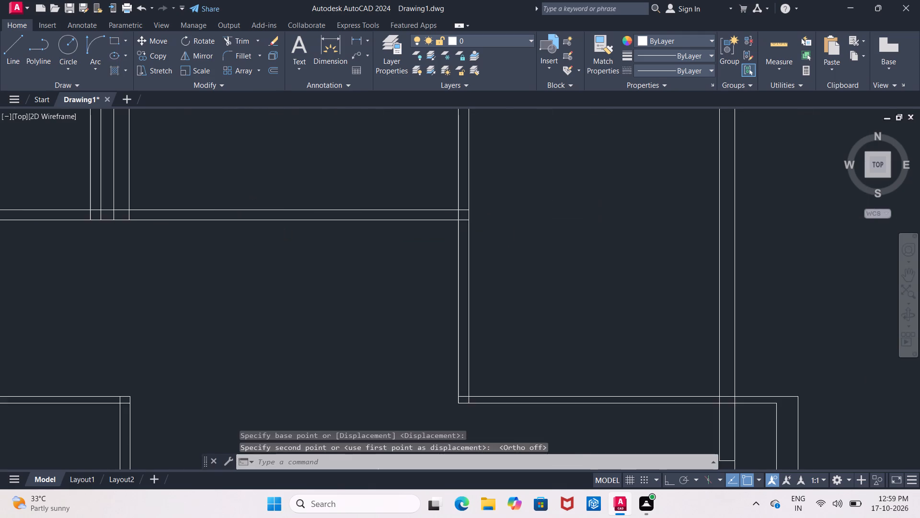
scroll(243, 219, down, 2)
scroll(225, 205, up, 3)
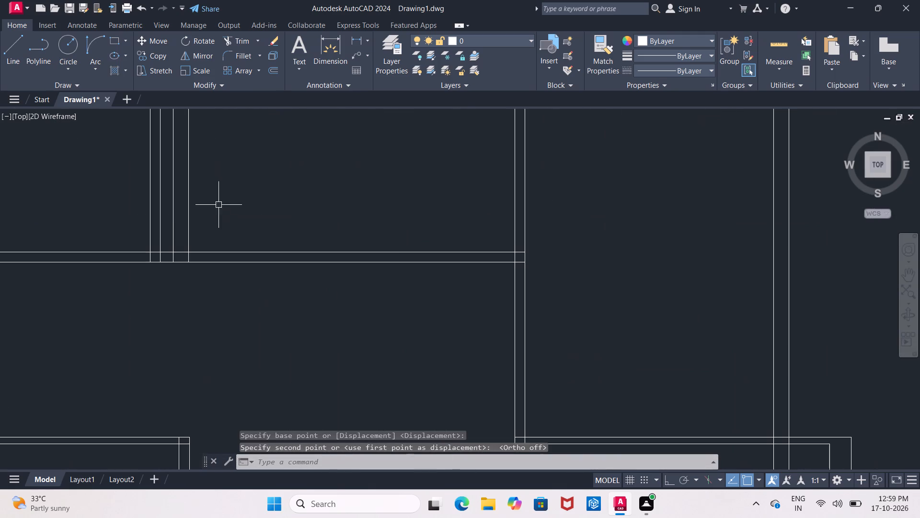
click(171, 227)
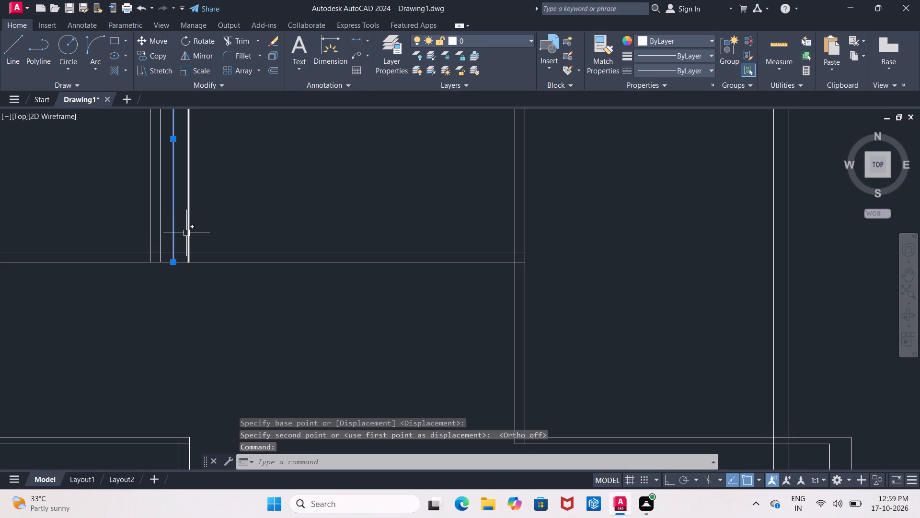
click(187, 231)
click(159, 37)
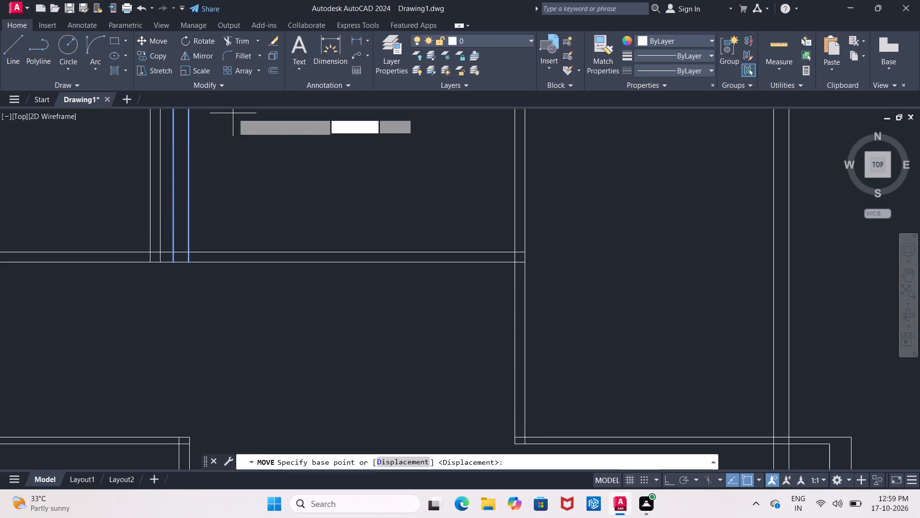
click(189, 259)
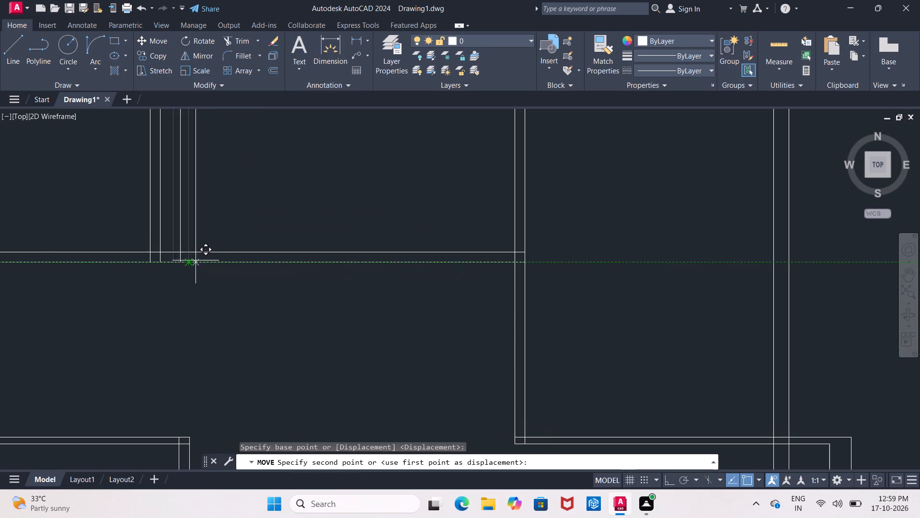
scroll(250, 261, down, 1)
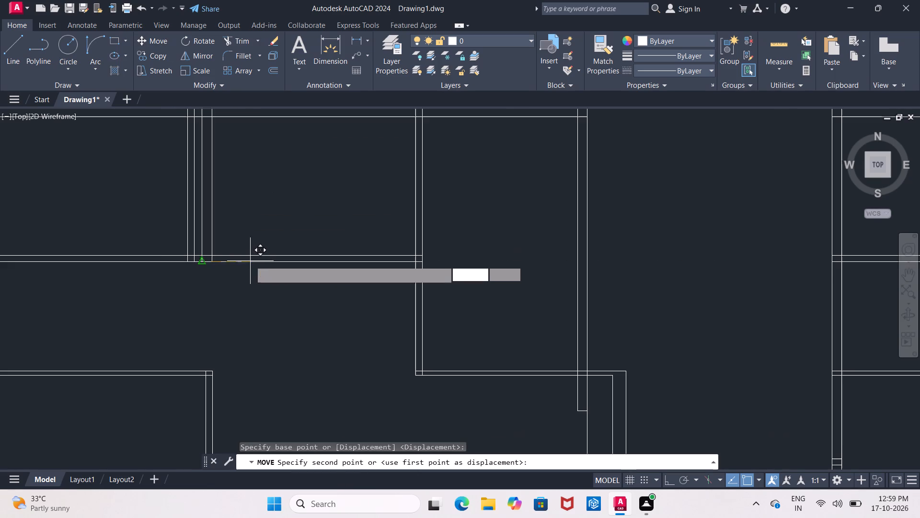
scroll(262, 261, down, 1)
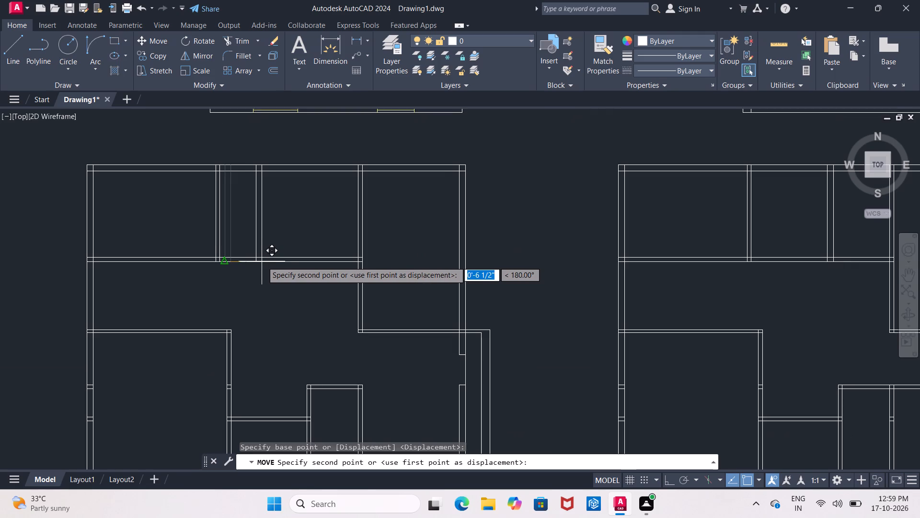
click(283, 273)
Extend both lines of the moved partition north to the north wall's inner line.
scroll(283, 273, up, 1)
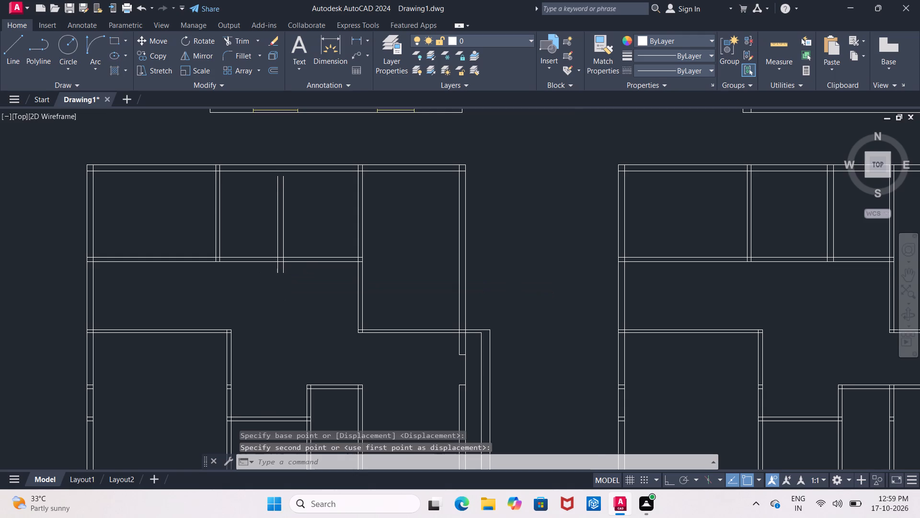
key(grave)
key(Escape)
text(EX)
key(Return)
key(Return)
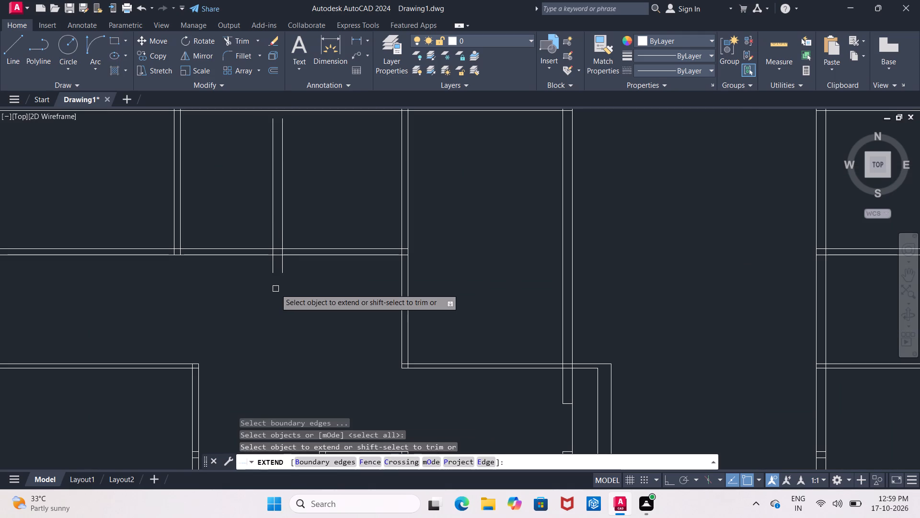
click(273, 158)
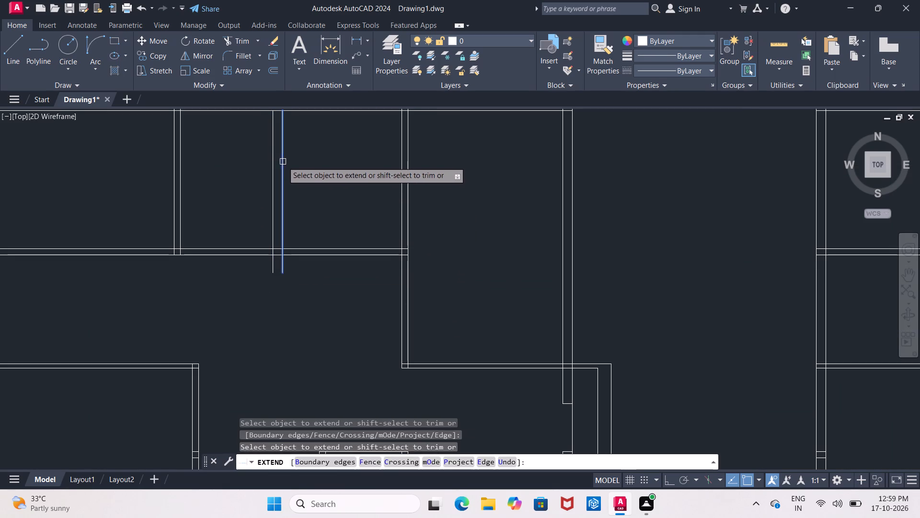
click(285, 160)
scroll(291, 164, down, 1)
middle_drag(291, 164, 272, 146)
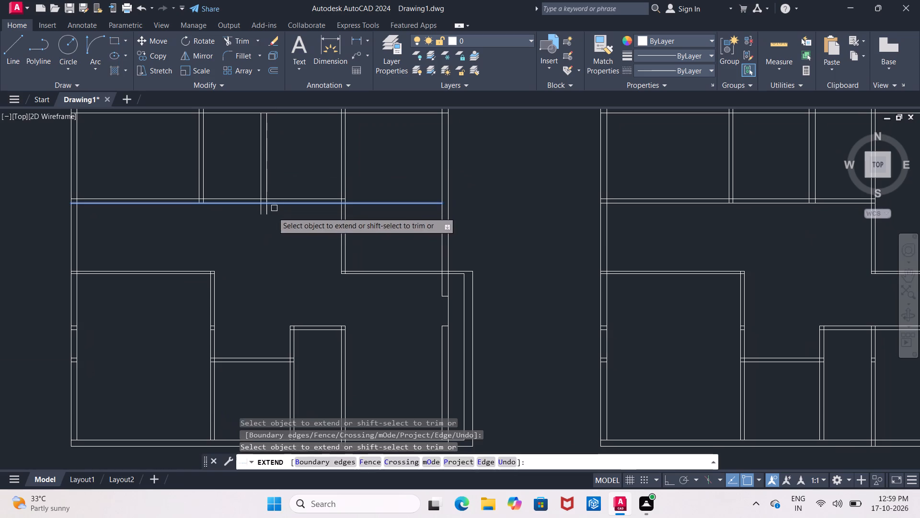
key(Escape)
Trim the two partition line ends that stick out south of the northern rooms' south wall.
text(TR)
key(Return)
key(Return)
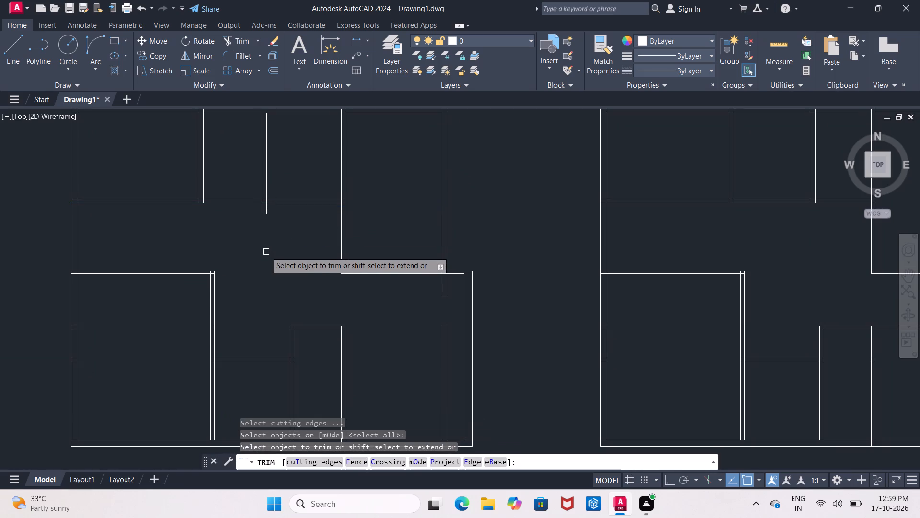
click(259, 209)
click(267, 211)
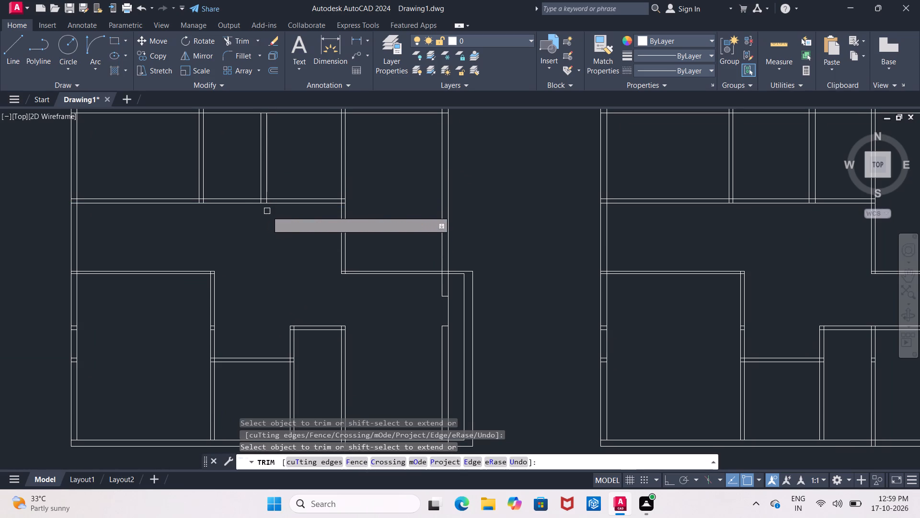
scroll(287, 238, down, 1)
middle_drag(287, 238, 282, 214)
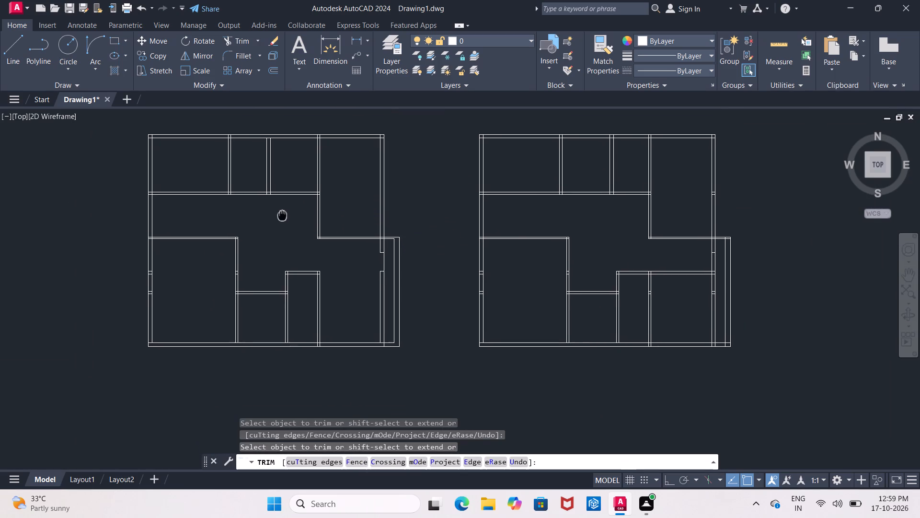
middle_drag(282, 214, 281, 212)
scroll(281, 212, up, 1)
middle_drag(281, 212, 282, 181)
key(grave)
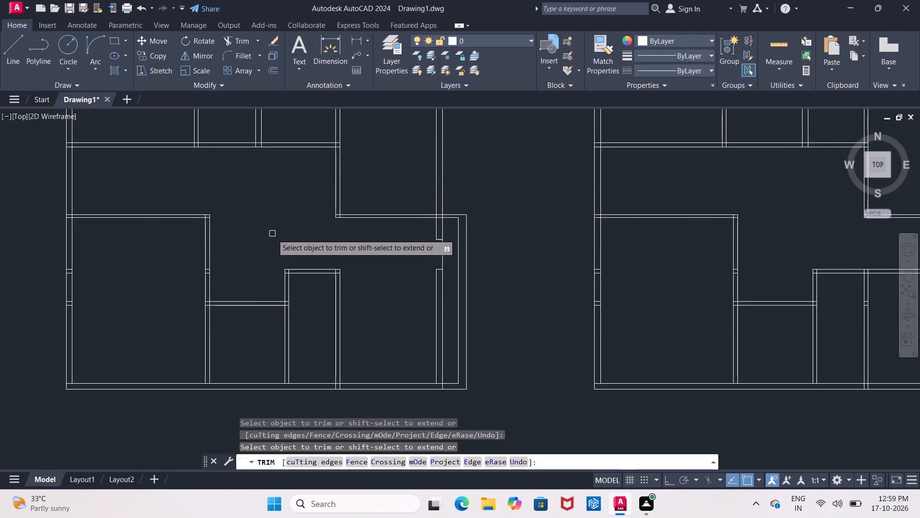
key(Escape)
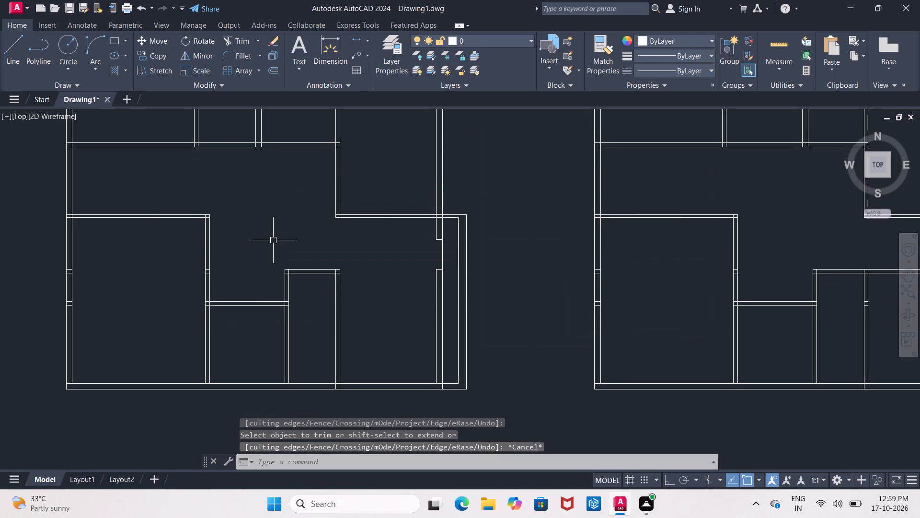
Move the west wall of the small south room about 0'-11 1/2" west.
click(273, 240)
click(301, 403)
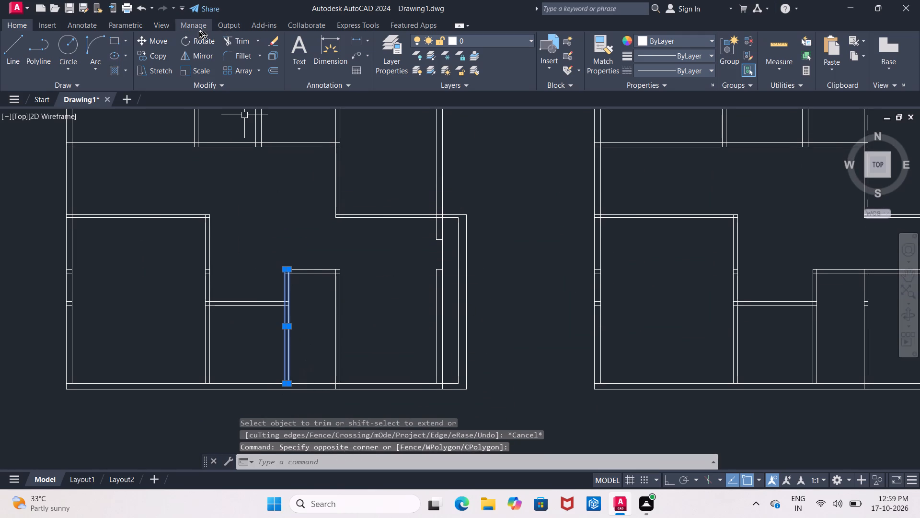
click(163, 46)
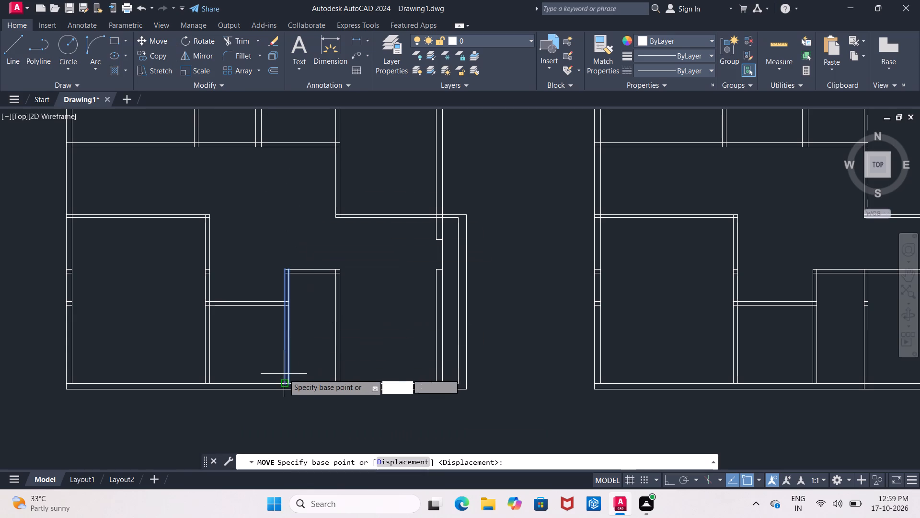
scroll(290, 377, up, 2)
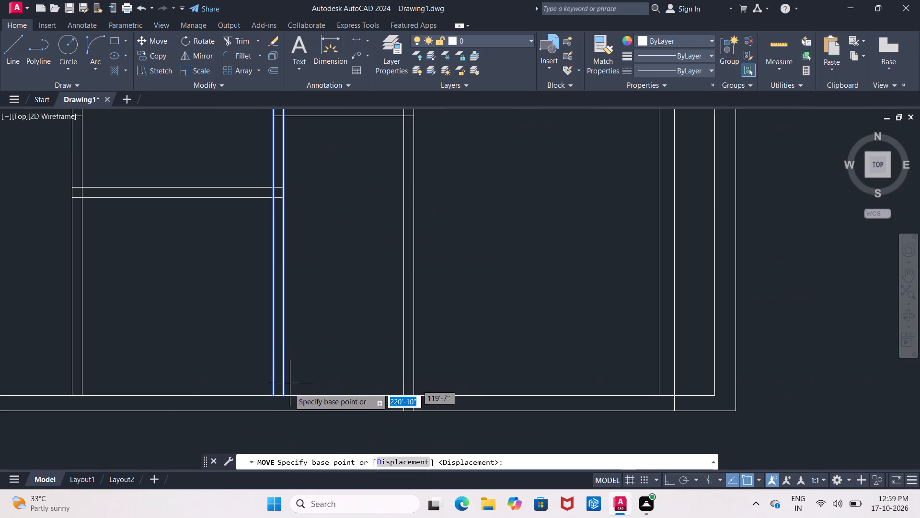
click(285, 395)
scroll(275, 396, down, 1)
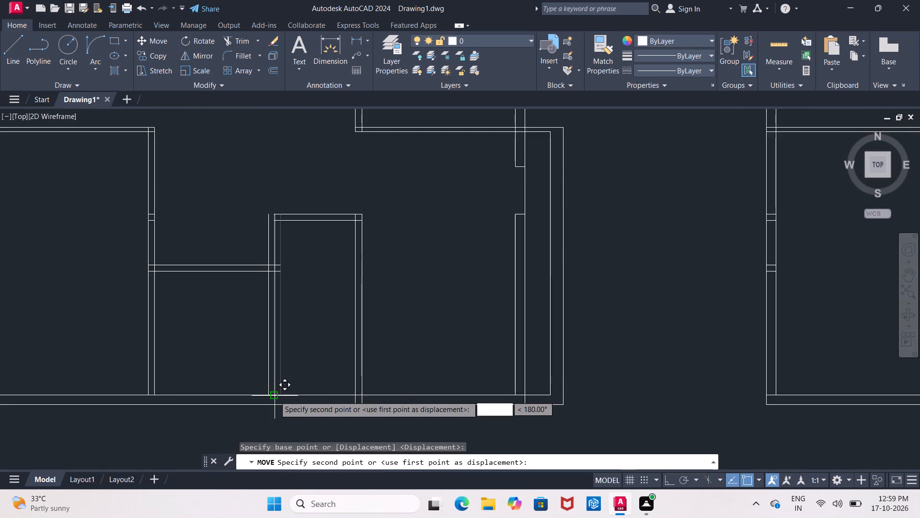
scroll(275, 396, down, 1)
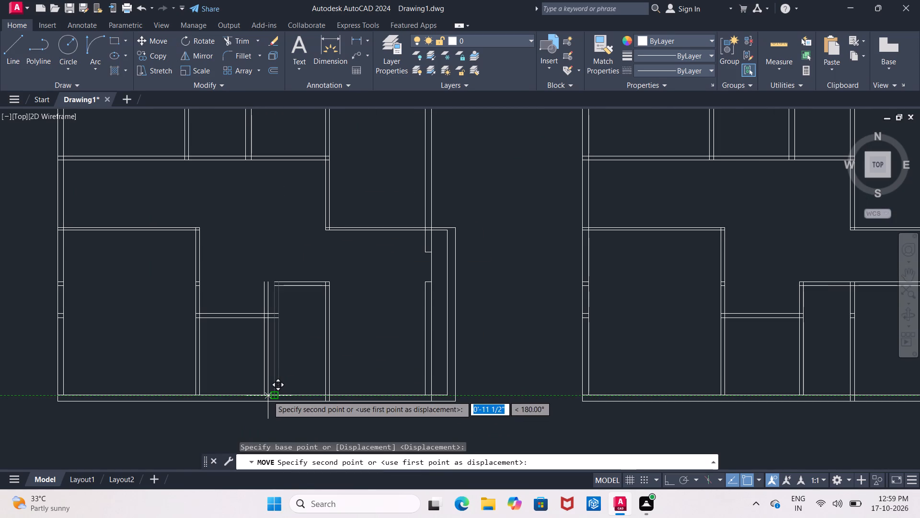
click(268, 396)
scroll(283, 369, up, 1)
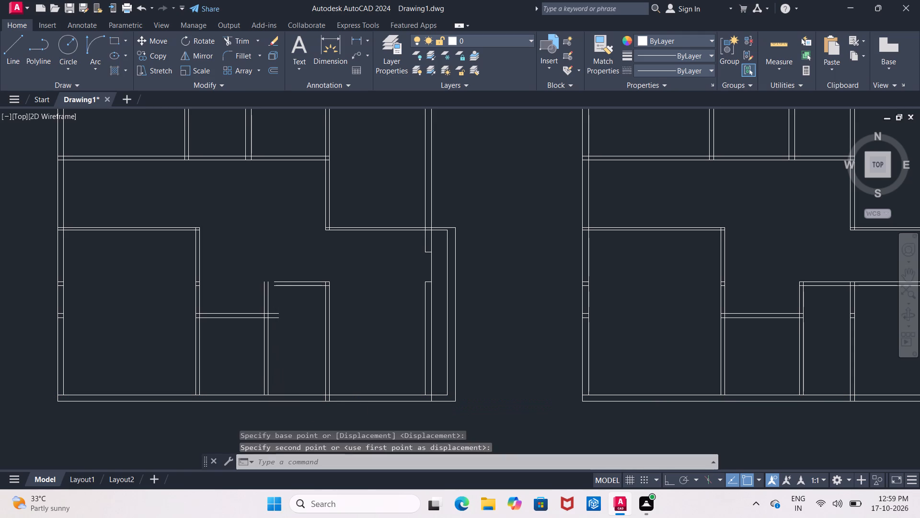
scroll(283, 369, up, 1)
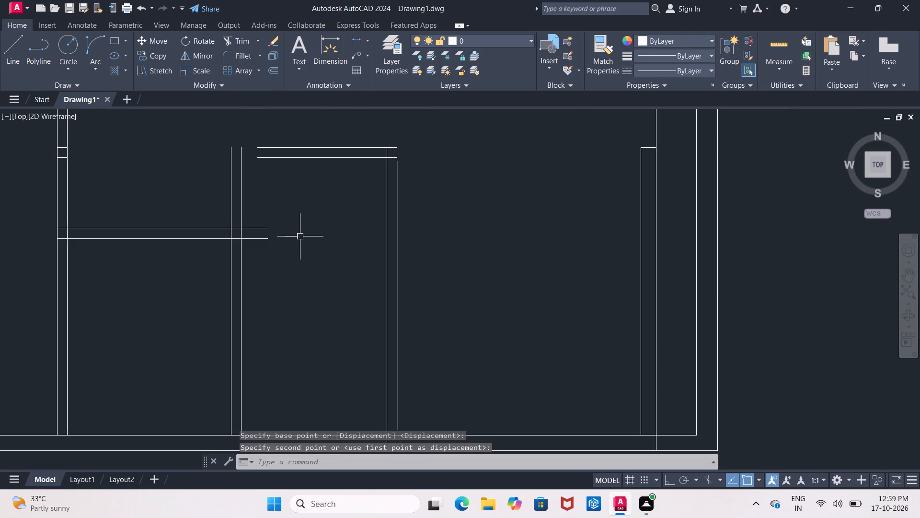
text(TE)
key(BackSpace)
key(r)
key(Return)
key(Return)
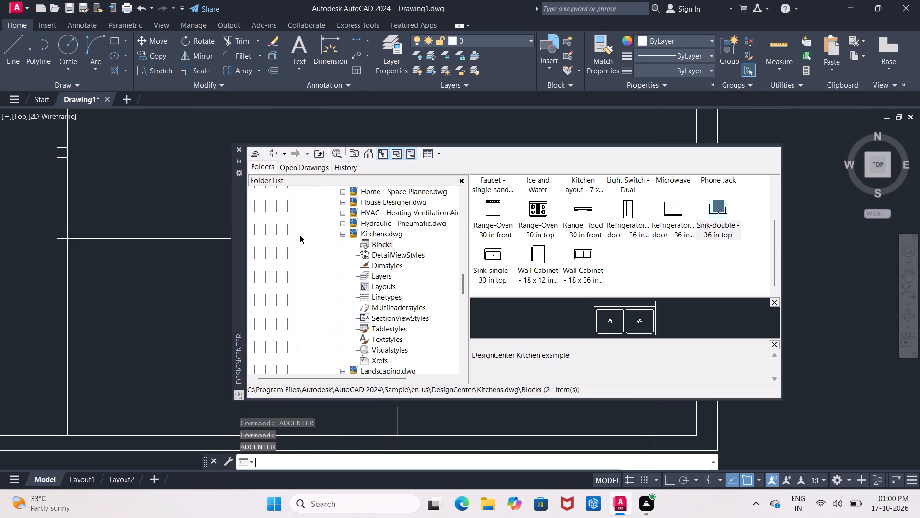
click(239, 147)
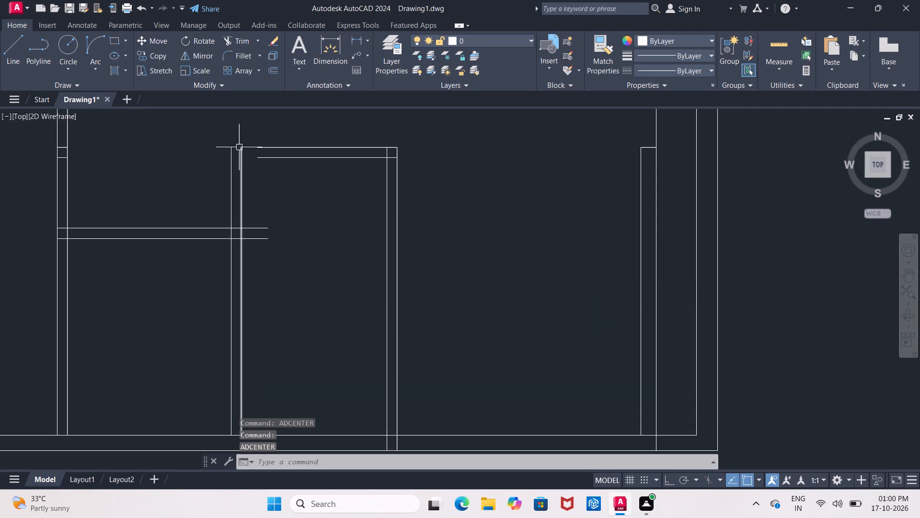
Trim the two horizontal partition line ends that stick out east of the small south room's moved west wall.
text(TR)
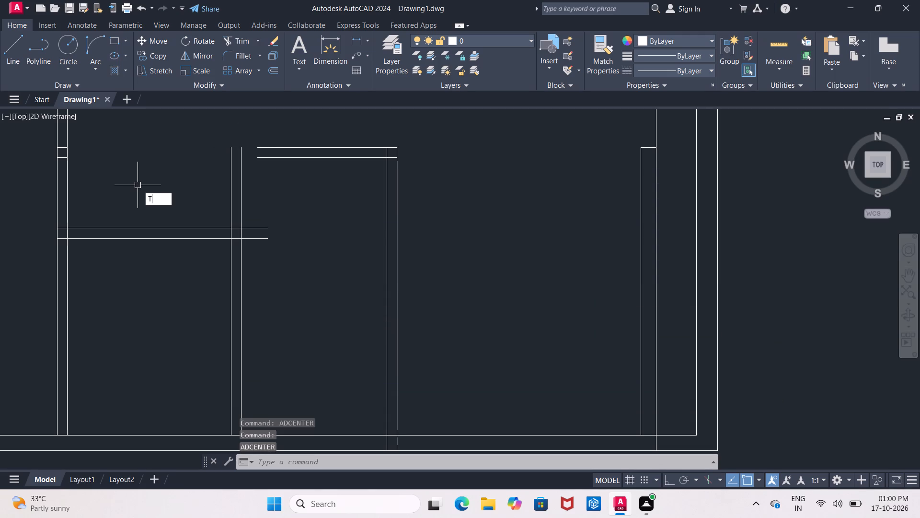
key(Return)
key(Return)
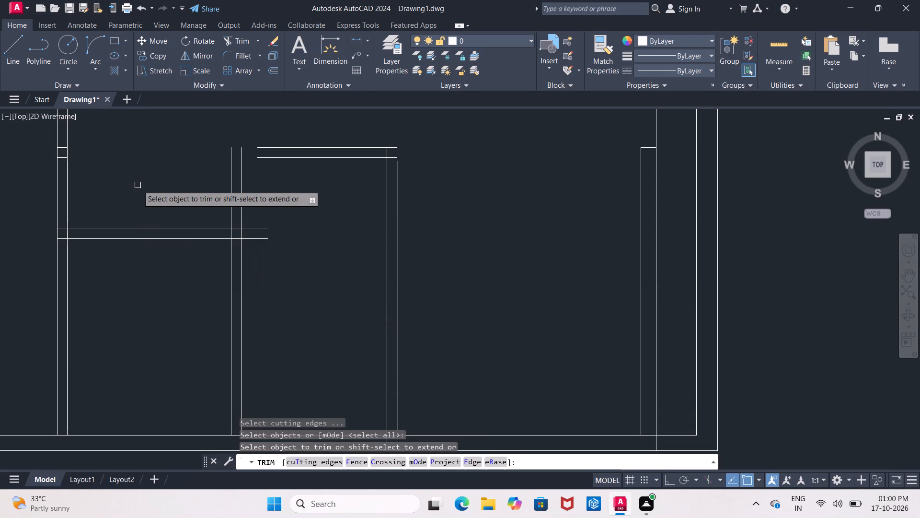
click(262, 216)
click(258, 249)
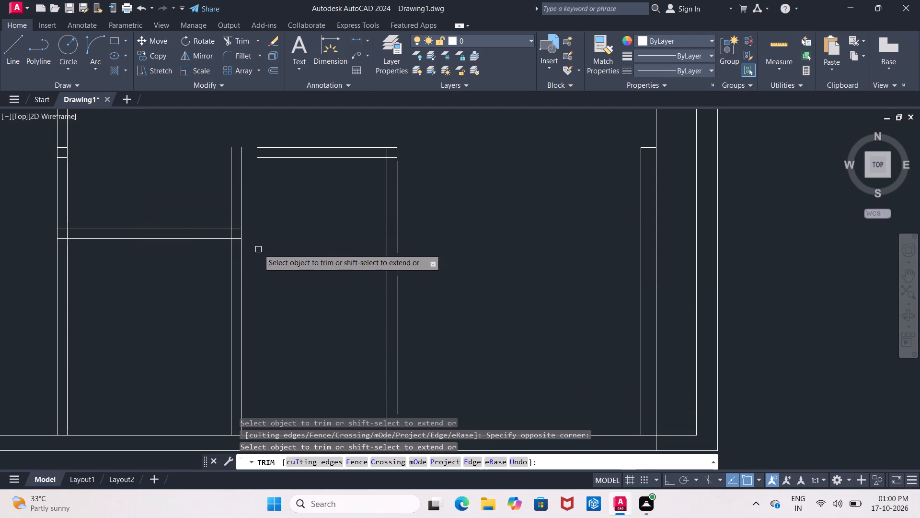
key(Escape)
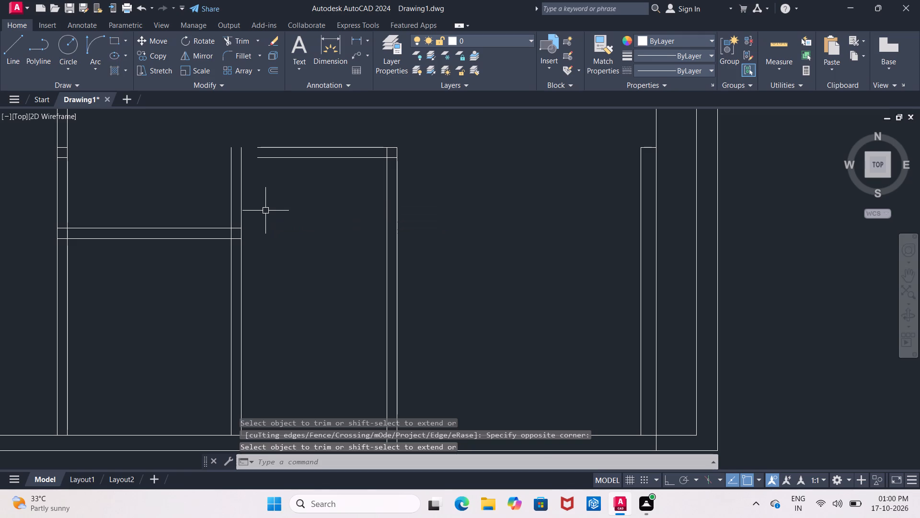
Extend both lines of the small south room's north wall west to the outer line of its moved west wall.
text(EX)
key(Return)
key(Return)
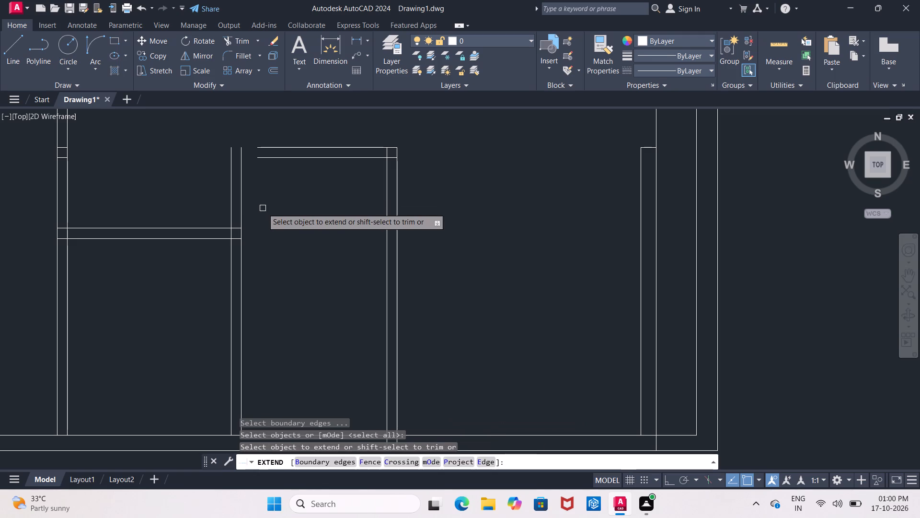
click(311, 158)
click(308, 157)
click(305, 146)
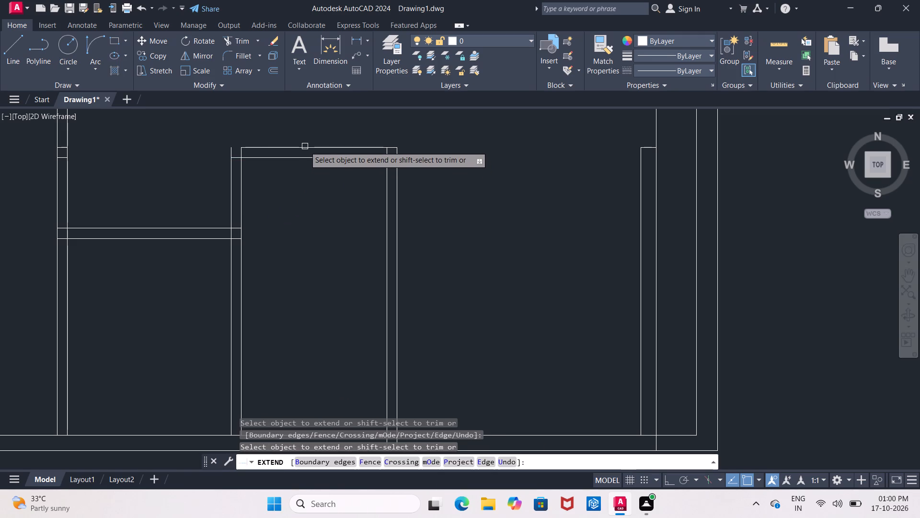
click(305, 148)
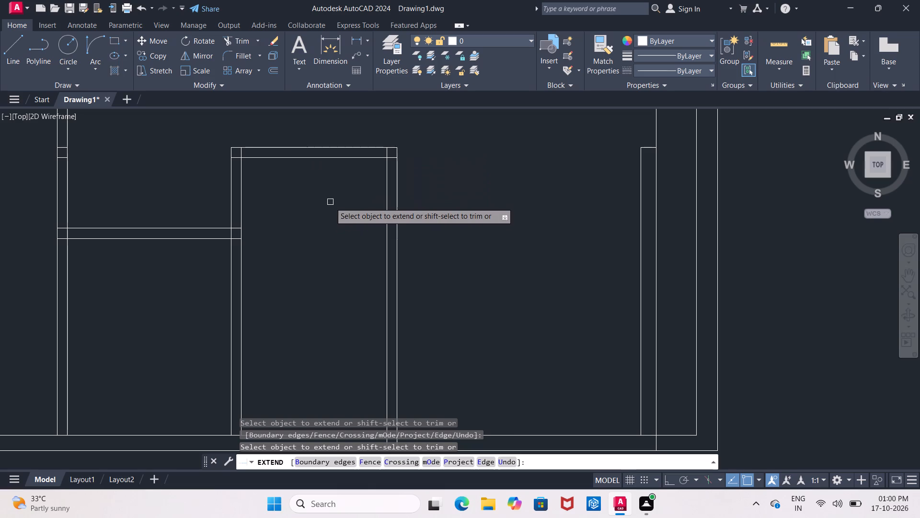
key(Escape)
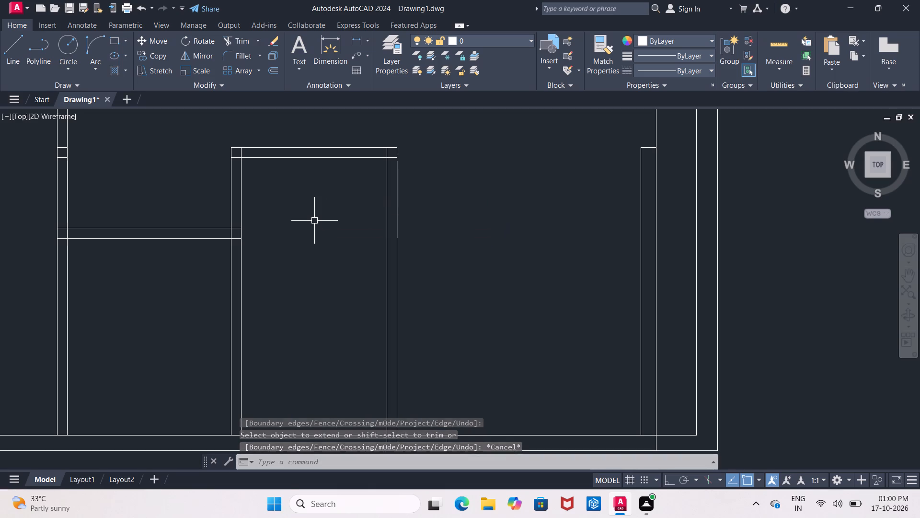
Save the drawing as G+1 HOUSE PLAN in the mallikarjun folder on the desktop.
click(17, 14)
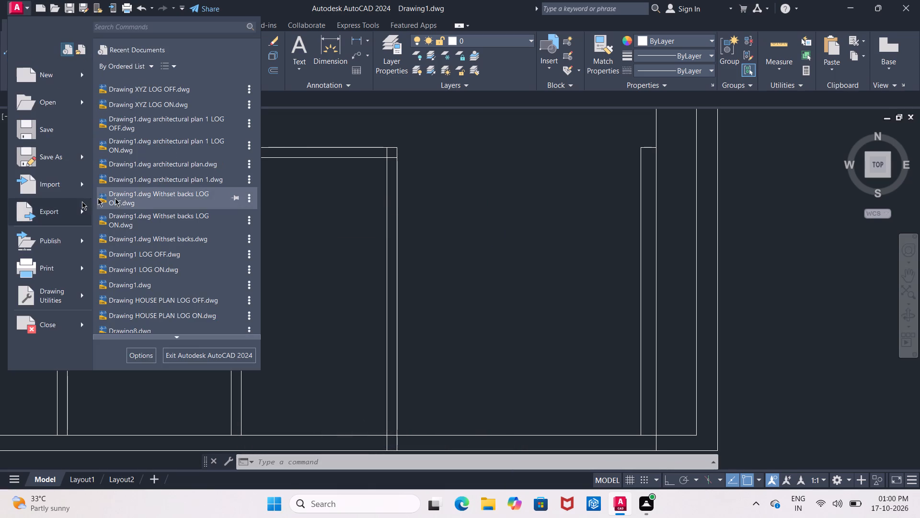
click(75, 162)
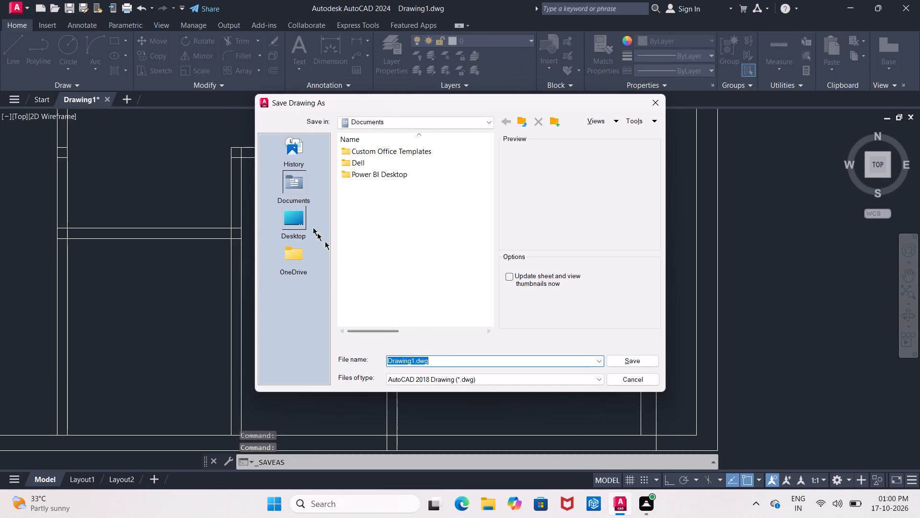
double_click(303, 219)
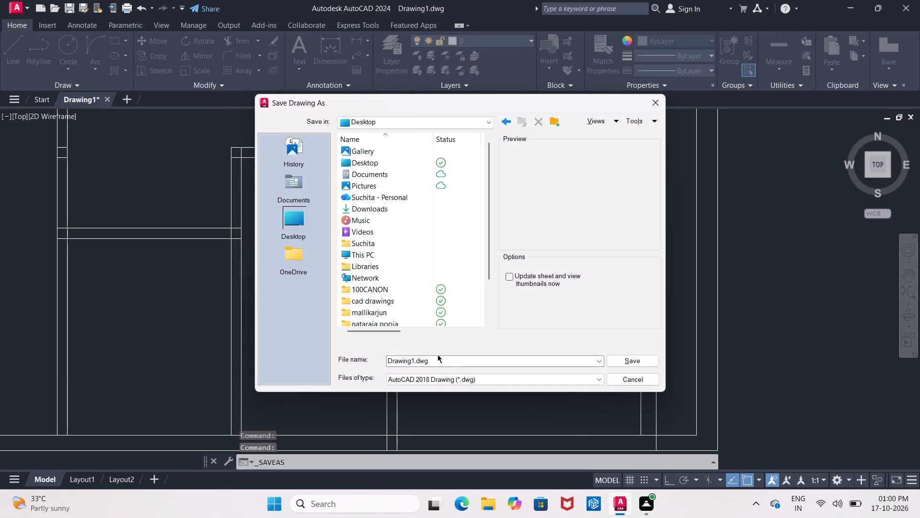
double_click(399, 310)
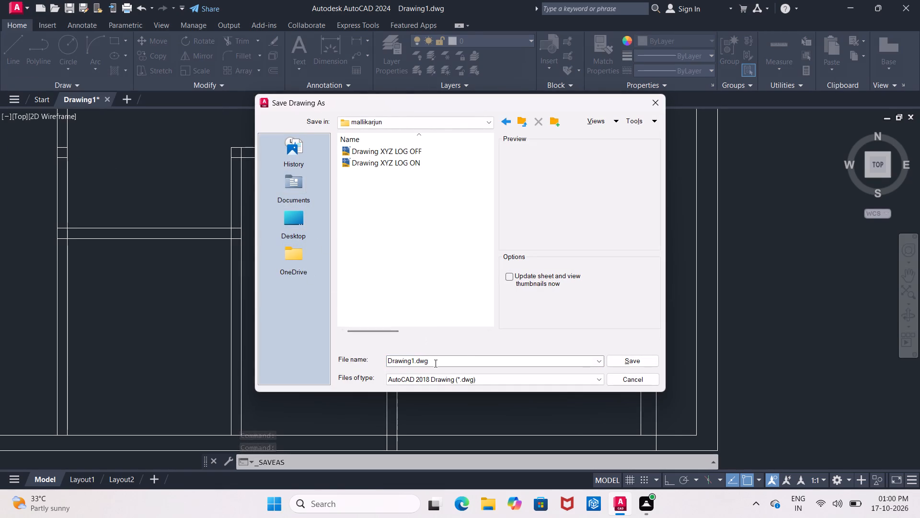
click(436, 364)
key(BackSpace)
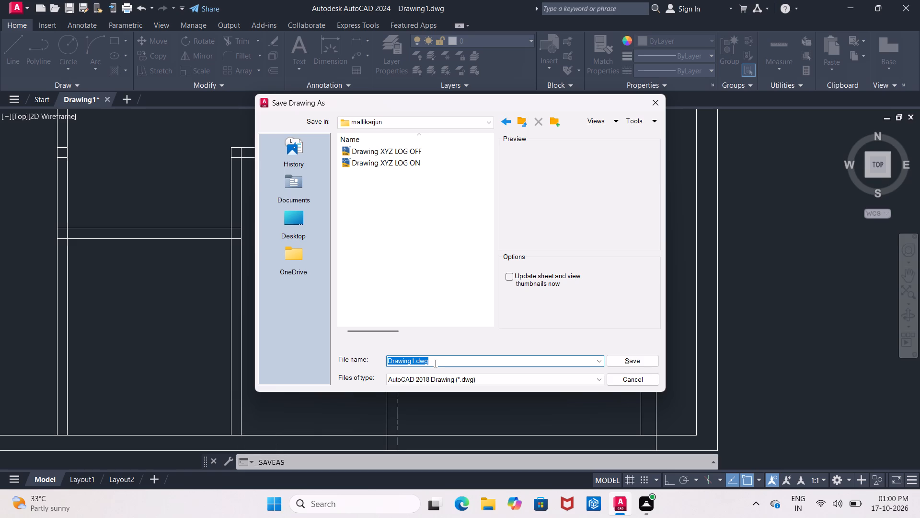
key(g)
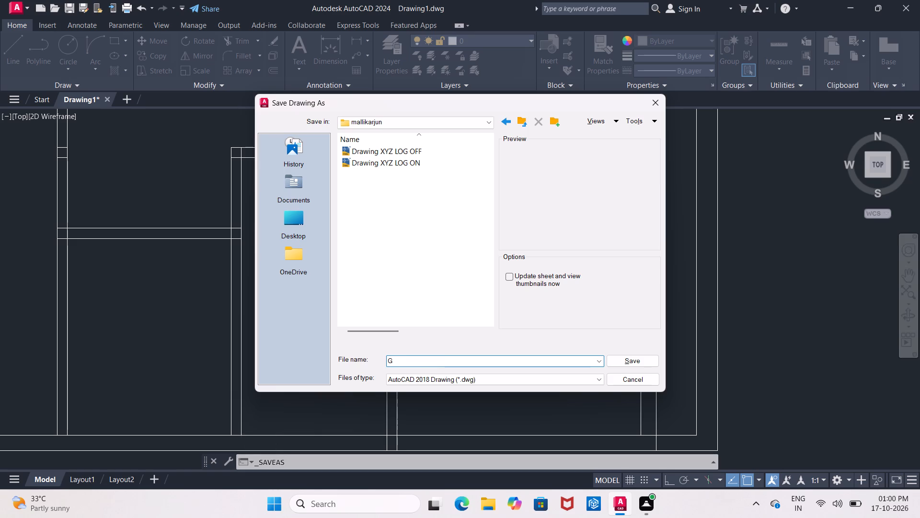
key(plus)
key(1)
key(space)
text(HOUSE PLAN)
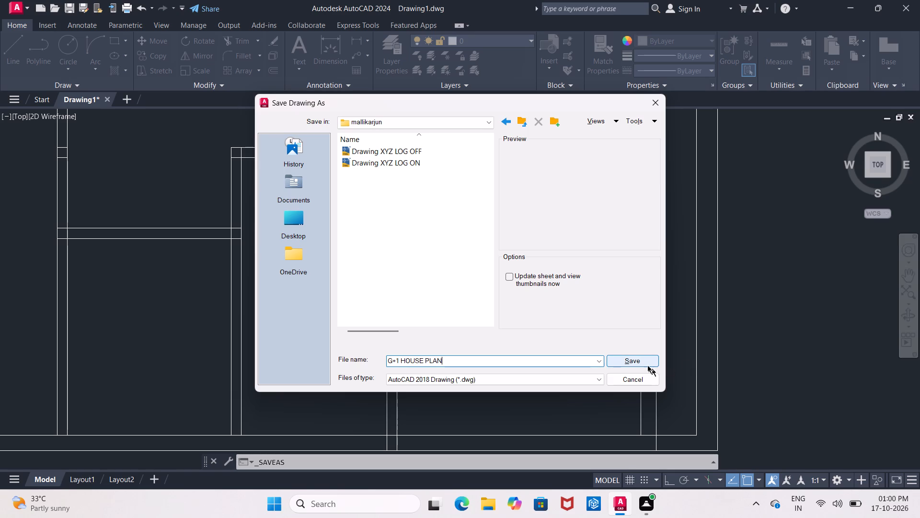
click(644, 361)
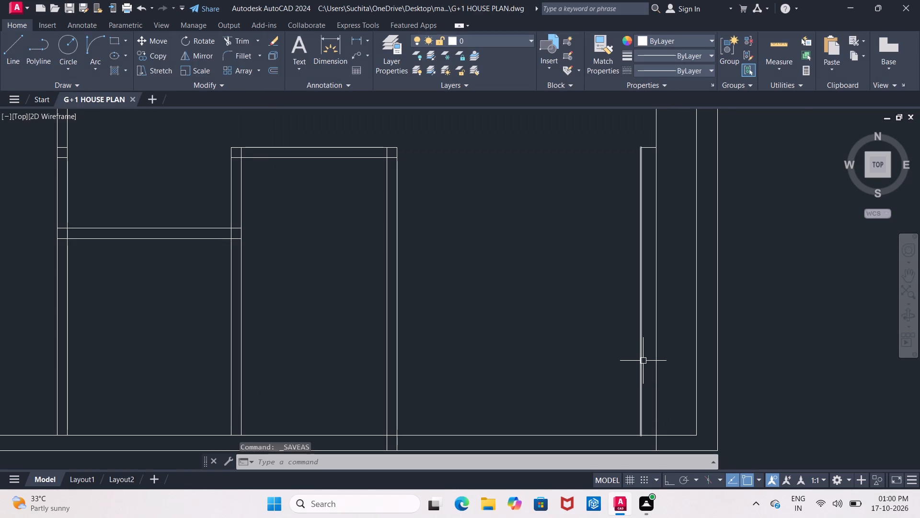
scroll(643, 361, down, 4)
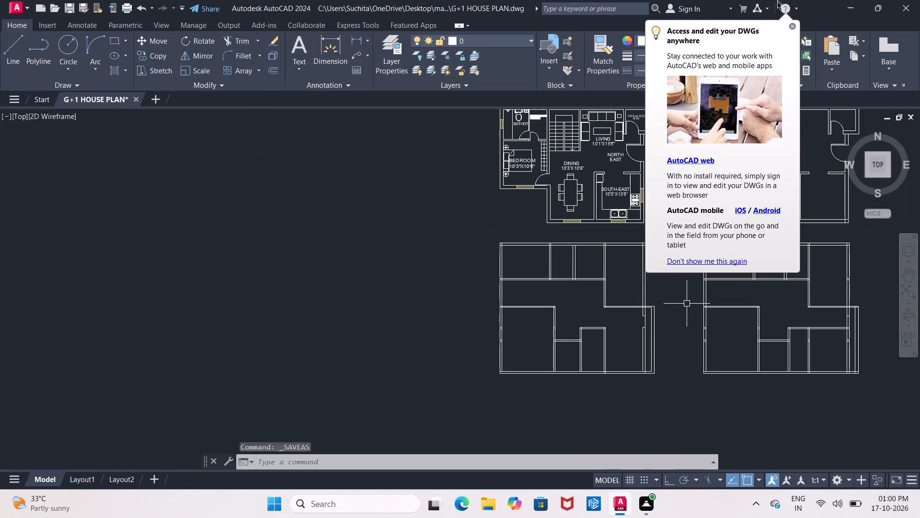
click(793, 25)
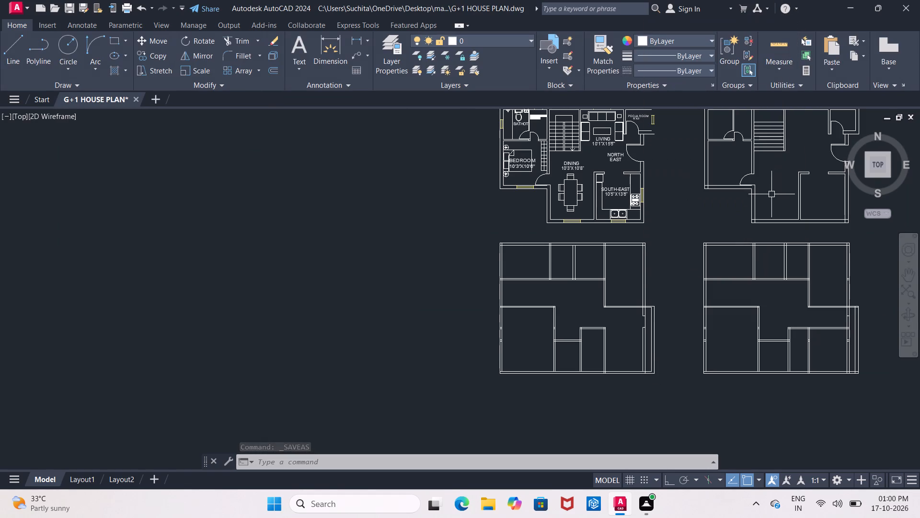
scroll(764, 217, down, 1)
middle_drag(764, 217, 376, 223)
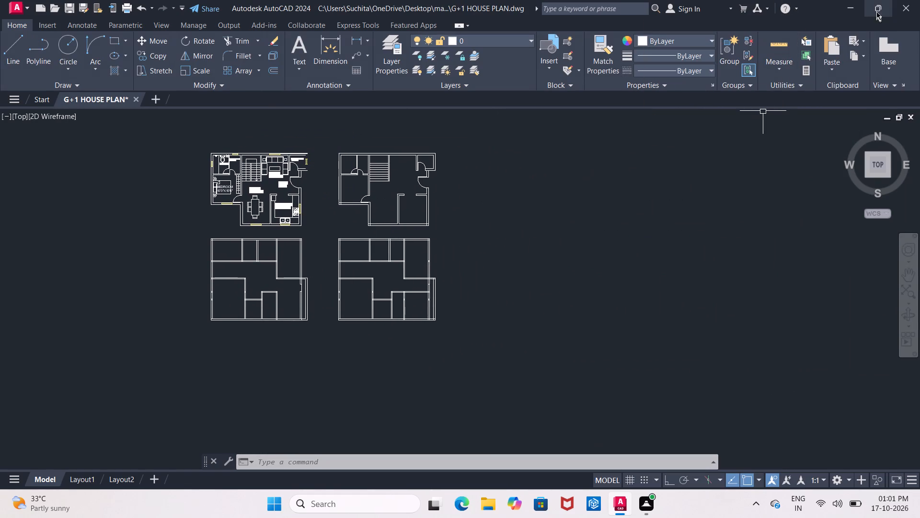
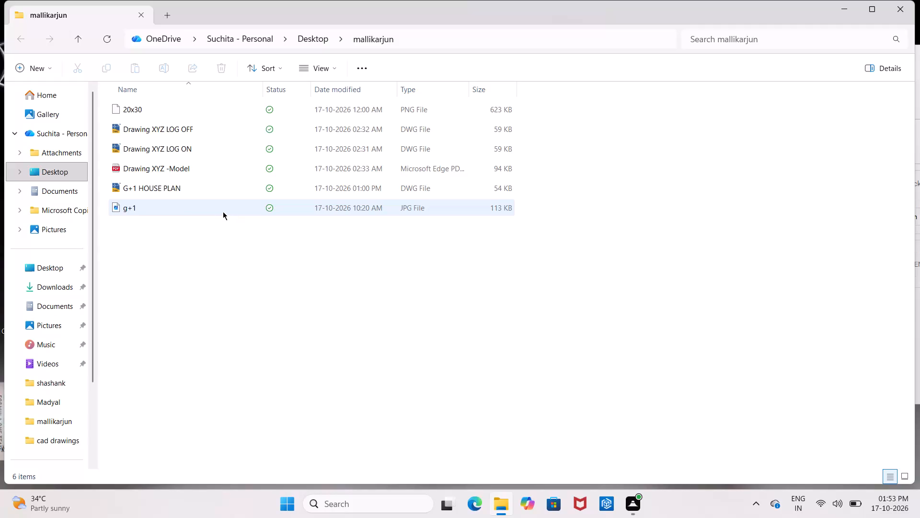
Open the G+1 HOUSE PLAN drawing from the mallikarjun folder in AutoCAD and close the folder window.
click(223, 212)
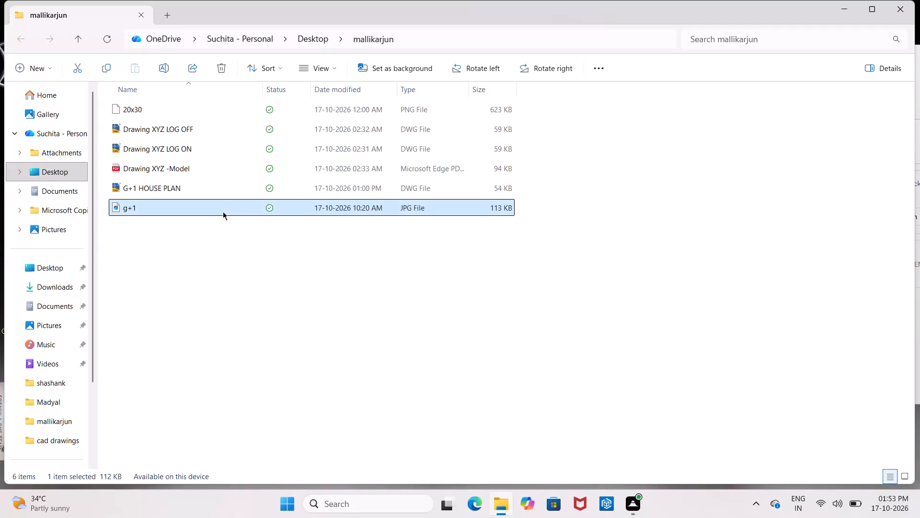
click(228, 186)
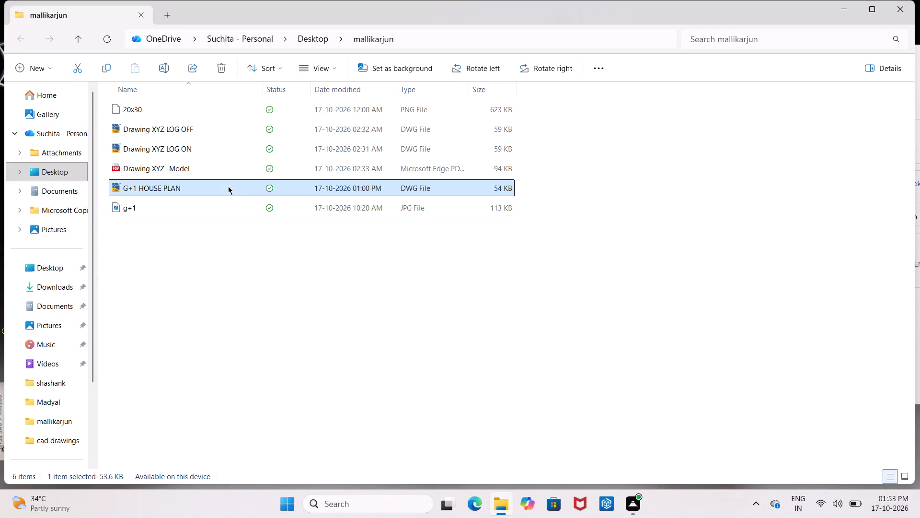
right_click(228, 186)
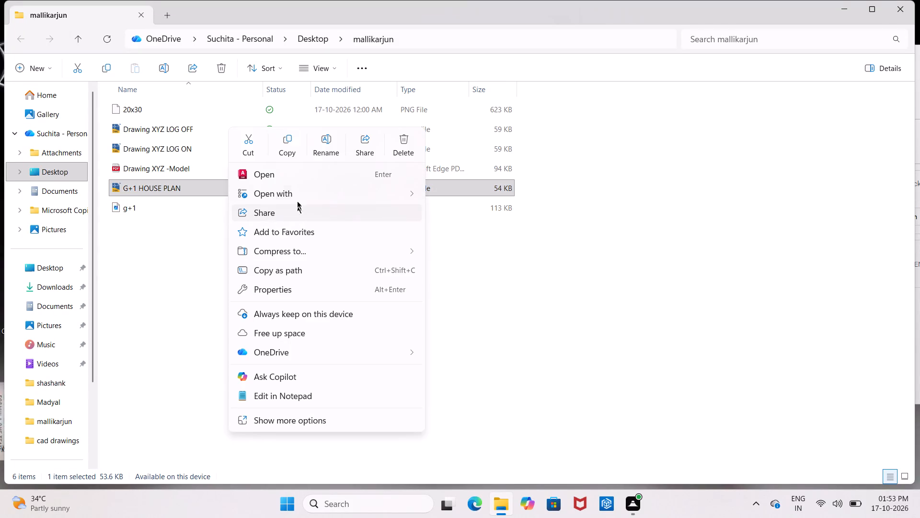
click(297, 176)
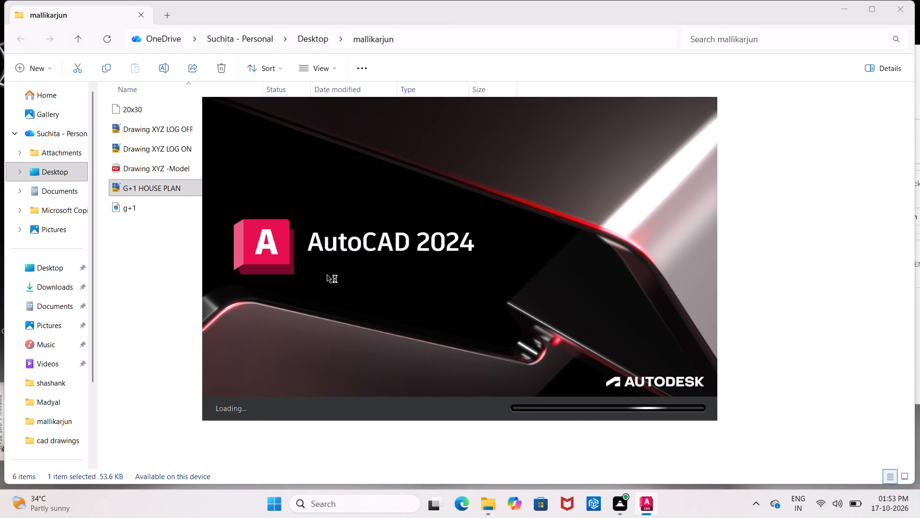
click(887, 9)
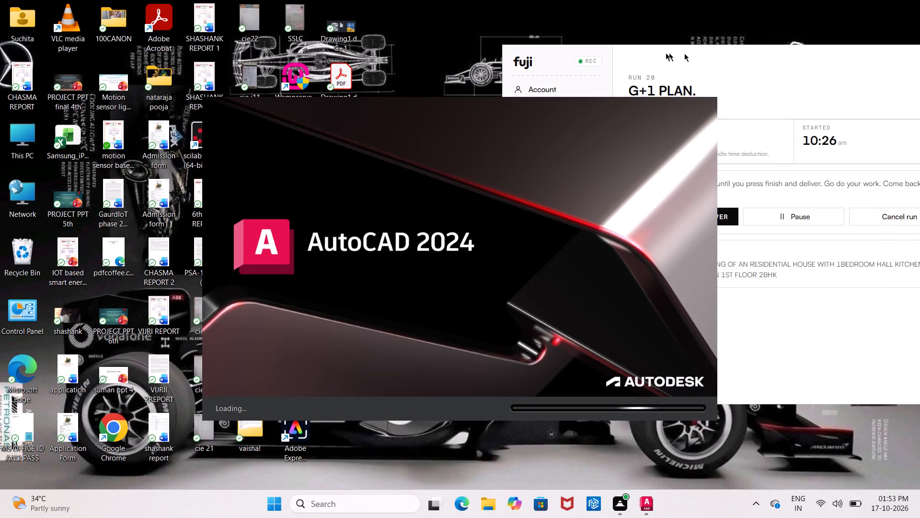
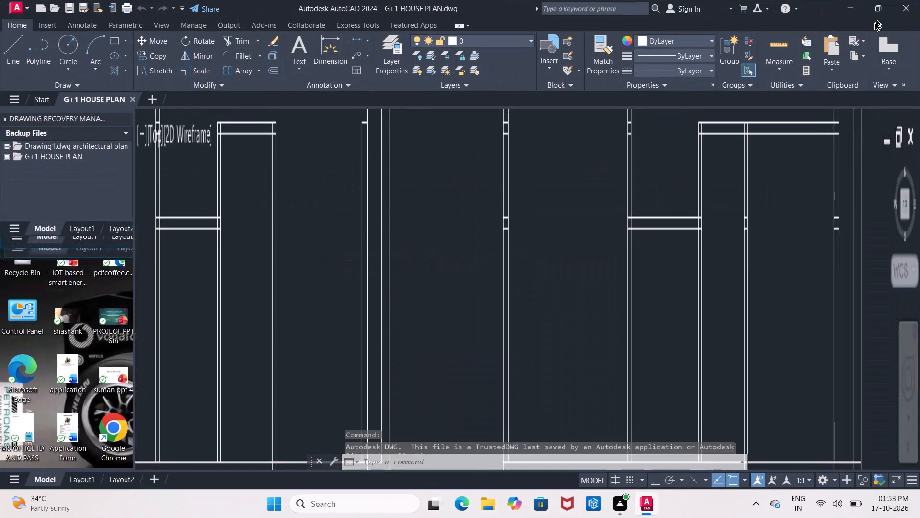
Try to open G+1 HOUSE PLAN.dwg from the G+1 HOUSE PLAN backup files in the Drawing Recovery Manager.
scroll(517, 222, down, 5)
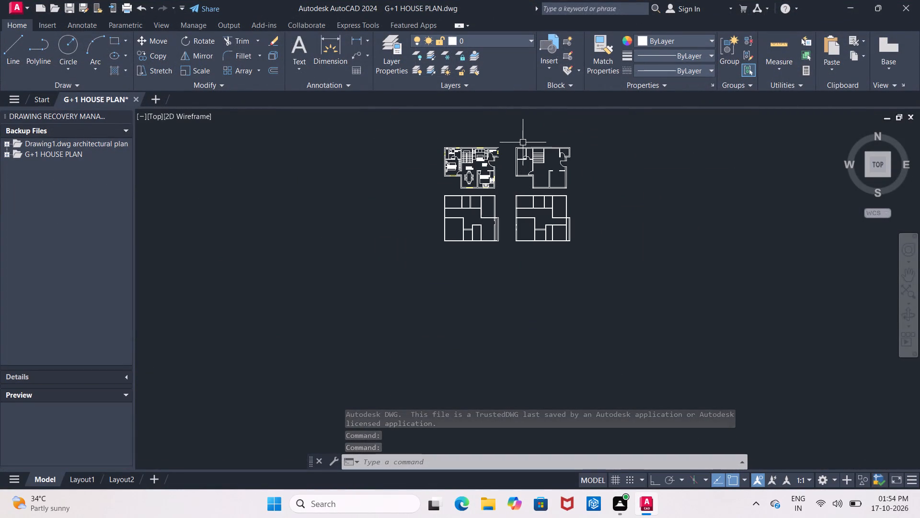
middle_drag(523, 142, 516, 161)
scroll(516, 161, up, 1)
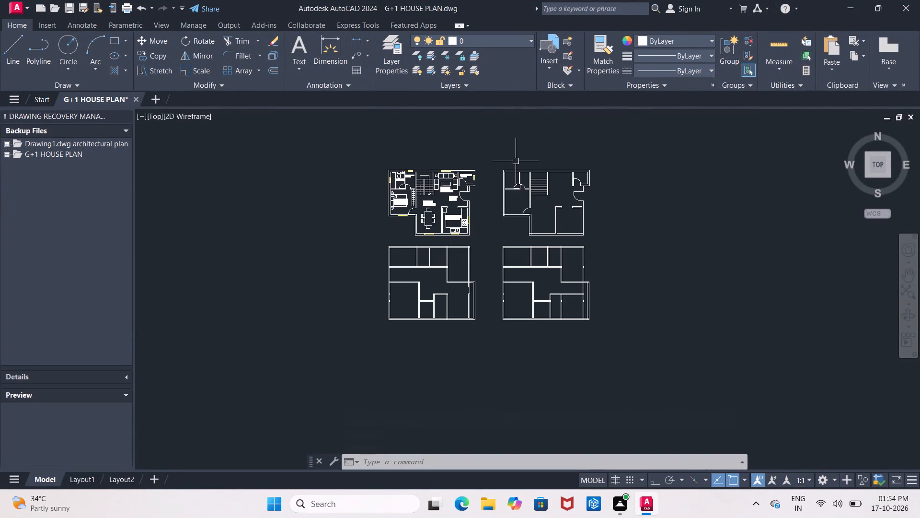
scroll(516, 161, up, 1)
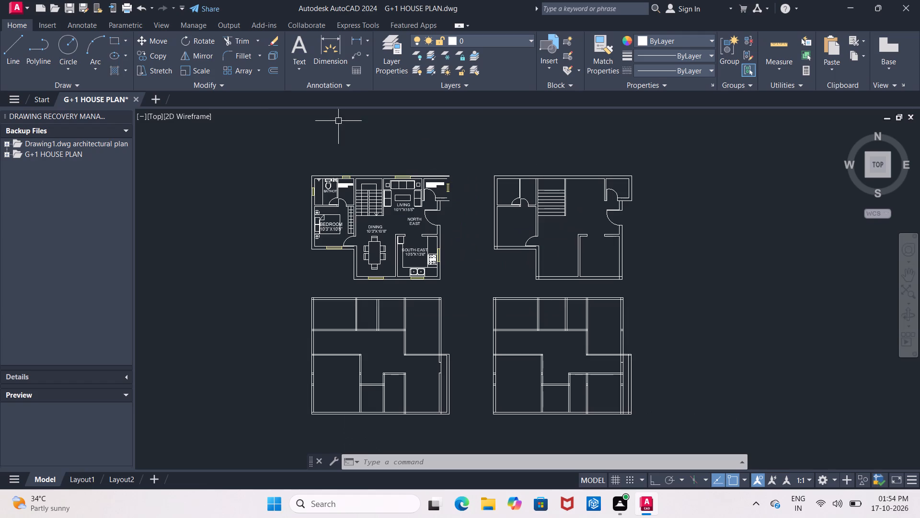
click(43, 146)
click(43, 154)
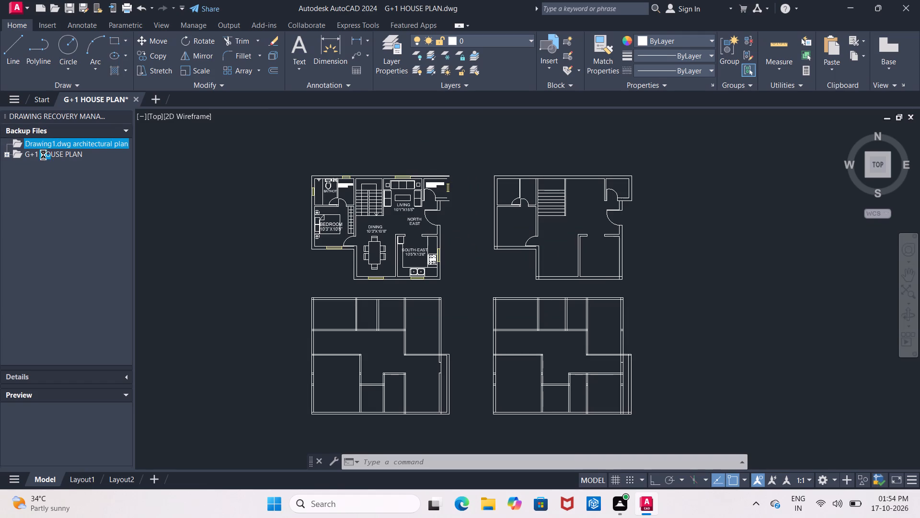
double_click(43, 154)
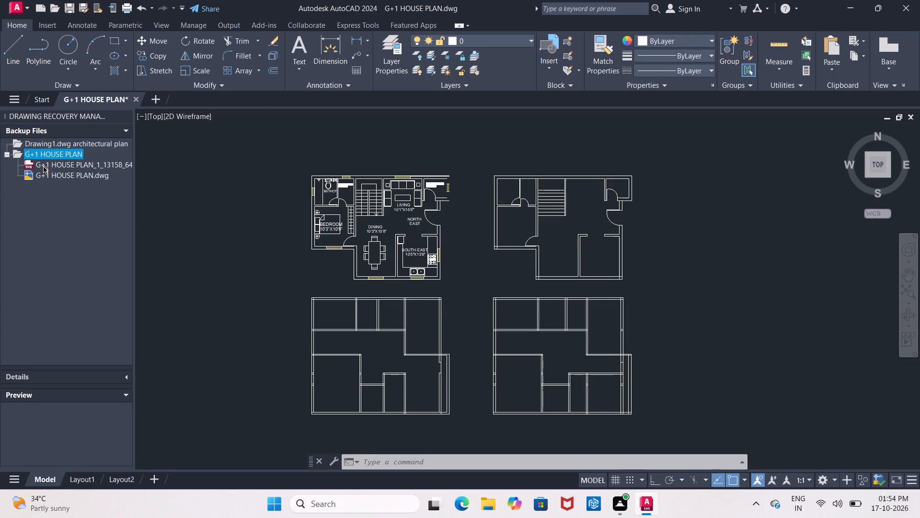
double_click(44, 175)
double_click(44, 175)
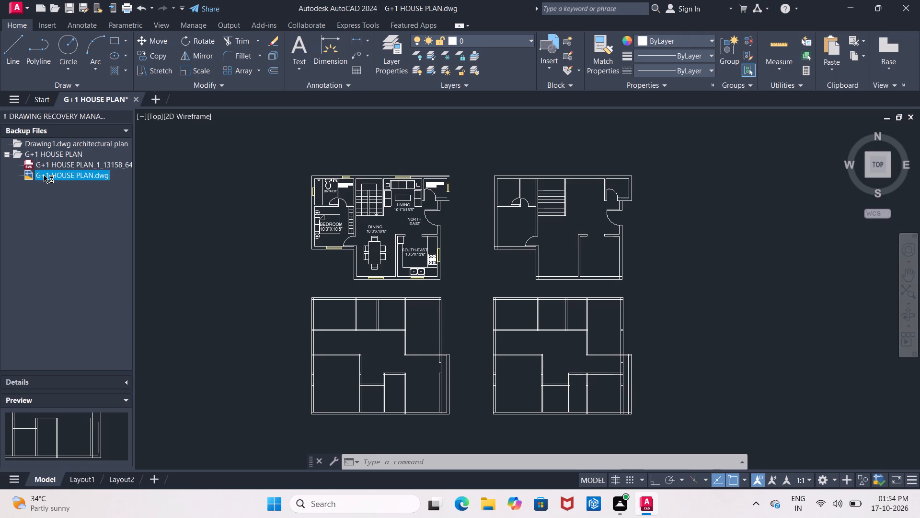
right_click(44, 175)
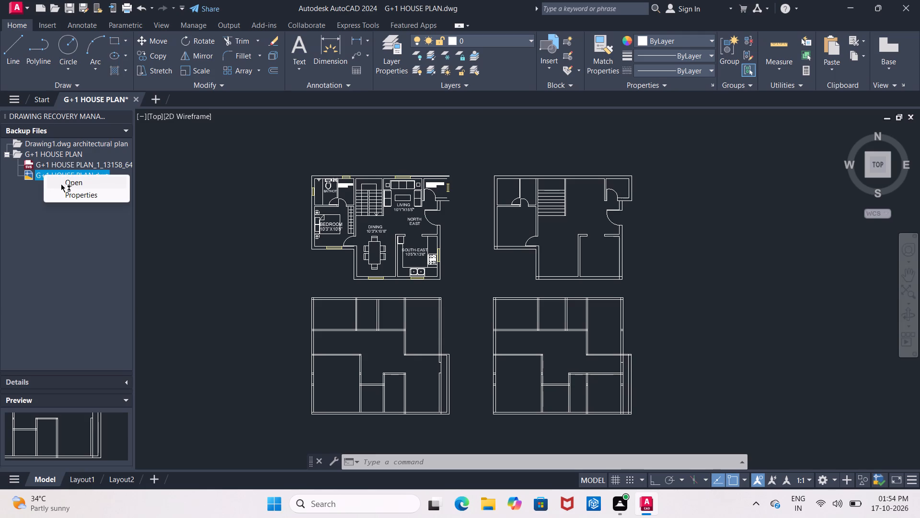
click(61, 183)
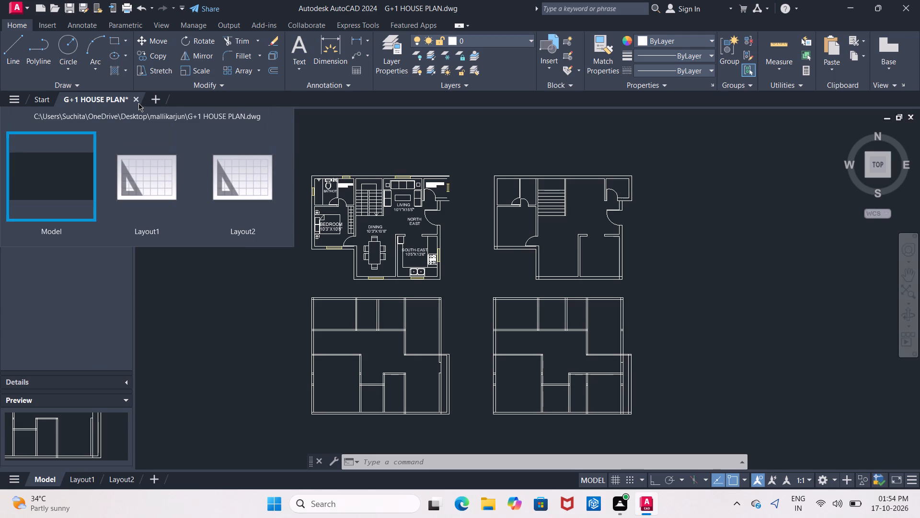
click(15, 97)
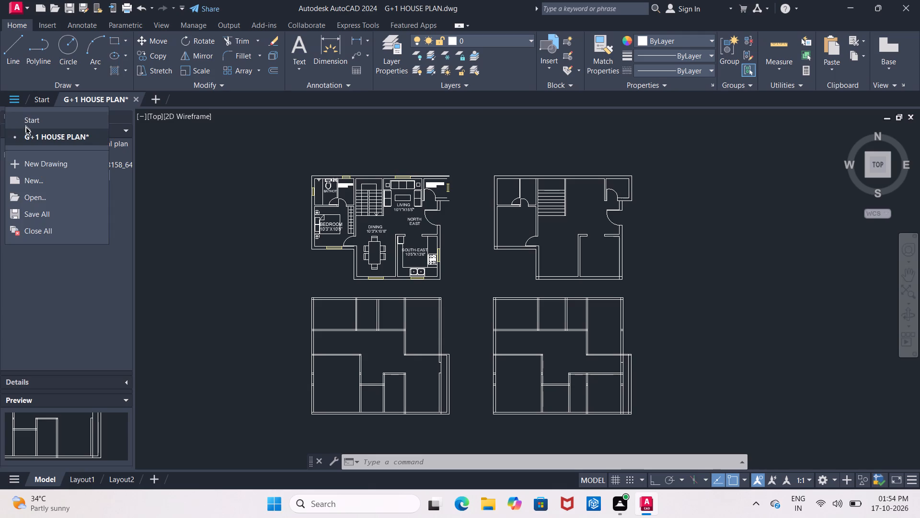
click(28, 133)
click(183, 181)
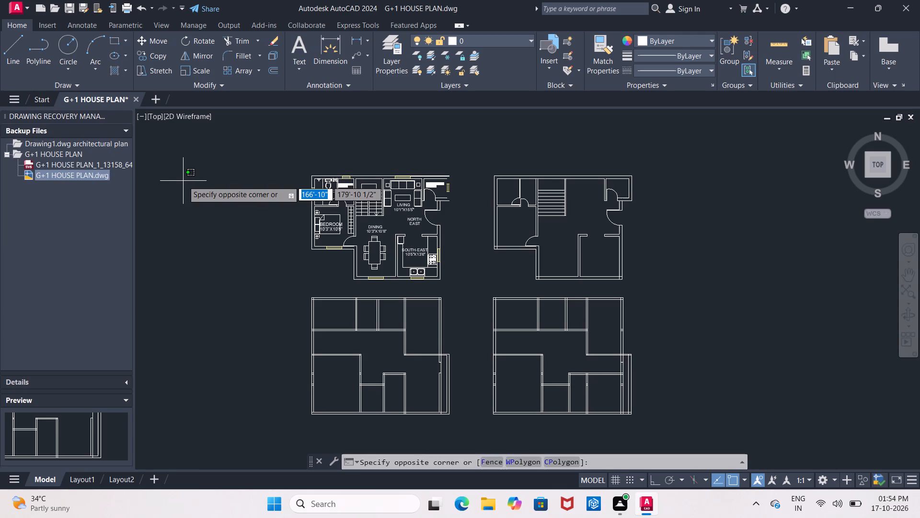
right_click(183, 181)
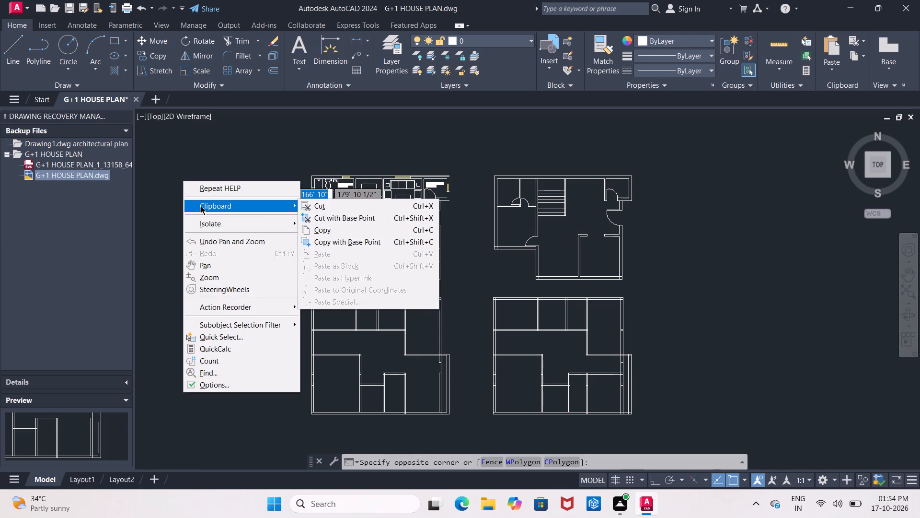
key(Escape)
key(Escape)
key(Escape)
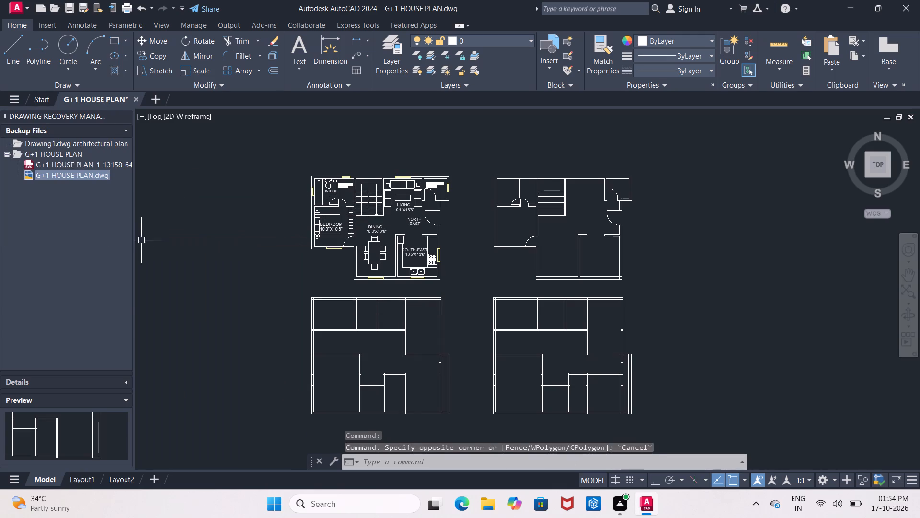
Expand the file details of the G+1 HOUSE PLAN.dwg backup and collapse them again.
click(131, 383)
click(125, 381)
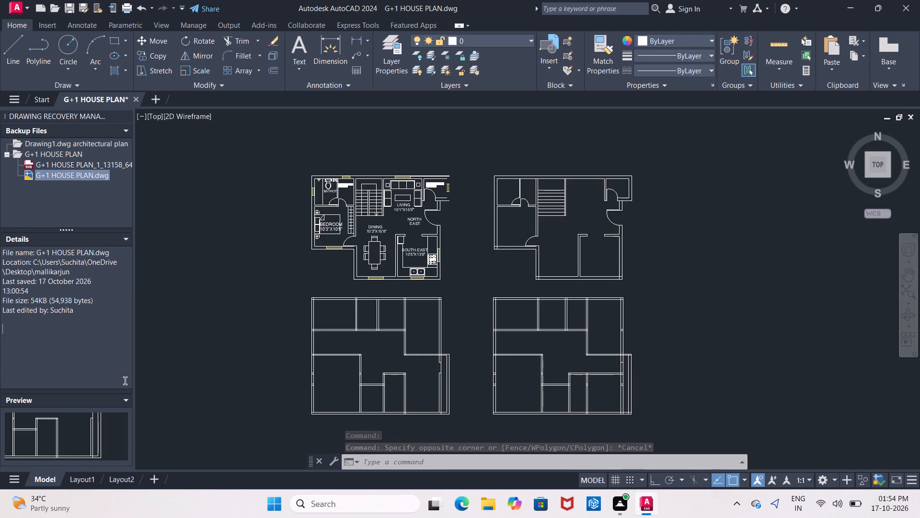
click(125, 381)
click(126, 238)
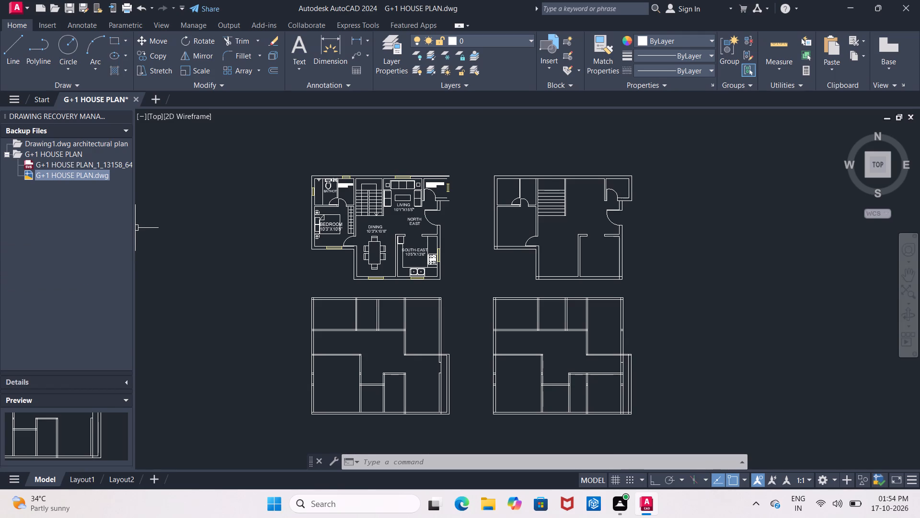
Narrow the docked Drawing Recovery Manager palette to give the drawing area more room.
drag(133, 235, 0, 243)
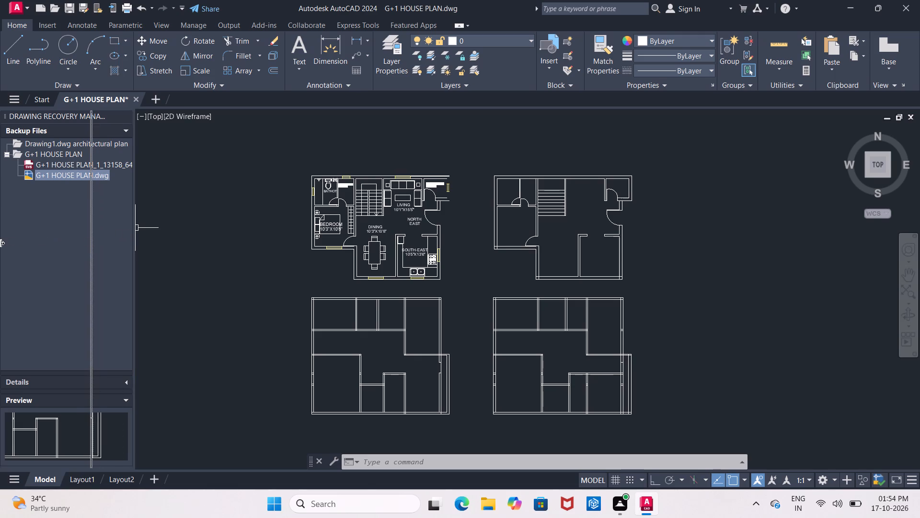
drag(0, 243, 0, 244)
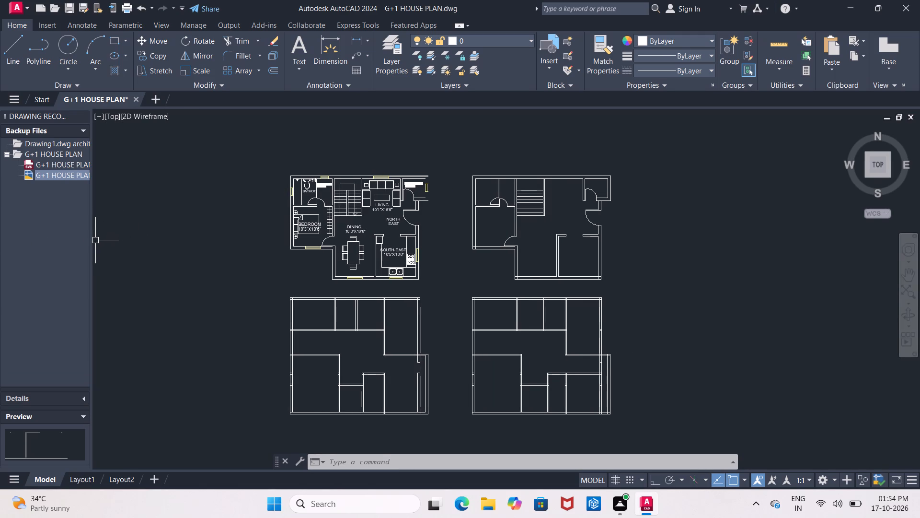
drag(91, 262, 34, 278)
drag(34, 278, 0, 284)
click(200, 246)
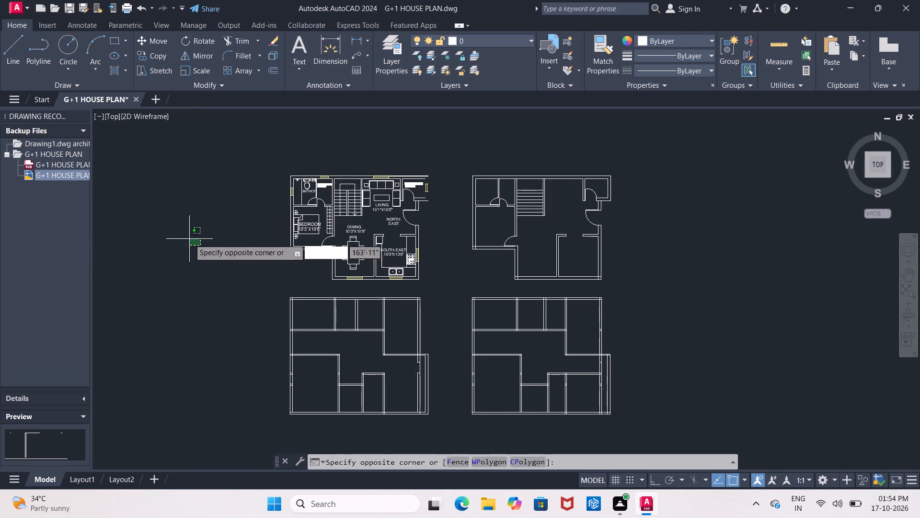
click(189, 239)
Turn on Ortho mode for the house plan drawing.
middle_drag(674, 281, 658, 239)
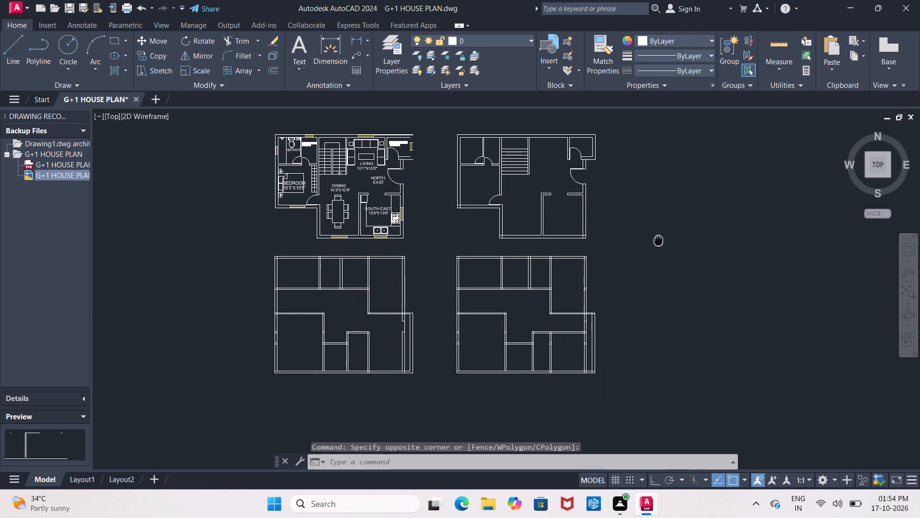
middle_drag(658, 239, 635, 248)
click(654, 476)
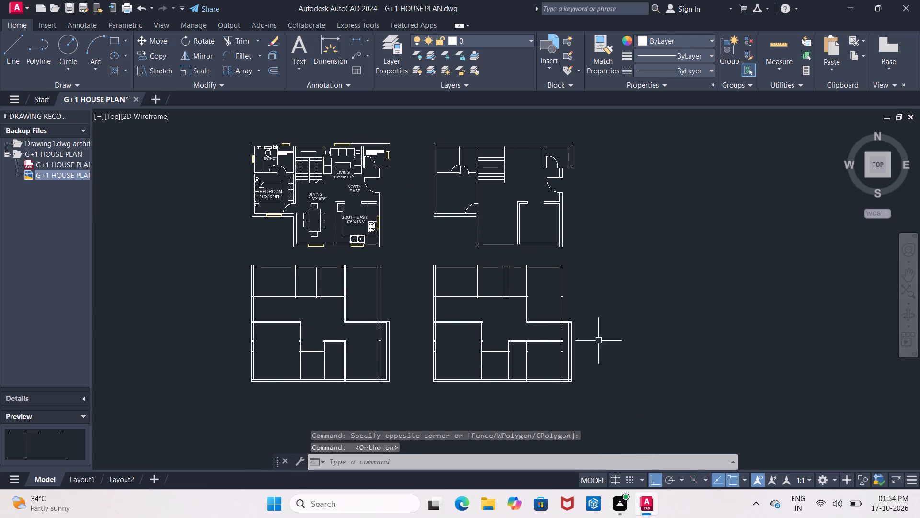
Collapse the Backup Files section of the Drawing Recovery Manager, keeping its Preview section expanded.
click(85, 130)
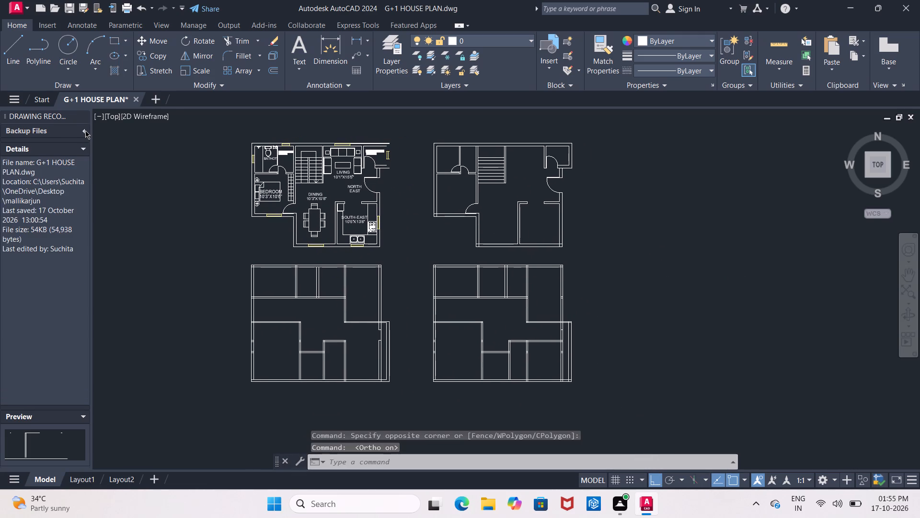
click(85, 130)
click(85, 130)
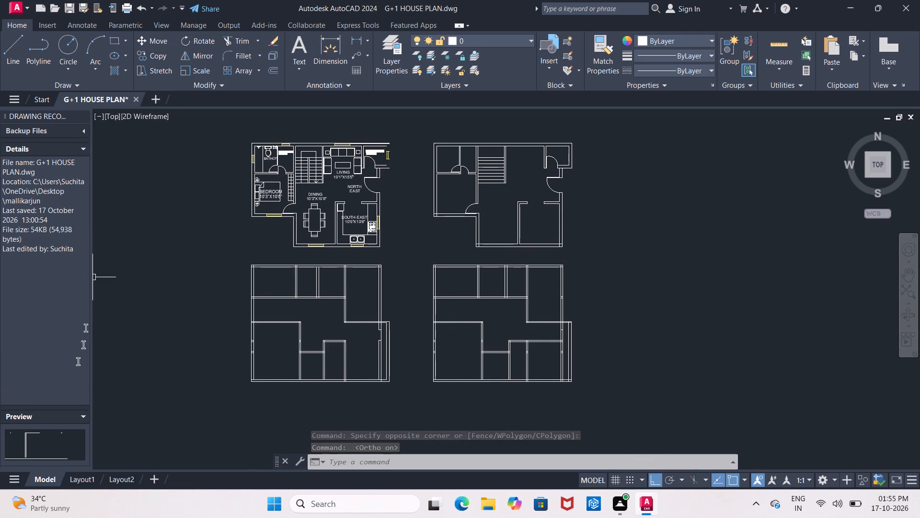
click(84, 418)
click(84, 418)
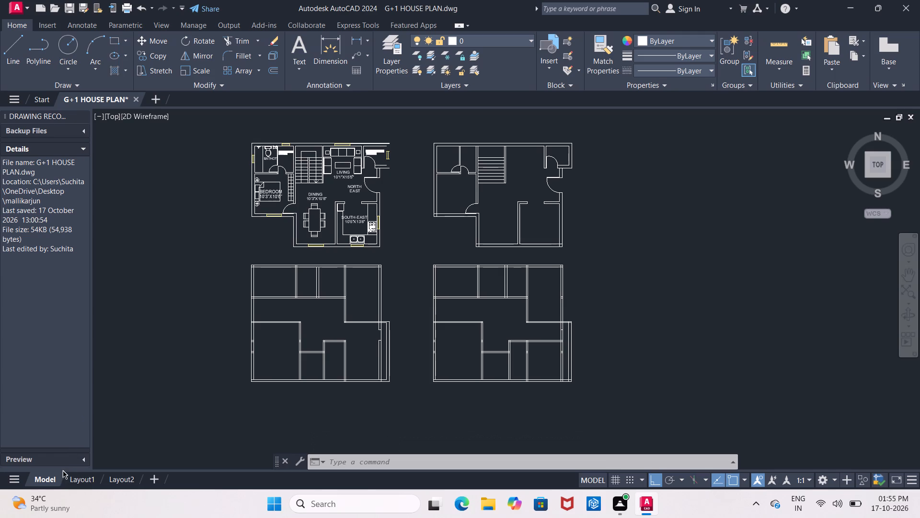
click(77, 459)
click(85, 459)
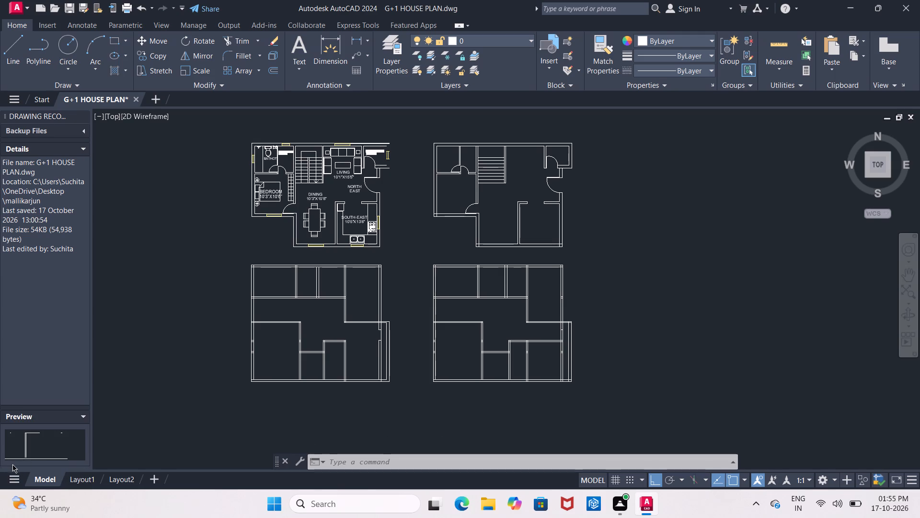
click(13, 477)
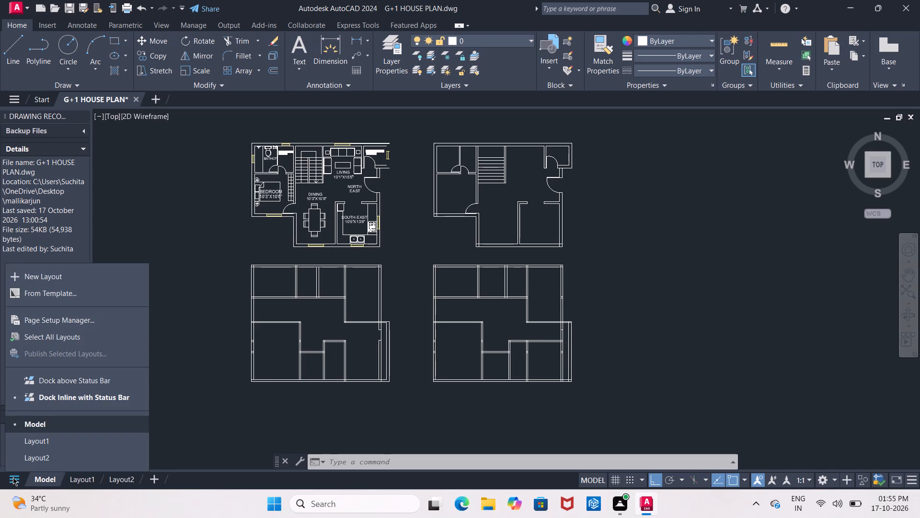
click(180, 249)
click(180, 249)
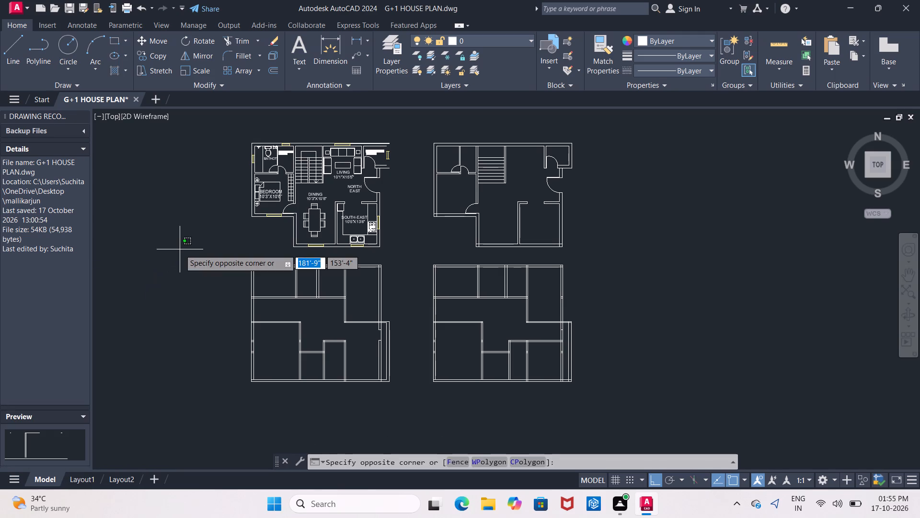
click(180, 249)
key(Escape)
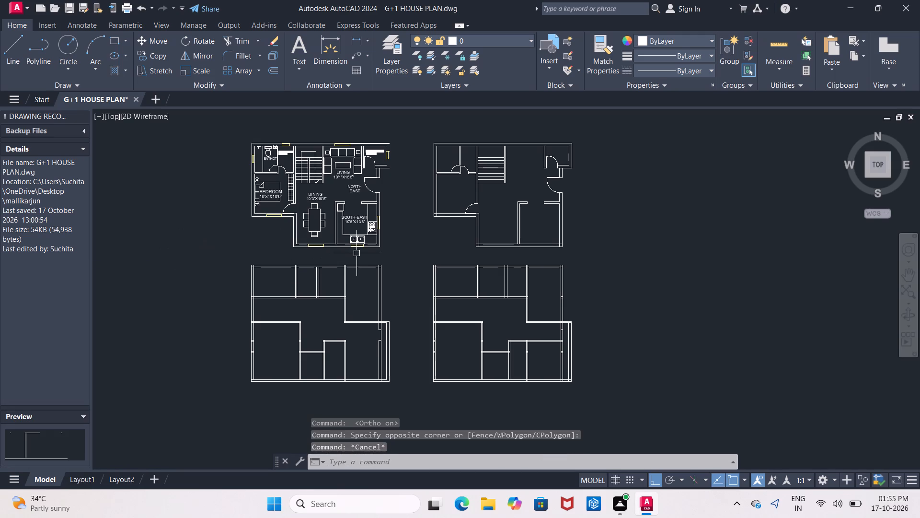
Insert the Toilet - top block from DesignCenter's House Designer.dwg into the empty space left of the lower floor plans.
middle_drag(356, 253, 396, 209)
middle_drag(368, 224, 363, 240)
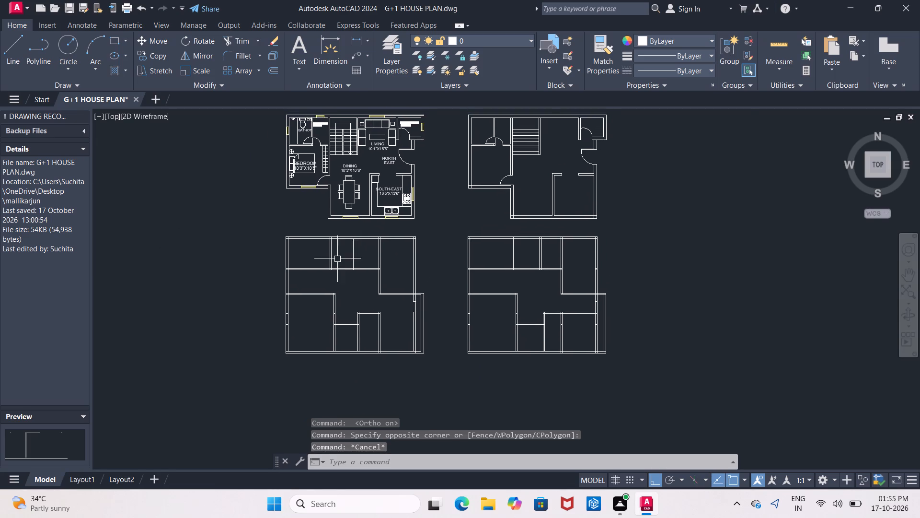
scroll(336, 260, up, 2)
scroll(336, 262, down, 1)
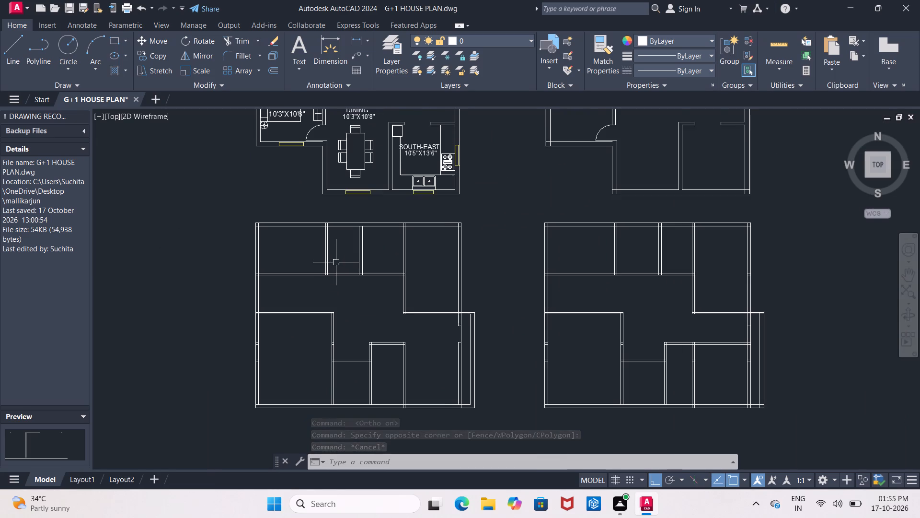
scroll(347, 255, down, 1)
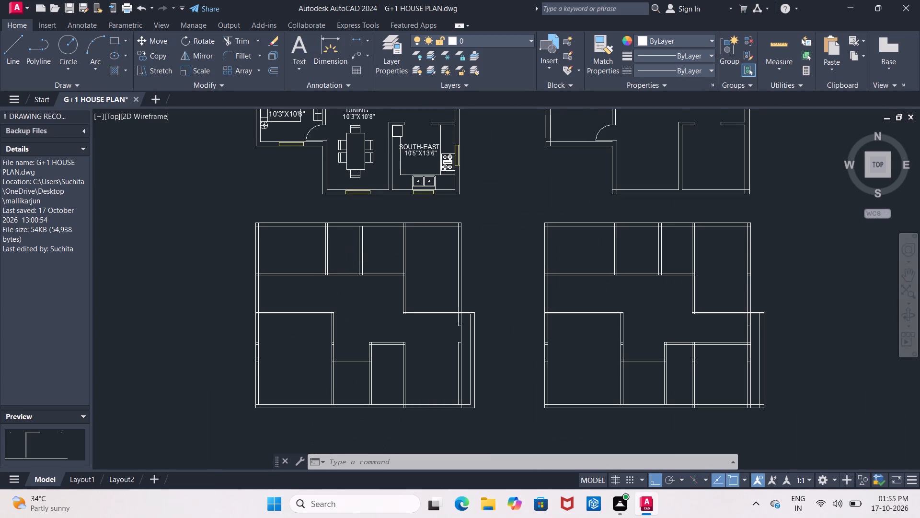
middle_drag(347, 255, 348, 268)
text(dc)
key(Return)
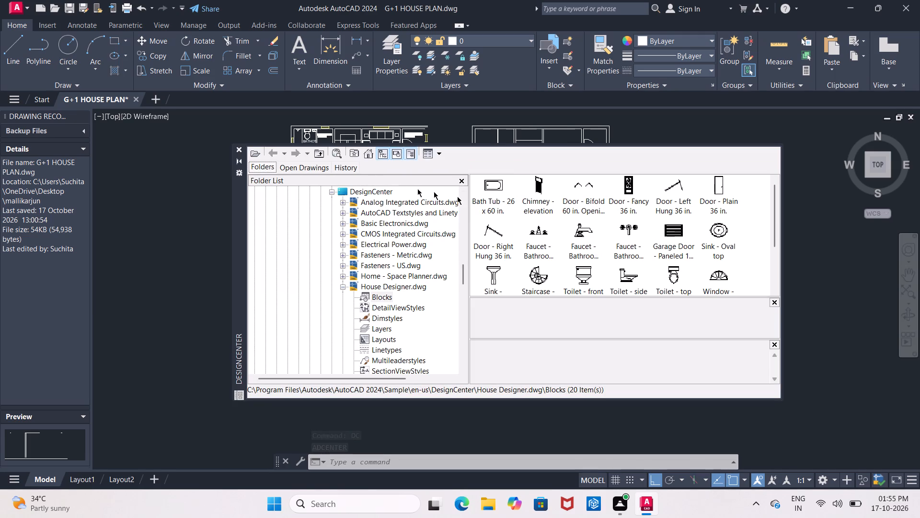
drag(676, 270, 672, 279)
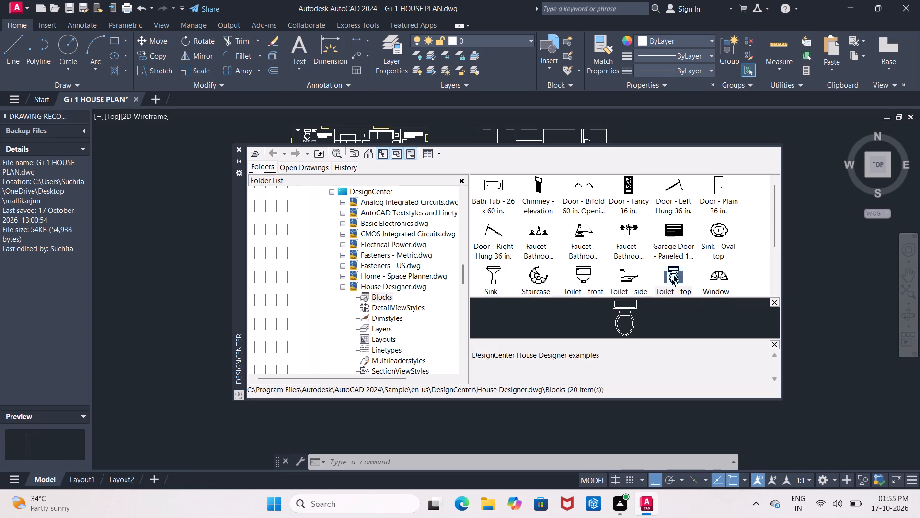
drag(672, 279, 152, 343)
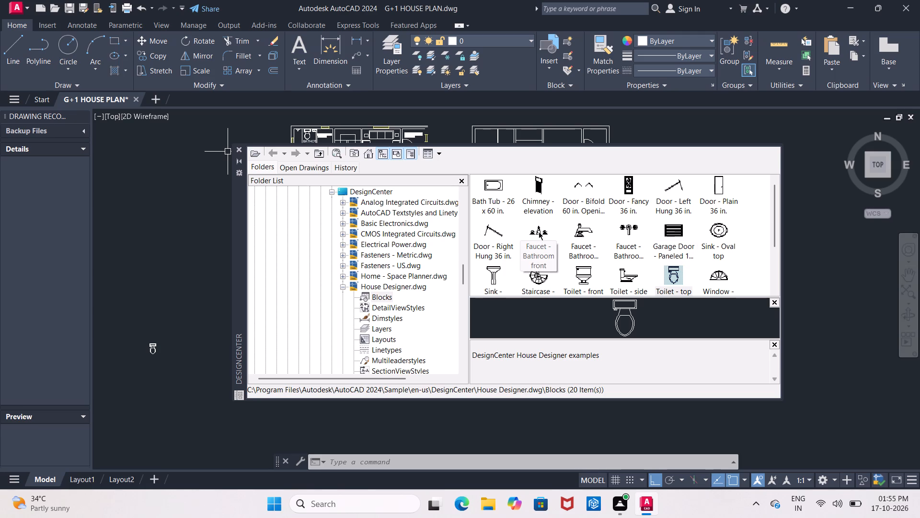
Insert the Faucet - Bathroom front block from House Designer.dwg in the empty space above the toilet block.
drag(539, 232, 332, 267)
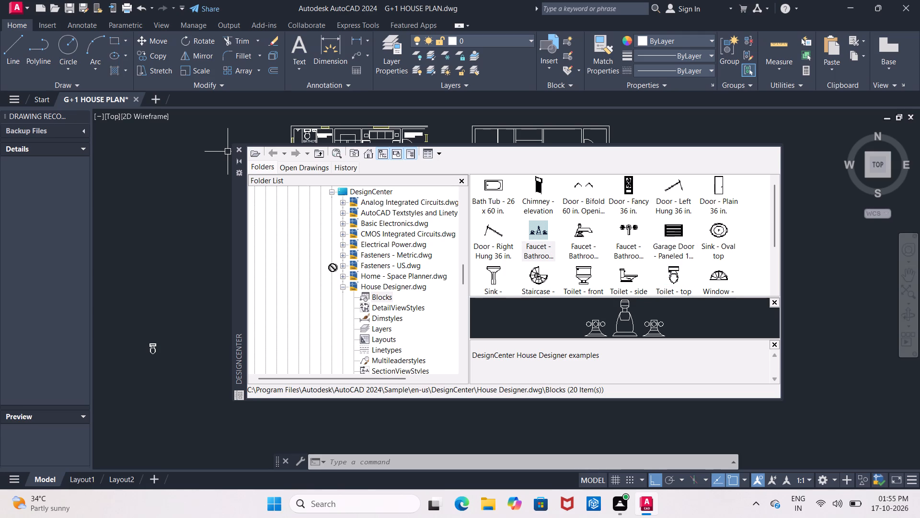
drag(332, 267, 166, 273)
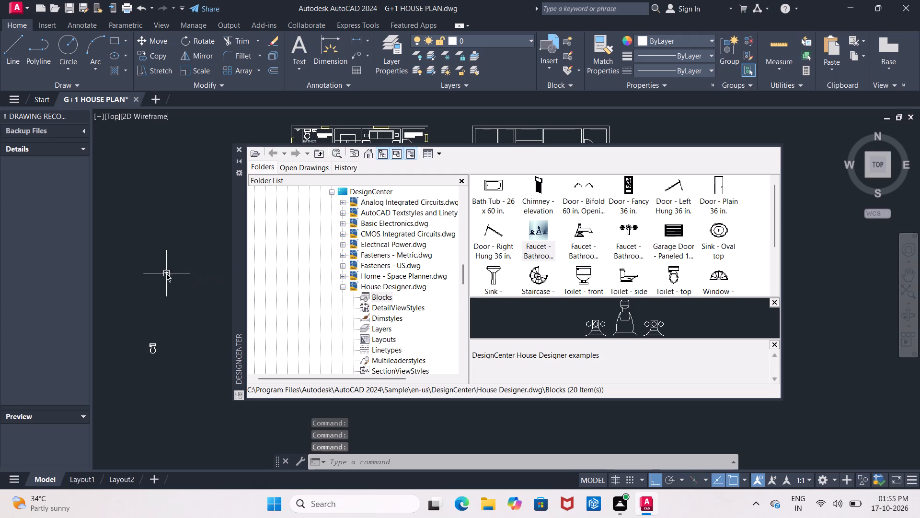
Browse the House Designer.dwg blocks in DesignCenter and go back to the list of sample drawings.
scroll(545, 245, down, 1)
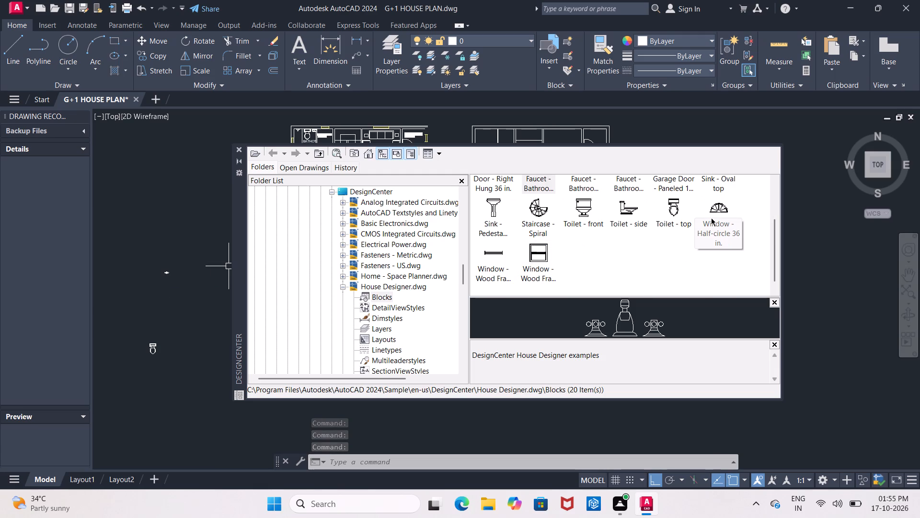
scroll(711, 218, up, 1)
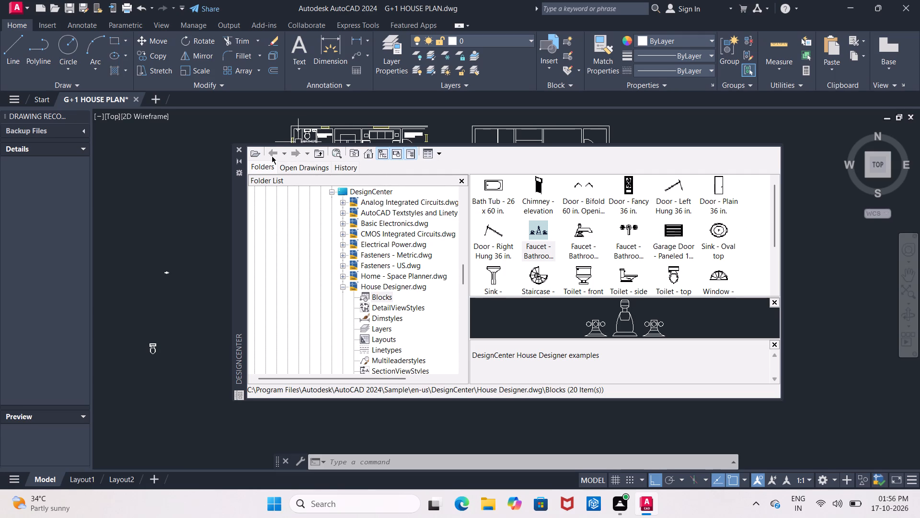
double_click(357, 191)
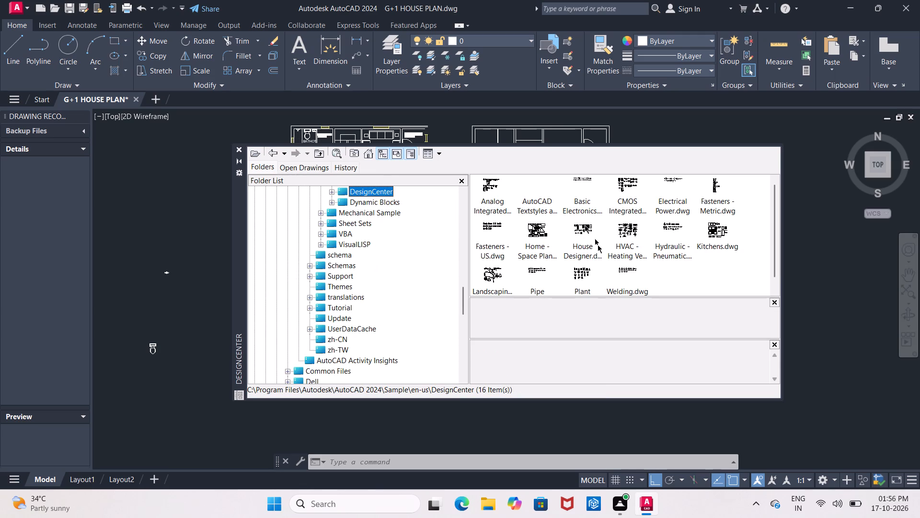
double_click(589, 234)
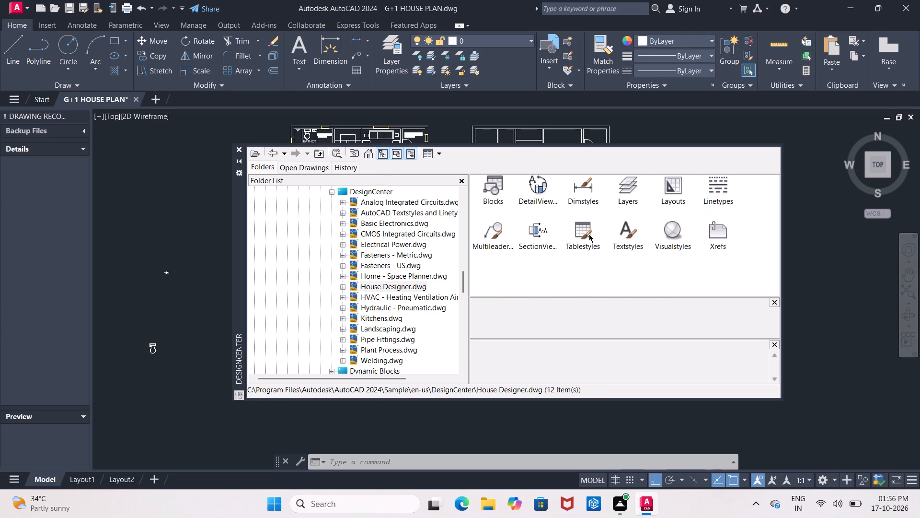
double_click(495, 186)
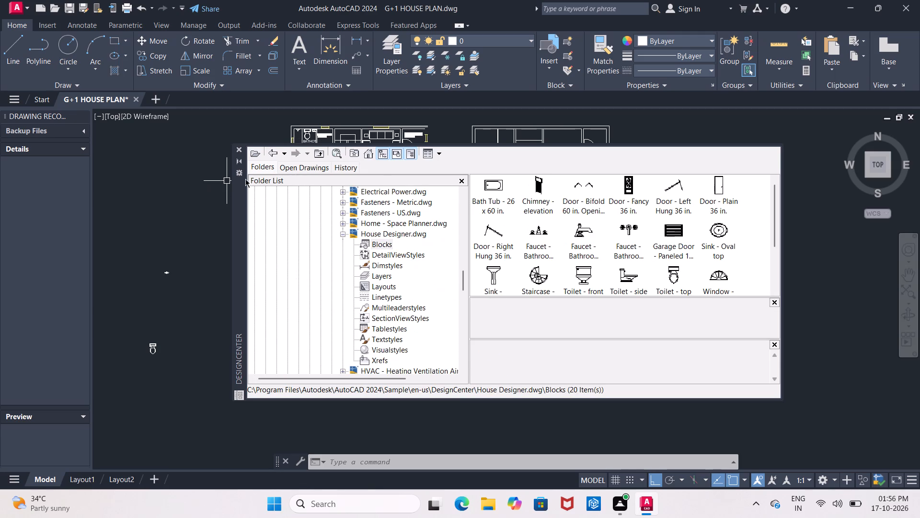
click(273, 158)
click(273, 158)
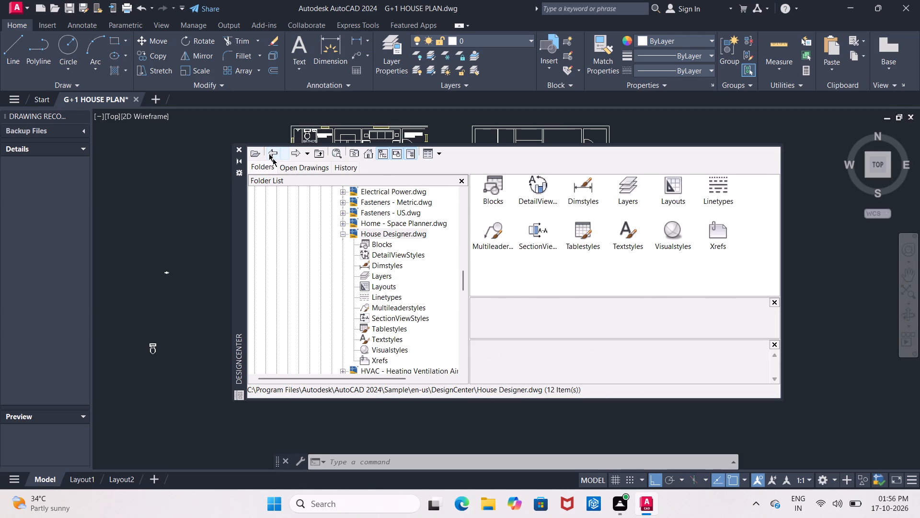
click(280, 153)
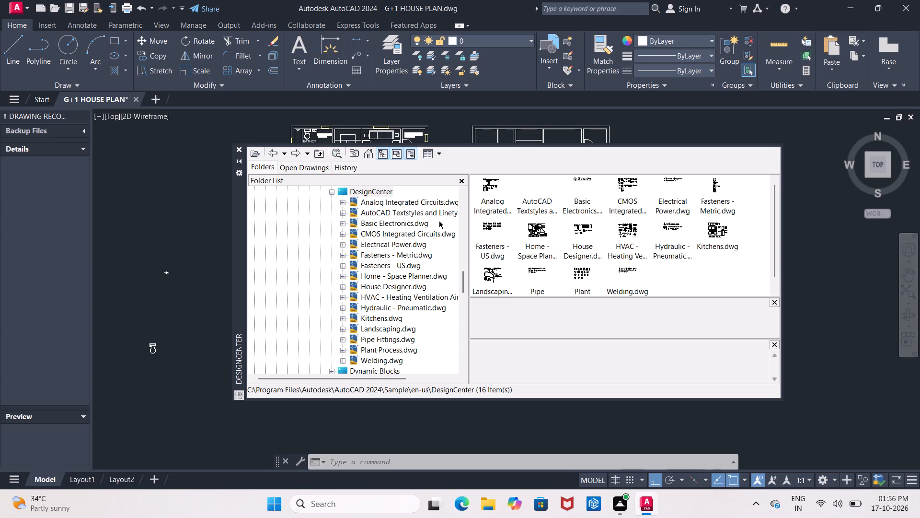
click(649, 238)
Insert the Bed - Queen block from Home - Space Planner.dwg in the empty space between the faucet and toilet blocks.
double_click(533, 234)
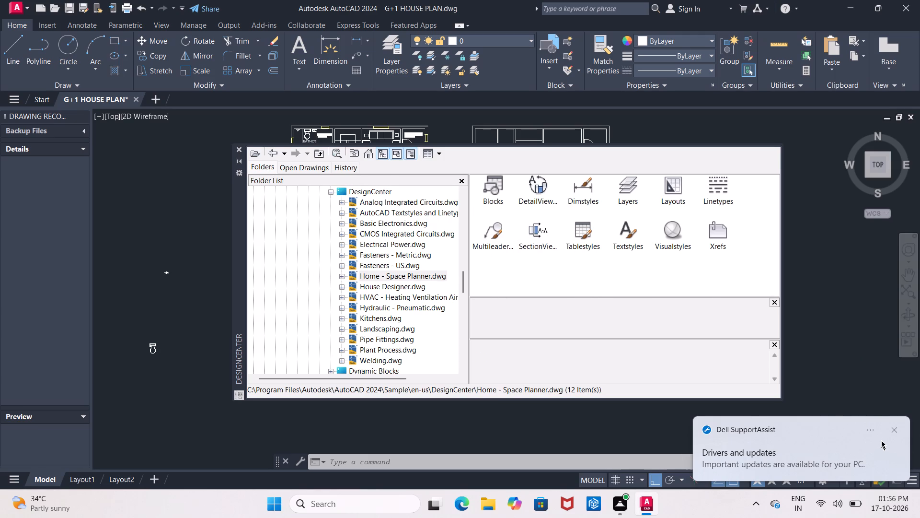
click(892, 430)
double_click(497, 189)
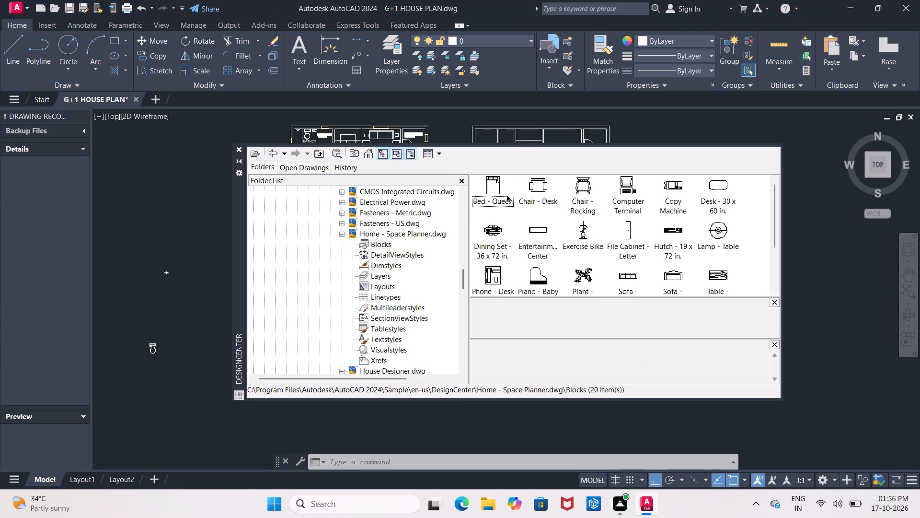
drag(496, 189, 494, 192)
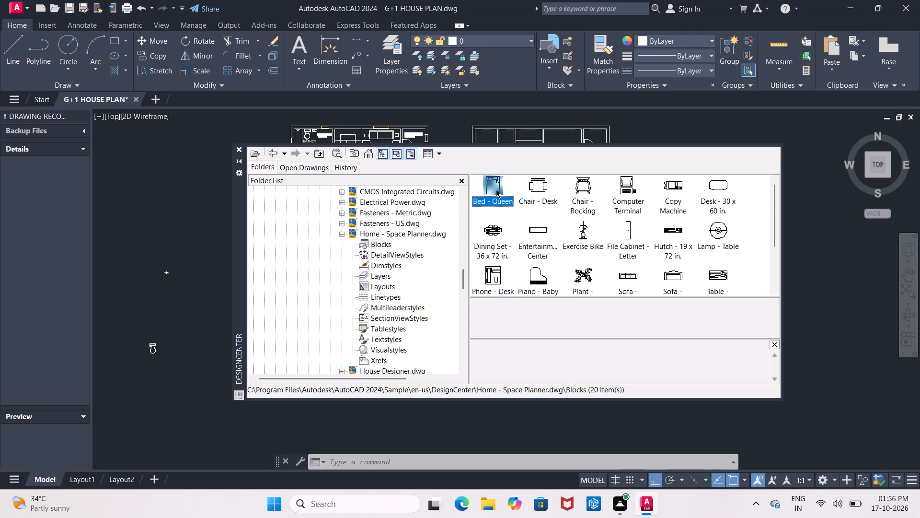
drag(494, 192, 137, 298)
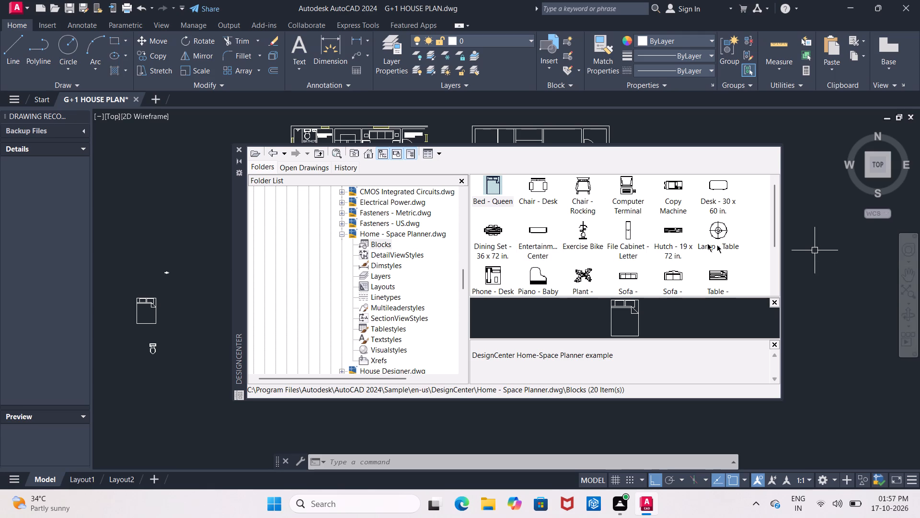
Insert the Lamp - Table block from Home - Space Planner.dwg below the toilet block and close DesignCenter.
drag(721, 238, 204, 374)
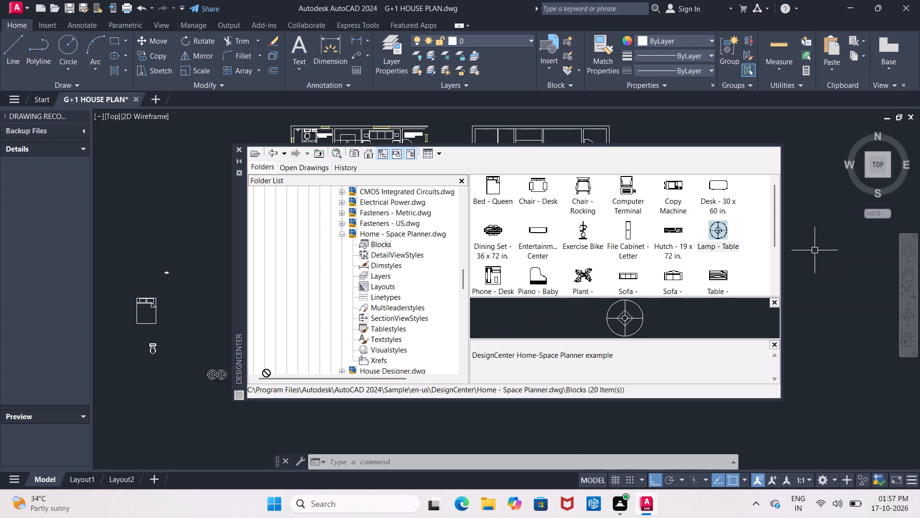
drag(204, 374, 144, 379)
scroll(679, 266, down, 1)
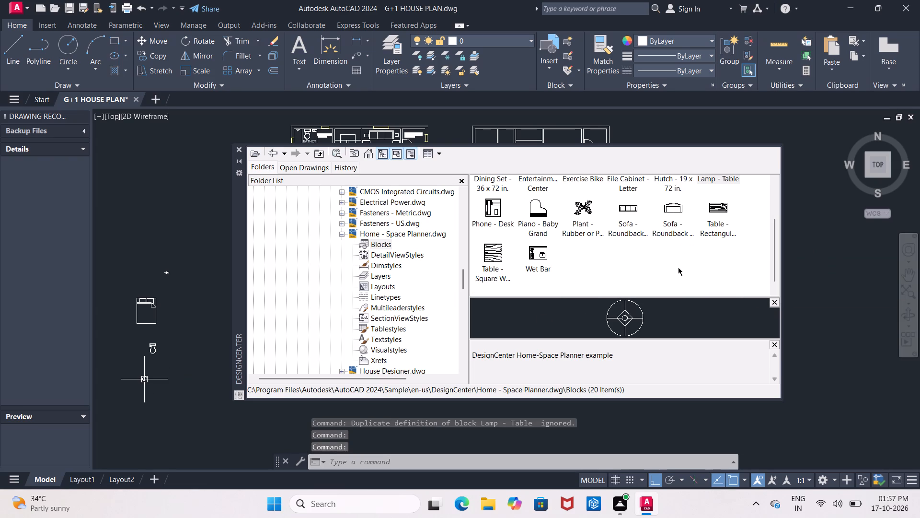
scroll(678, 267, up, 1)
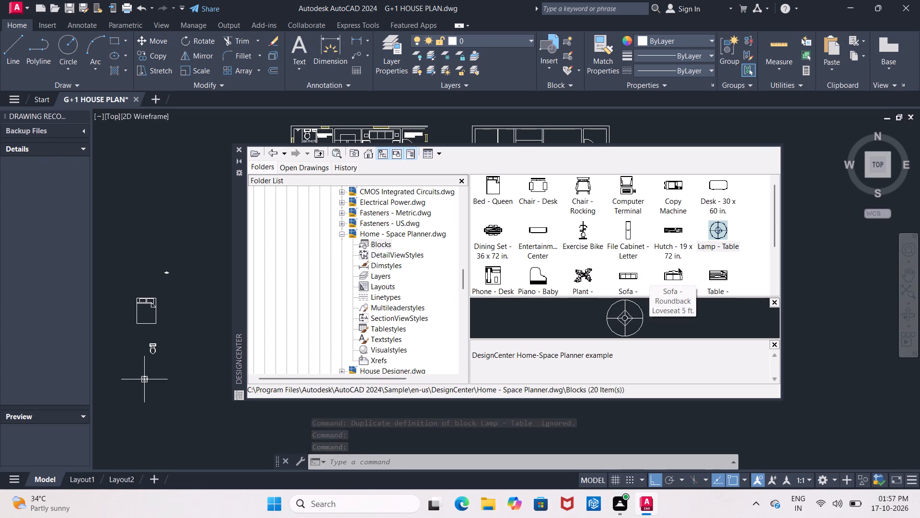
scroll(678, 267, down, 1)
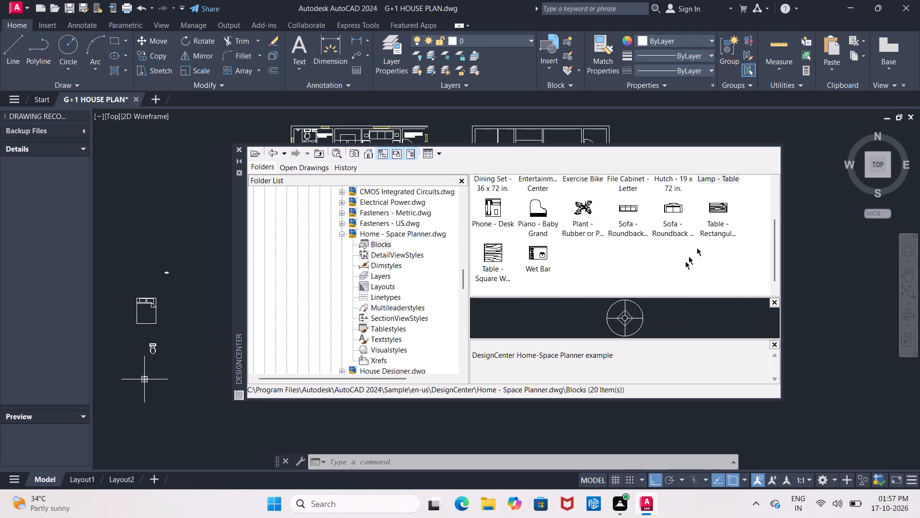
click(241, 150)
Measure the inner depth of the upper-left room in the lower-left plan along its partition wall with a linear dimension.
scroll(243, 154, down, 1)
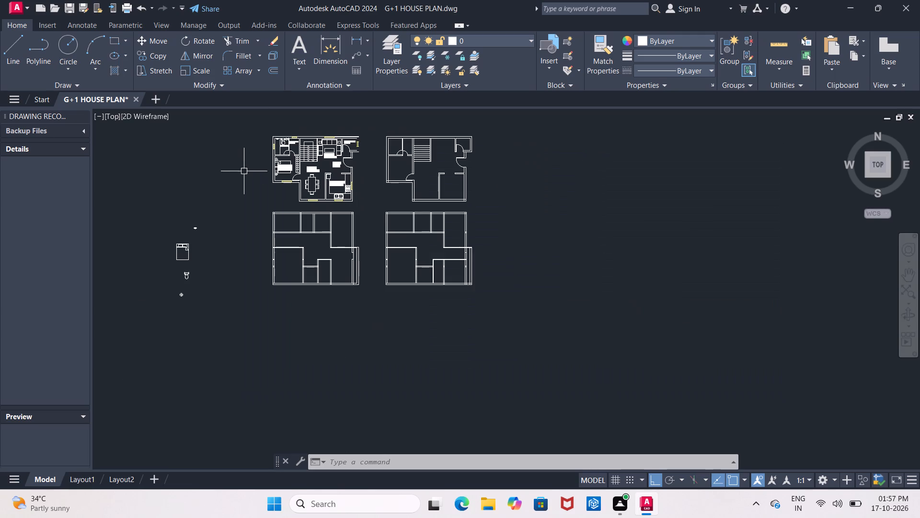
scroll(195, 233, up, 1)
middle_drag(196, 234, 196, 238)
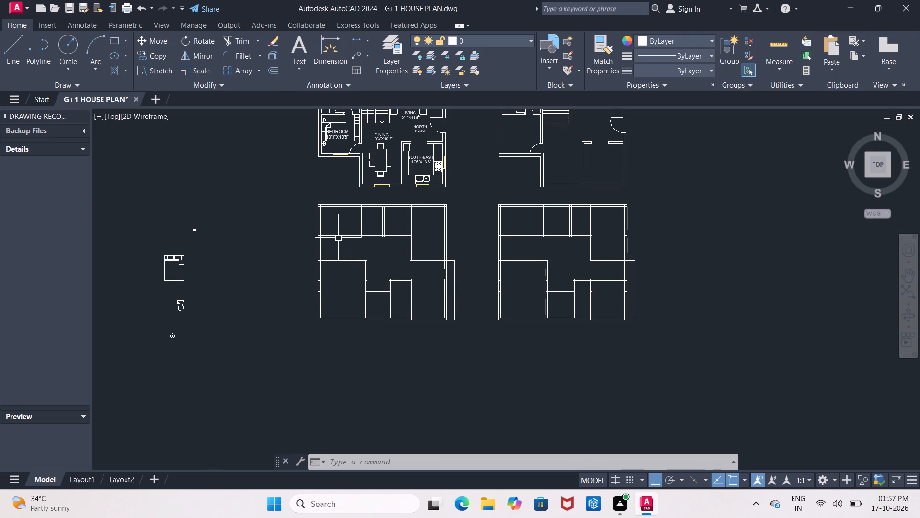
scroll(320, 224, up, 3)
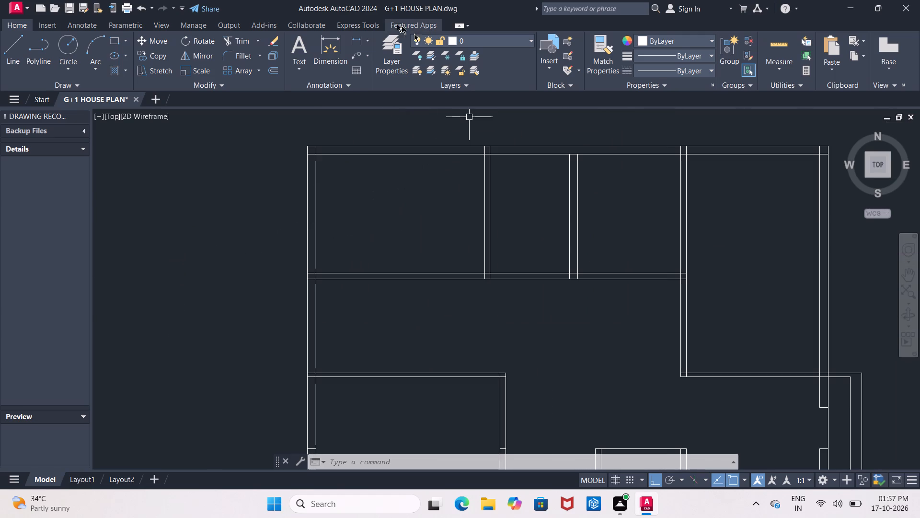
click(360, 38)
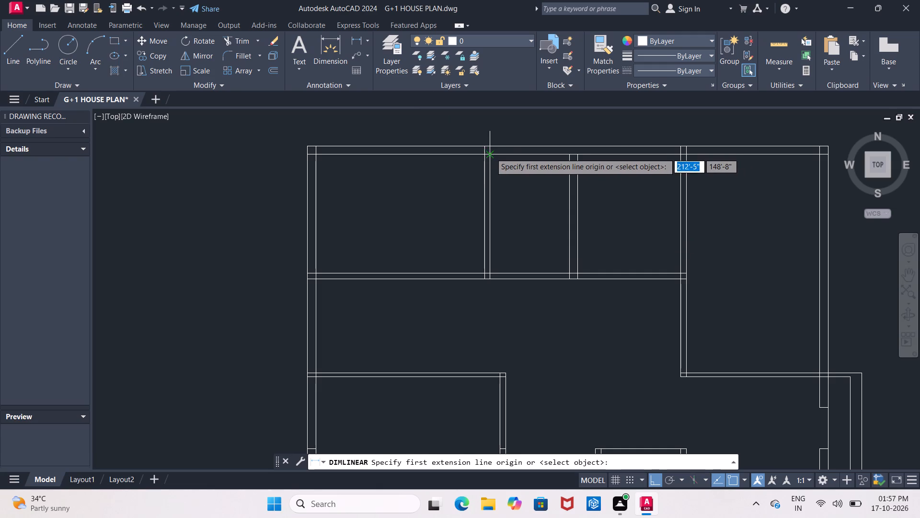
click(486, 153)
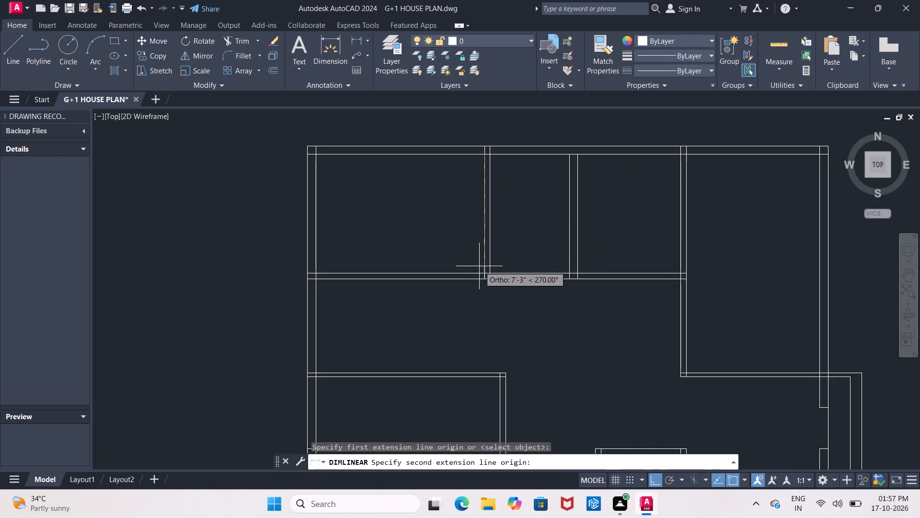
click(483, 272)
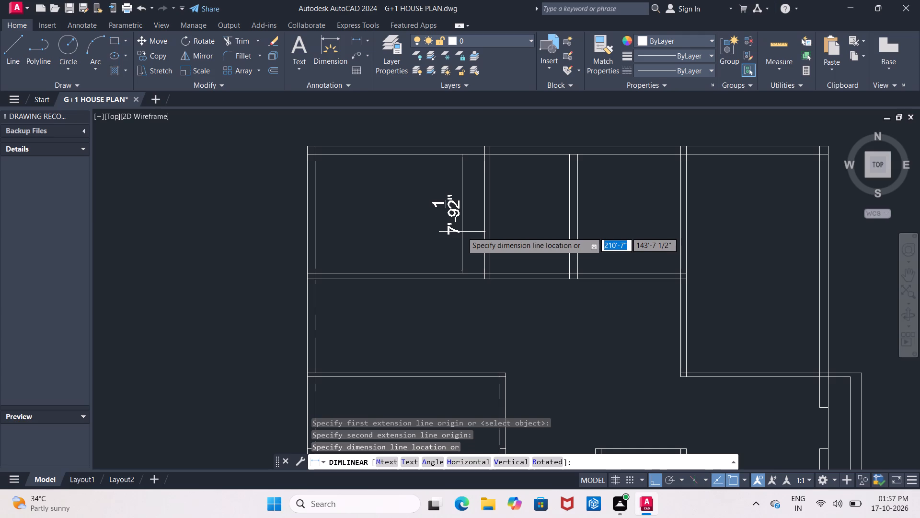
key(Escape)
Trim away the two horizontal wall lines below the upper-left room of the lower-left floor plan.
text(tr)
key(Return)
key(Return)
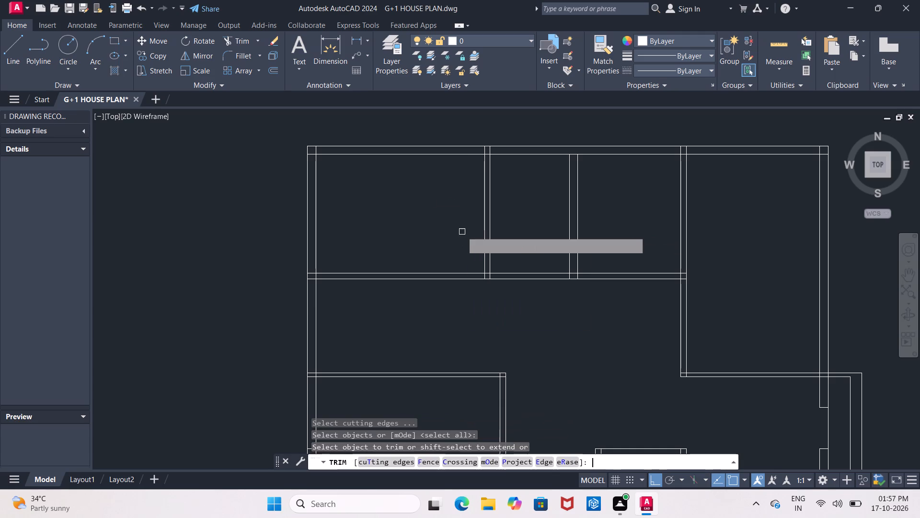
drag(402, 238, 399, 253)
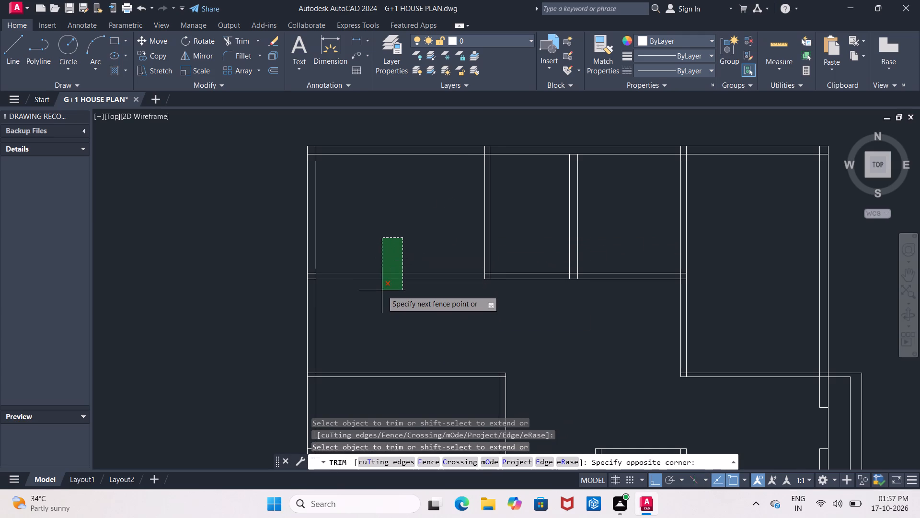
click(382, 290)
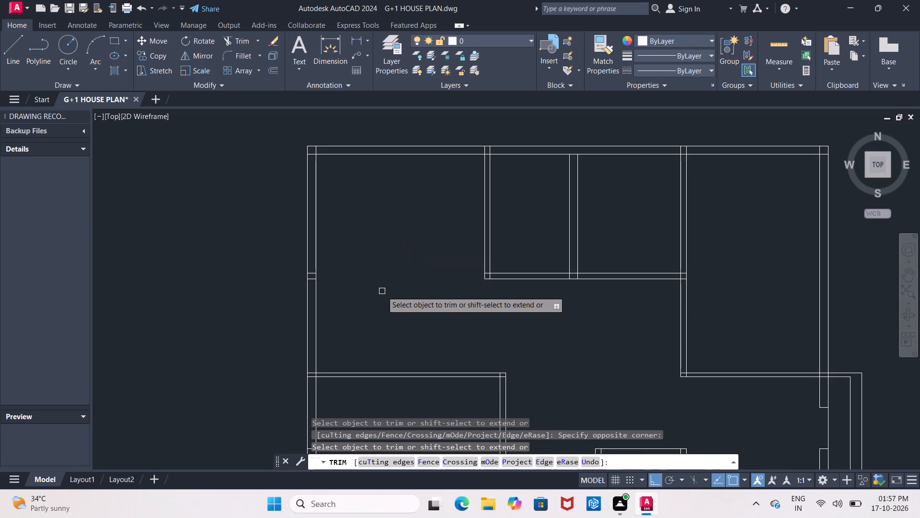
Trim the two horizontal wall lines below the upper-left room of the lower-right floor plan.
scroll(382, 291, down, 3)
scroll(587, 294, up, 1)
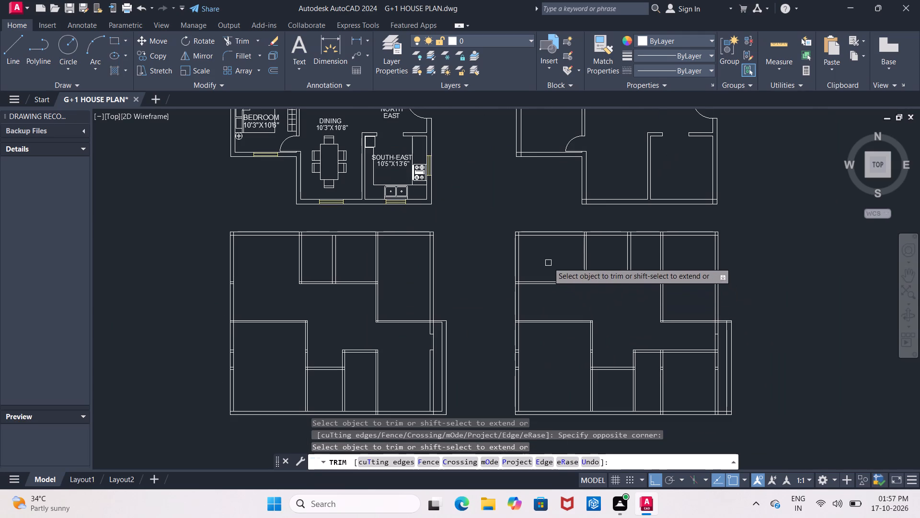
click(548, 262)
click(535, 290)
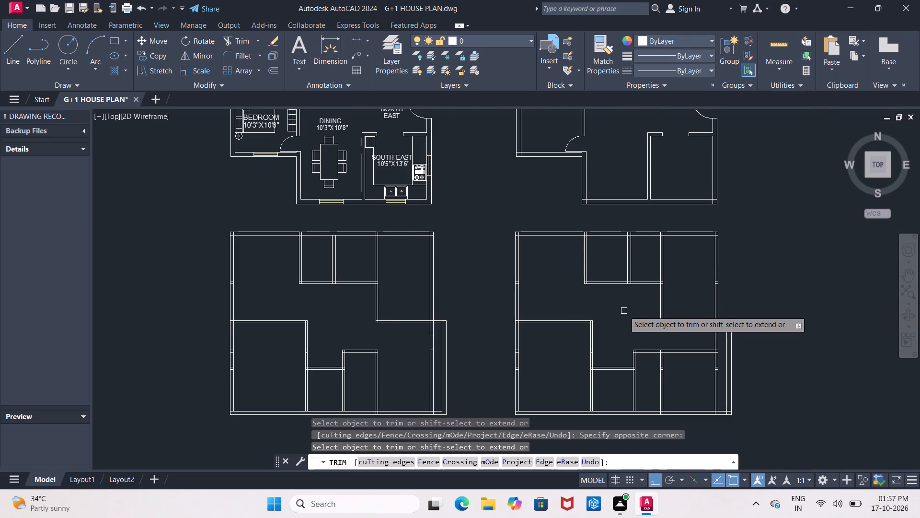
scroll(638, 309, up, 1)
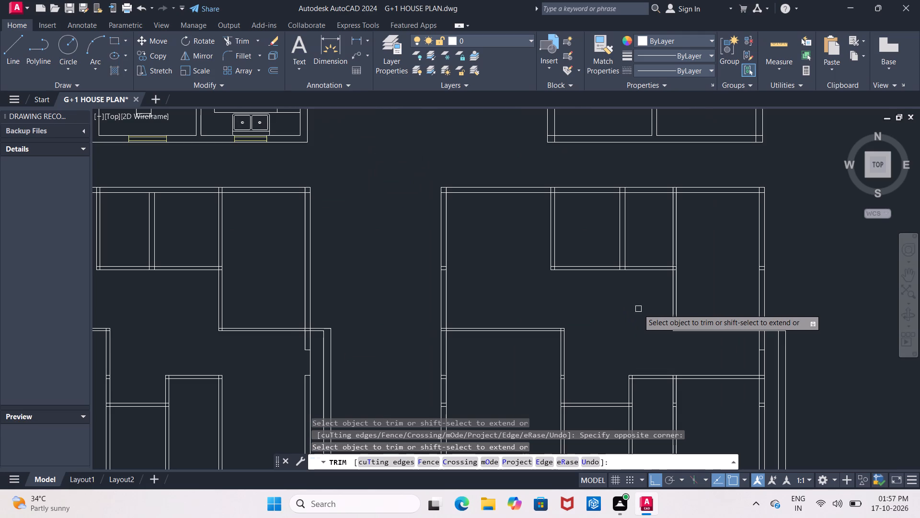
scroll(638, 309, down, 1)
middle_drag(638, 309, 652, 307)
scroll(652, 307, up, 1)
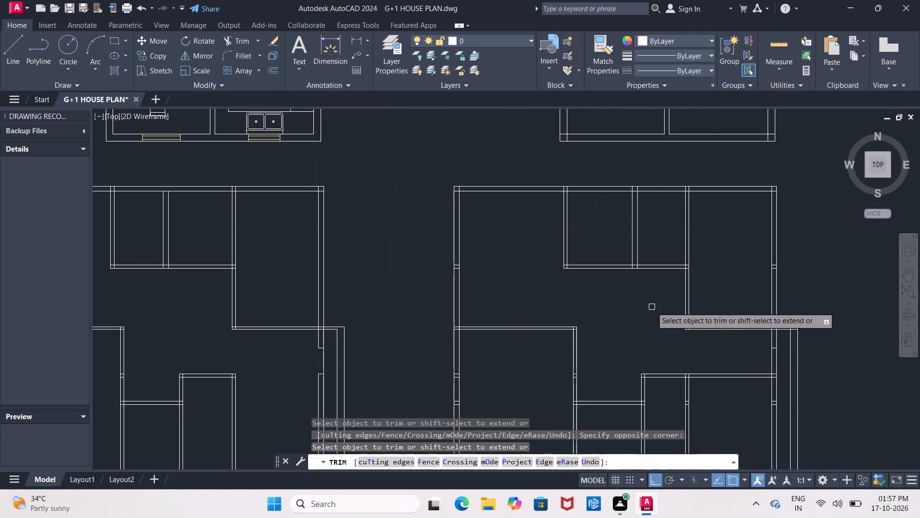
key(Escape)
Erase the entire lower-right floor plan.
scroll(651, 307, down, 2)
drag(569, 249, 576, 268)
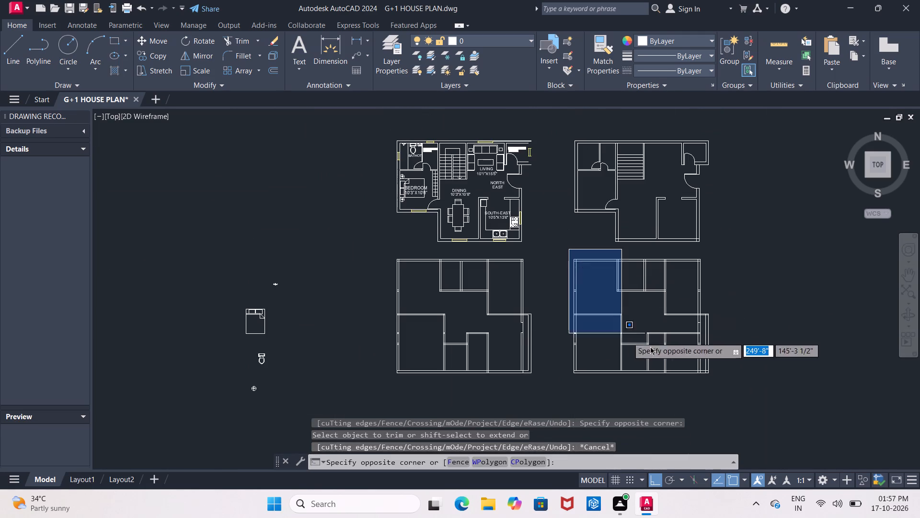
click(716, 382)
key(Delete)
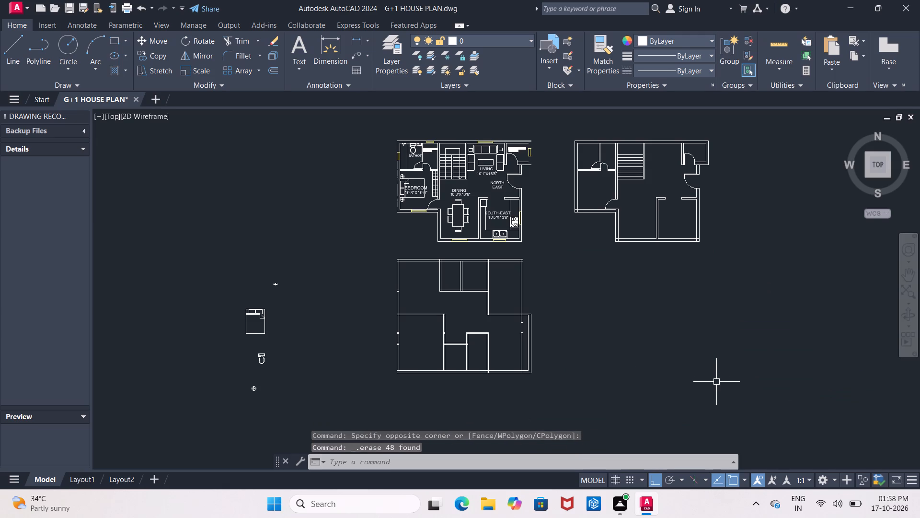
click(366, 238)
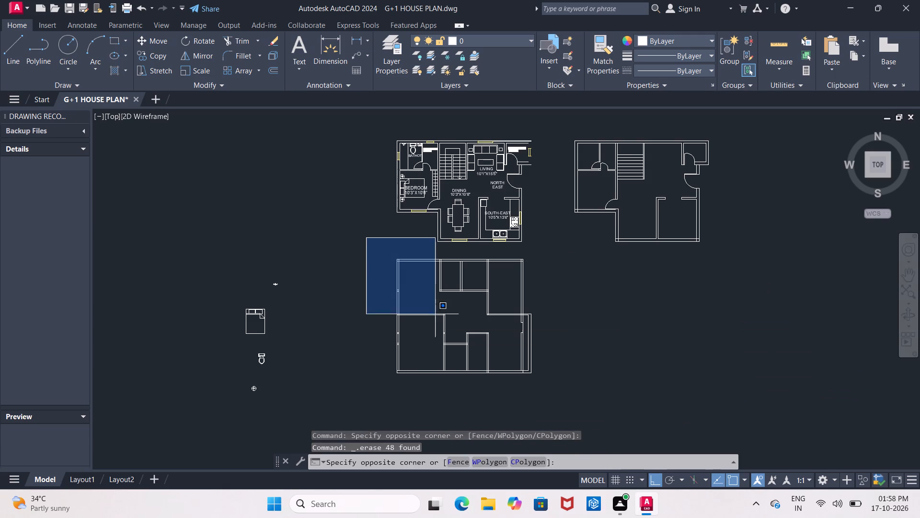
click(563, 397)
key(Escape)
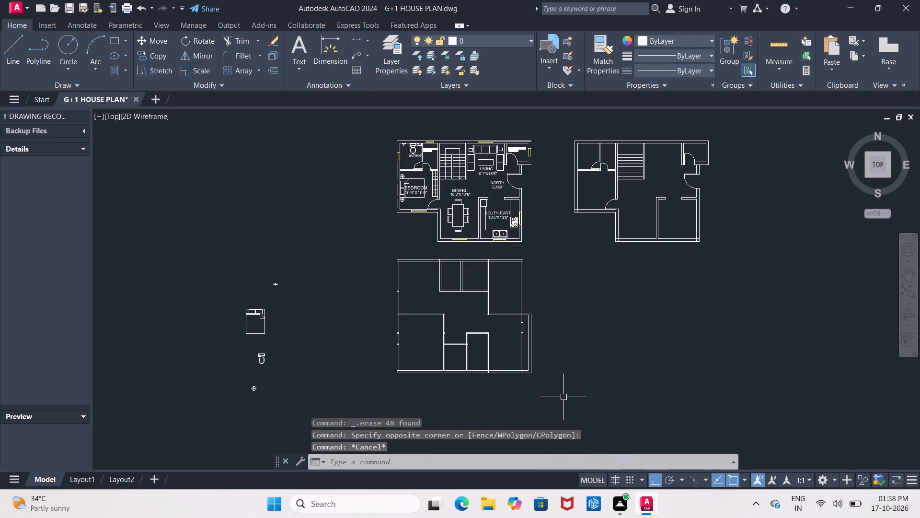
Copy the entire lower floor plan horizontally about 47'-8" to the right, beneath the unfurnished upper plan.
click(360, 260)
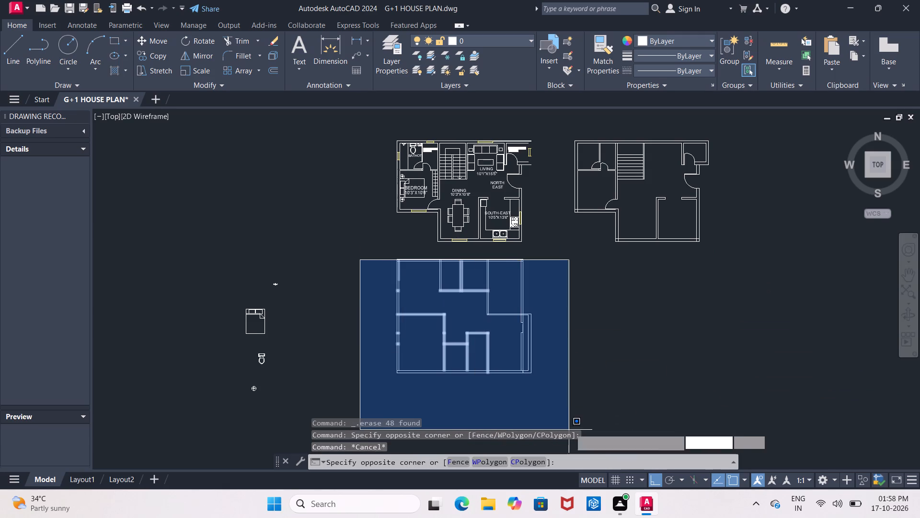
key(Escape)
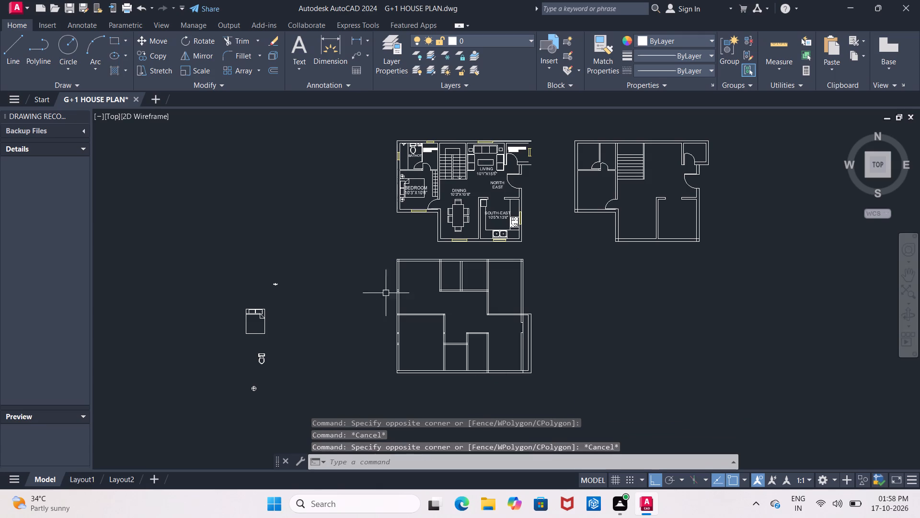
click(376, 254)
click(579, 396)
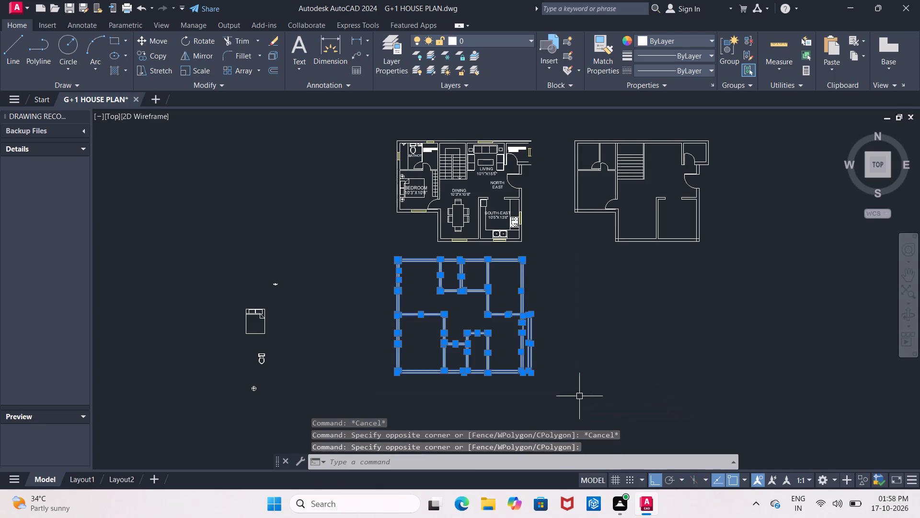
click(148, 51)
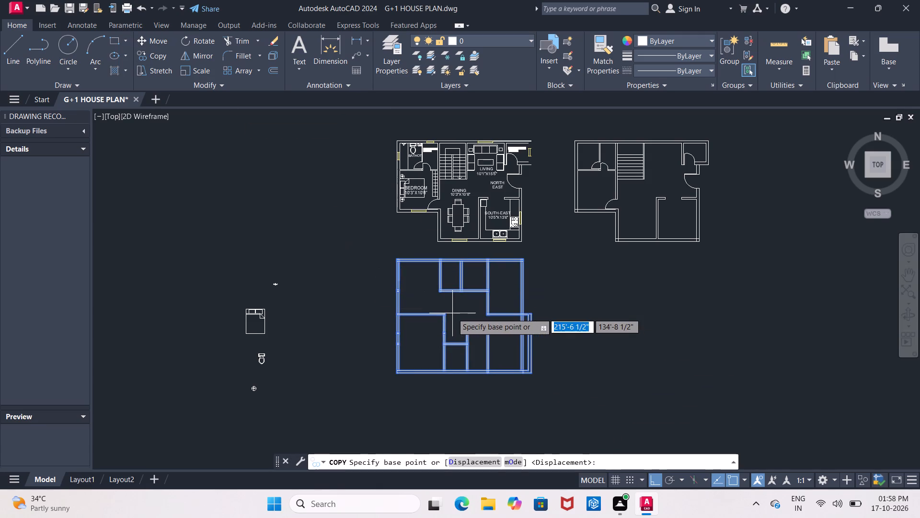
click(459, 316)
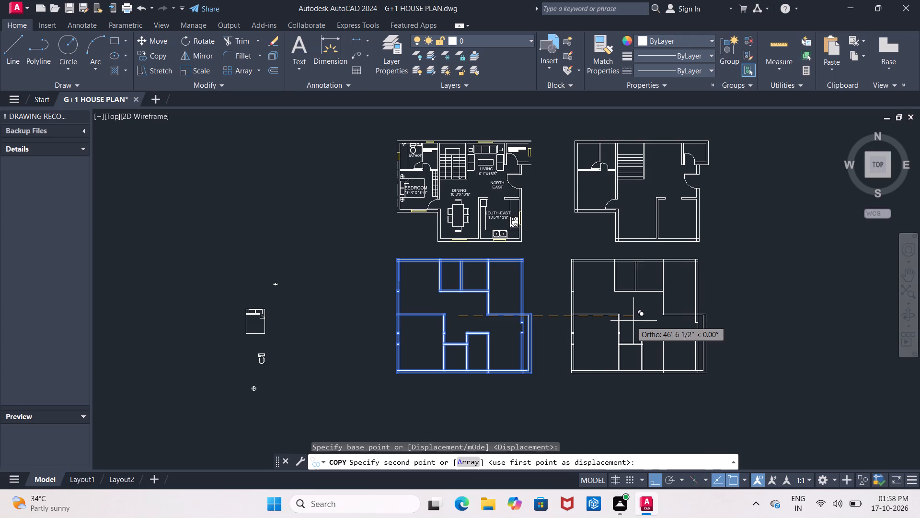
click(635, 321)
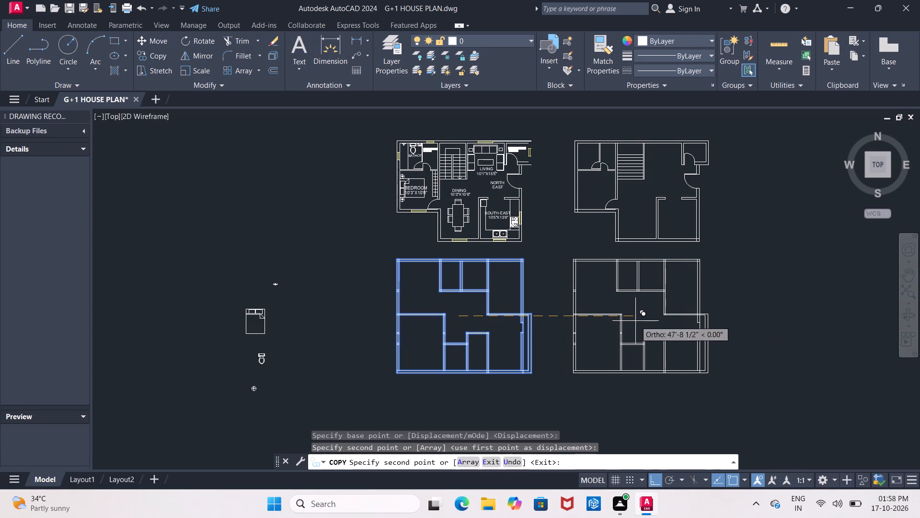
key(Escape)
Draw the outer and inner vertical lines that close the pooja room's outer side wall in the furnished plan.
scroll(541, 140, up, 3)
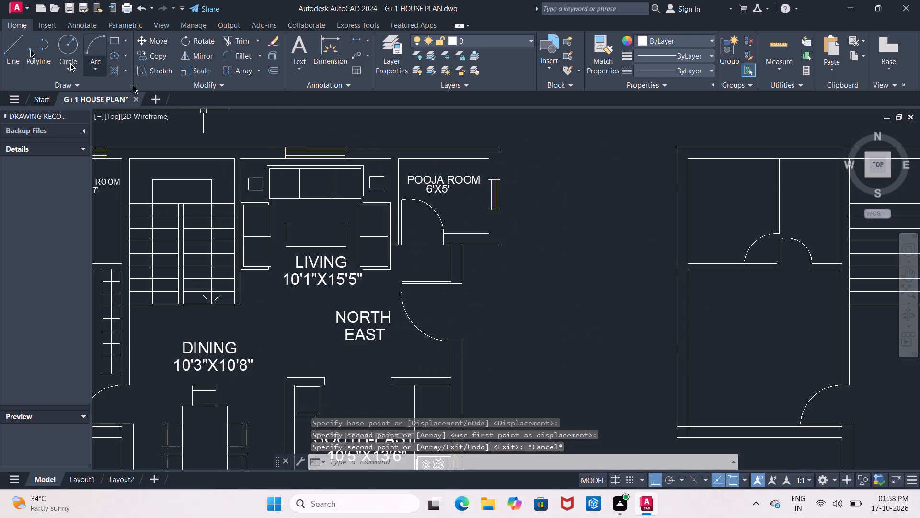
click(9, 47)
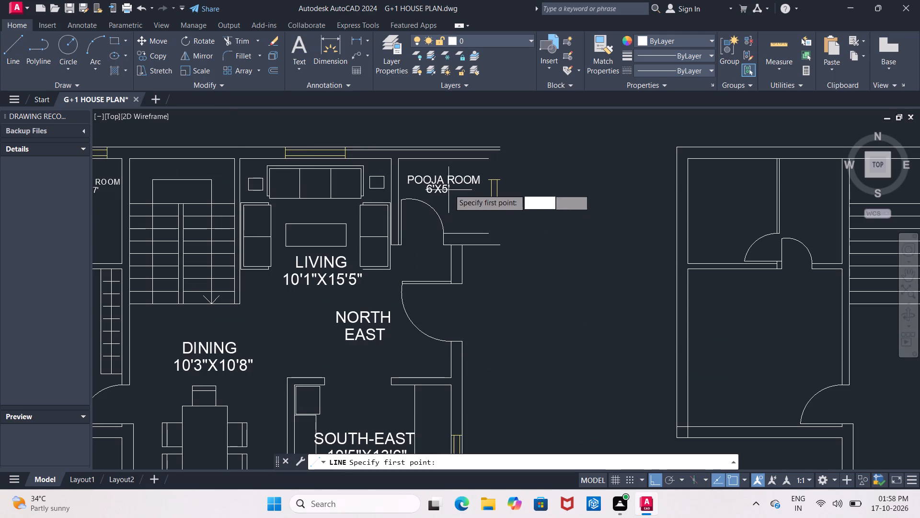
scroll(450, 149, up, 2)
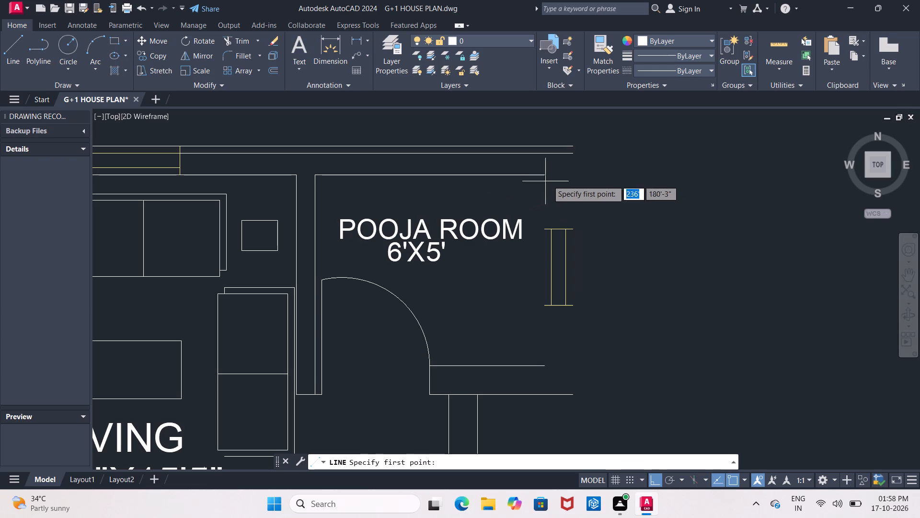
click(571, 155)
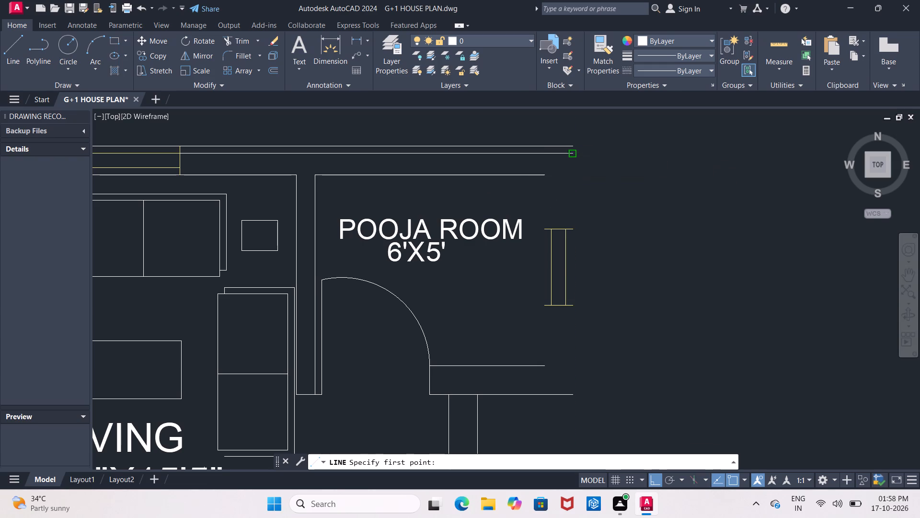
click(572, 390)
key(Escape)
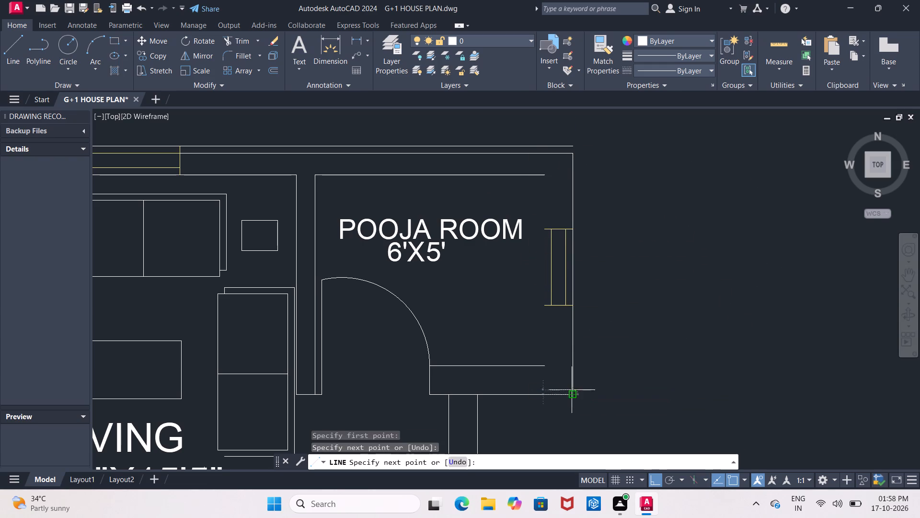
key(Escape)
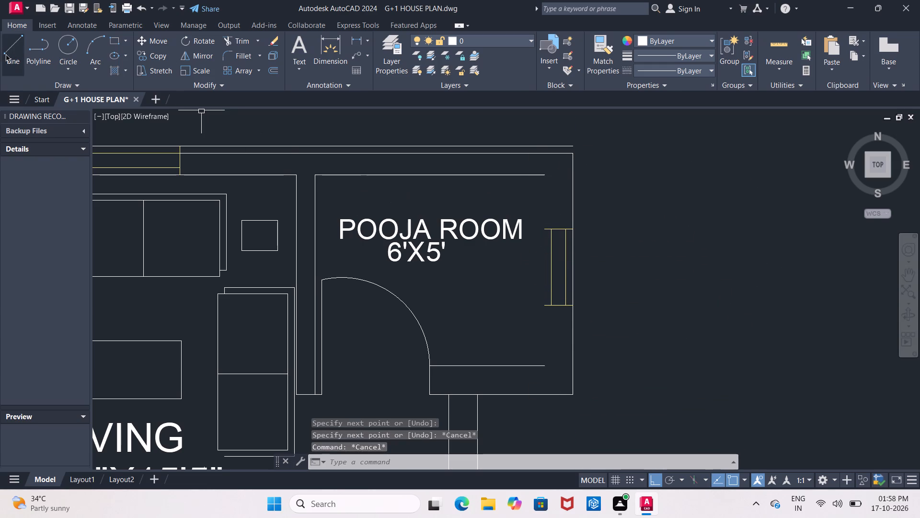
click(6, 54)
click(546, 174)
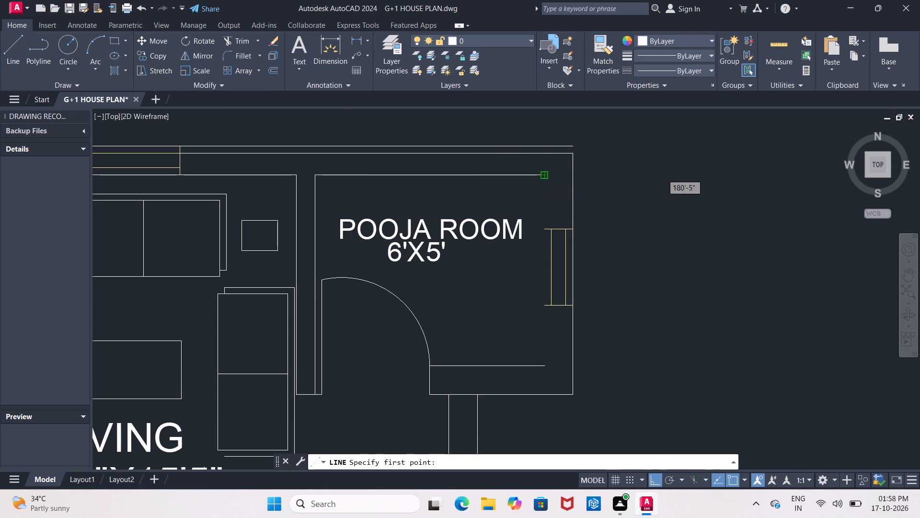
click(542, 366)
key(Escape)
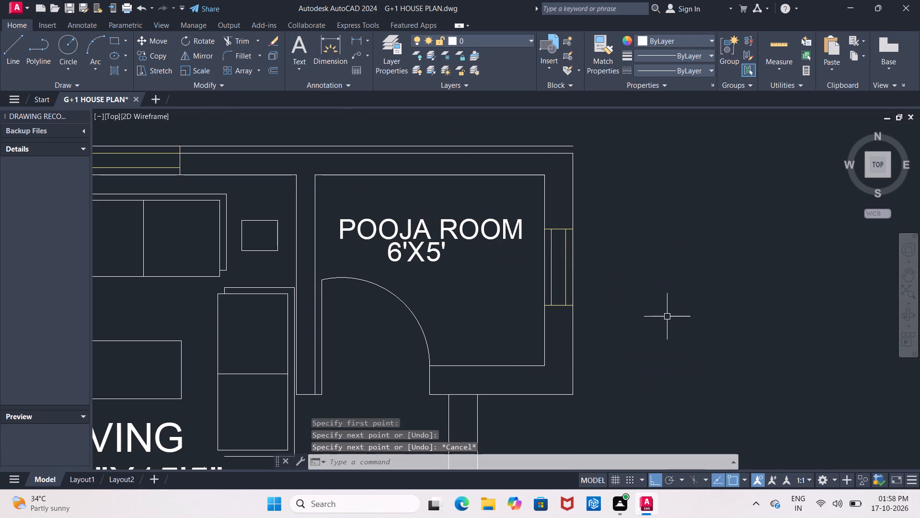
Erase the extra horizontal line just below the outer top wall line above the pooja room.
scroll(667, 317, down, 1)
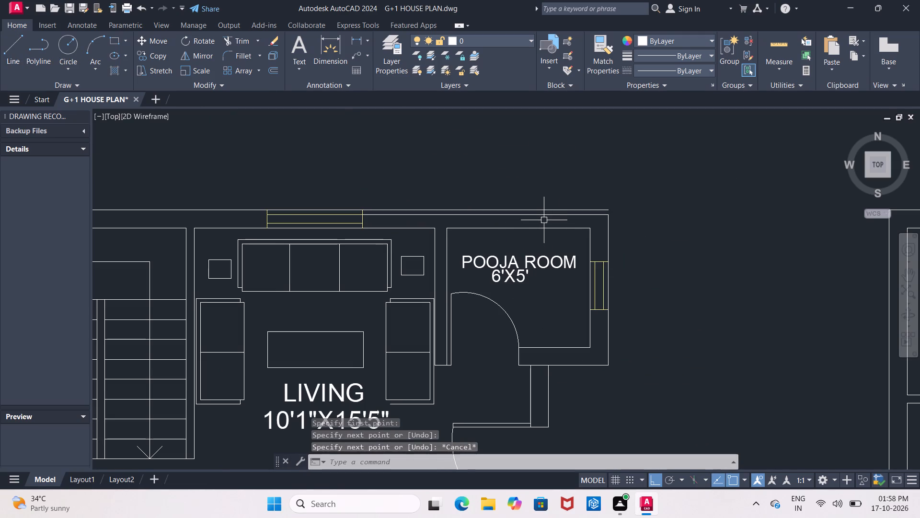
scroll(489, 209, up, 2)
scroll(489, 210, down, 2)
scroll(494, 214, up, 1)
click(496, 217)
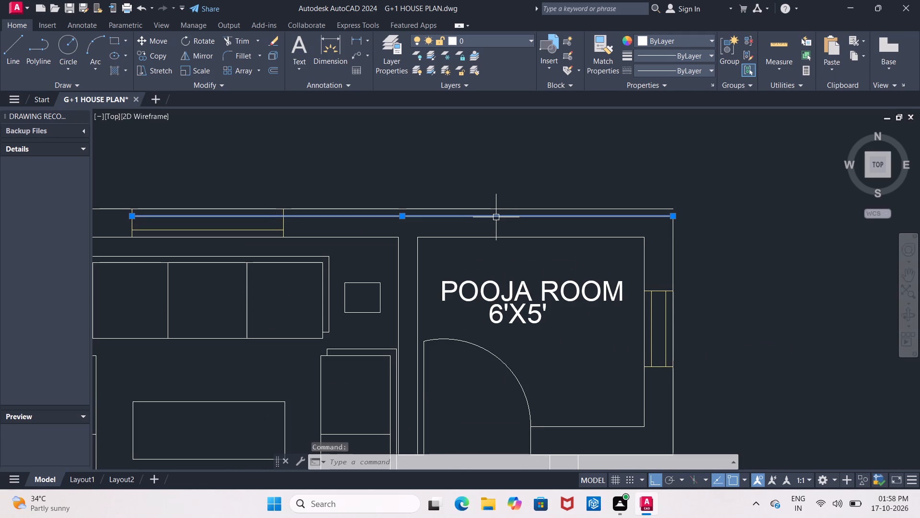
key(Delete)
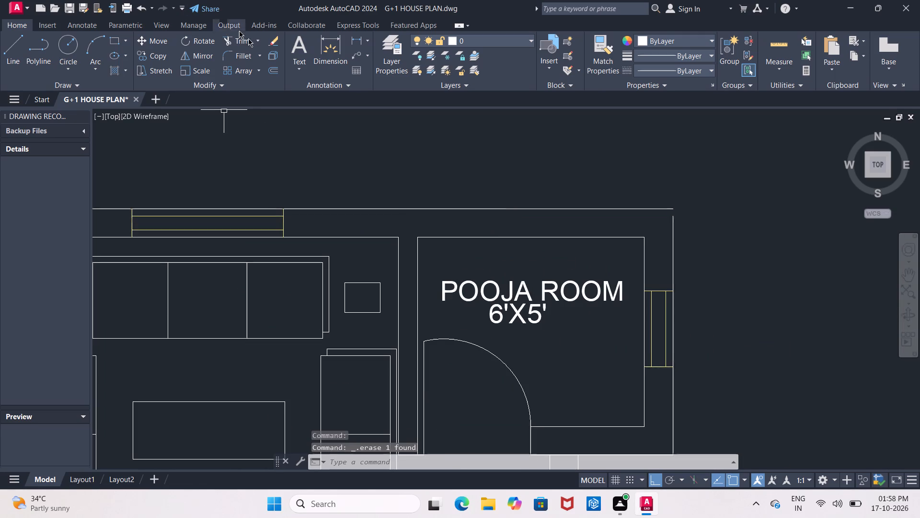
Fillet the outer top wall line with the pooja room's outer side wall line to close their corner.
click(240, 59)
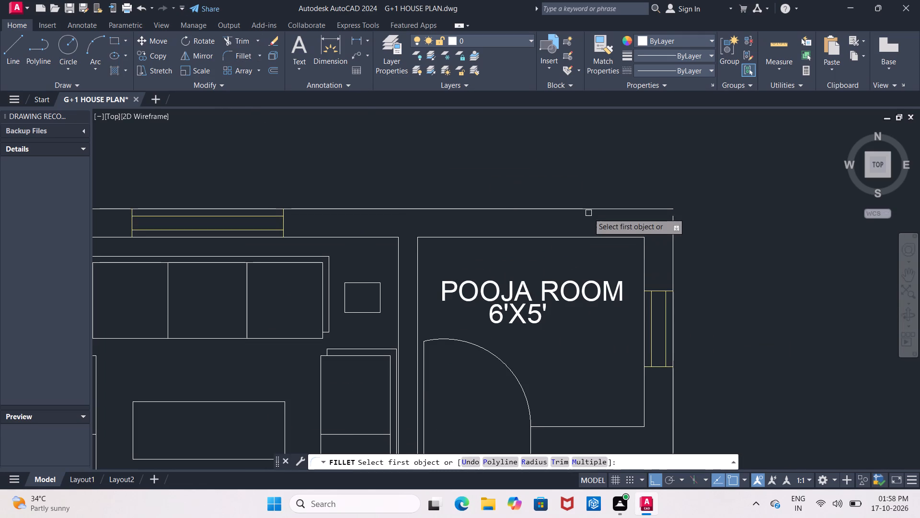
click(588, 209)
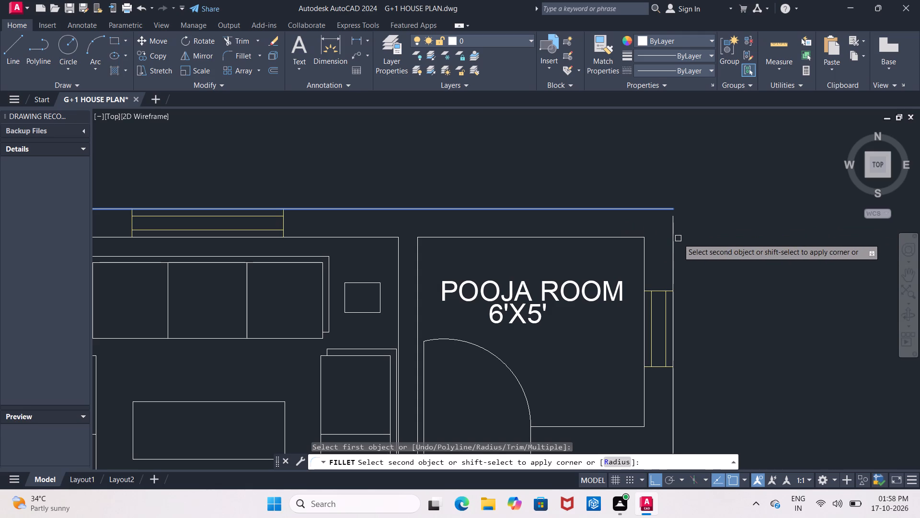
click(672, 241)
Turn on the session log file with LOGFILEON.
scroll(473, 162, down, 3)
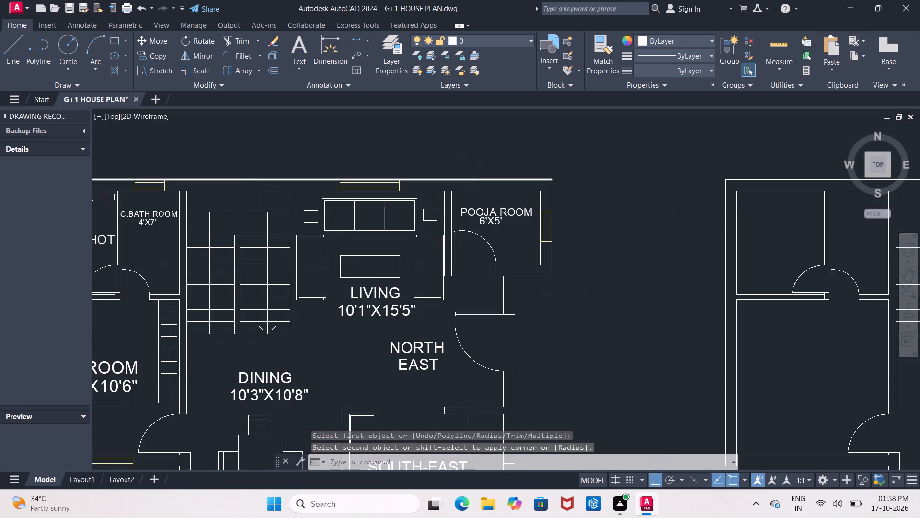
middle_drag(471, 179, 571, 113)
scroll(562, 157, down, 2)
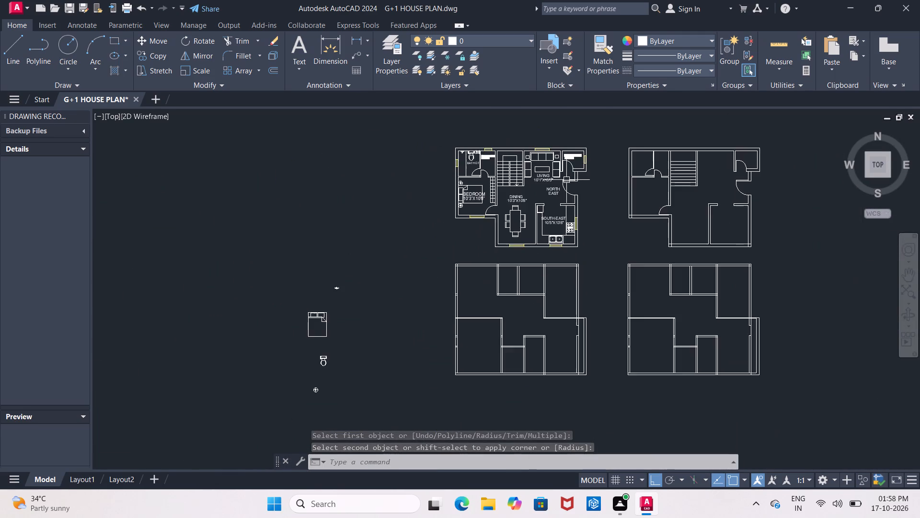
middle_drag(566, 180, 505, 188)
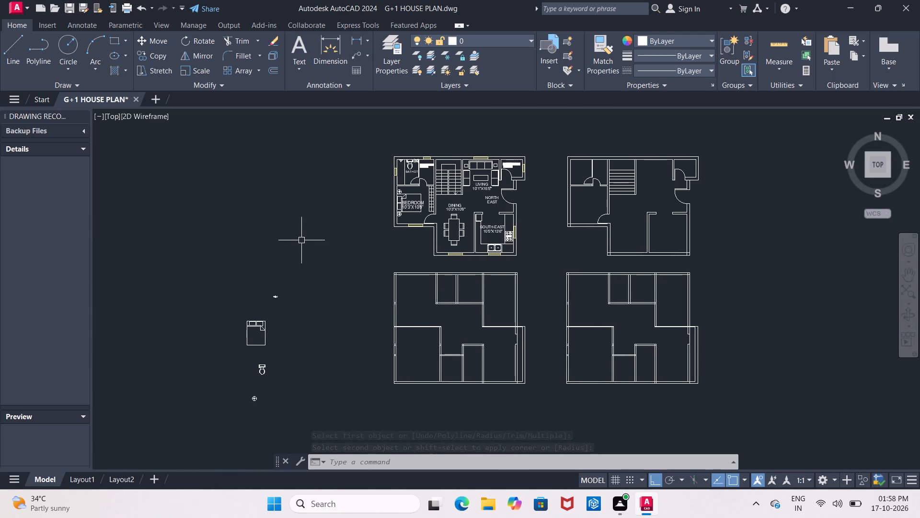
text(lo)
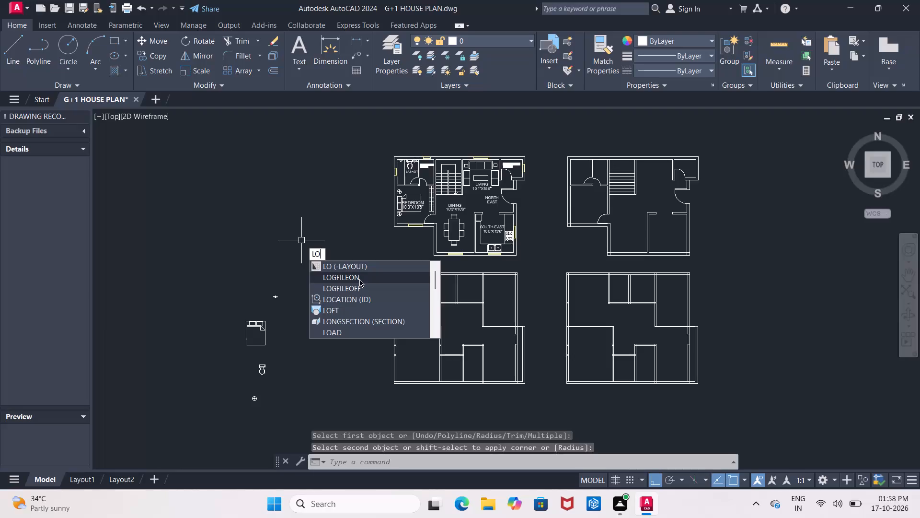
click(359, 279)
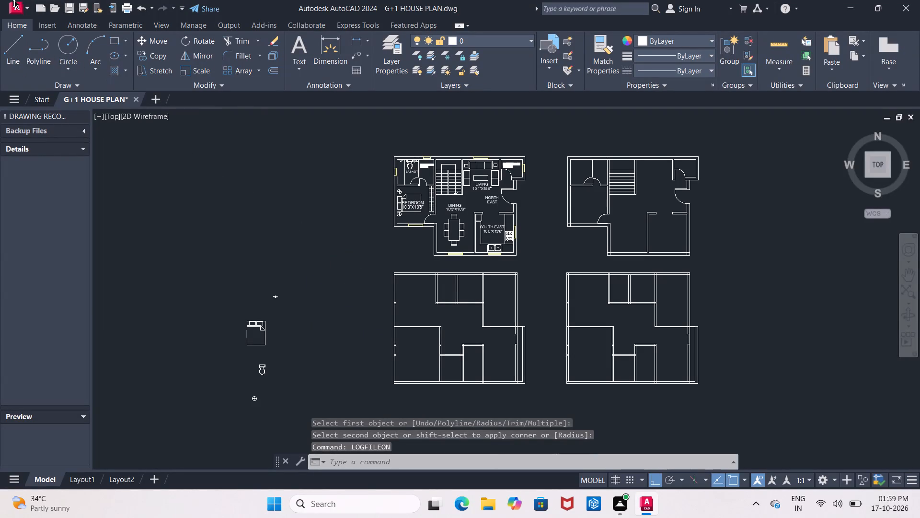
Save the drawing as a new file named G+1 HOUSE PLAN MS in the same folder.
click(17, 4)
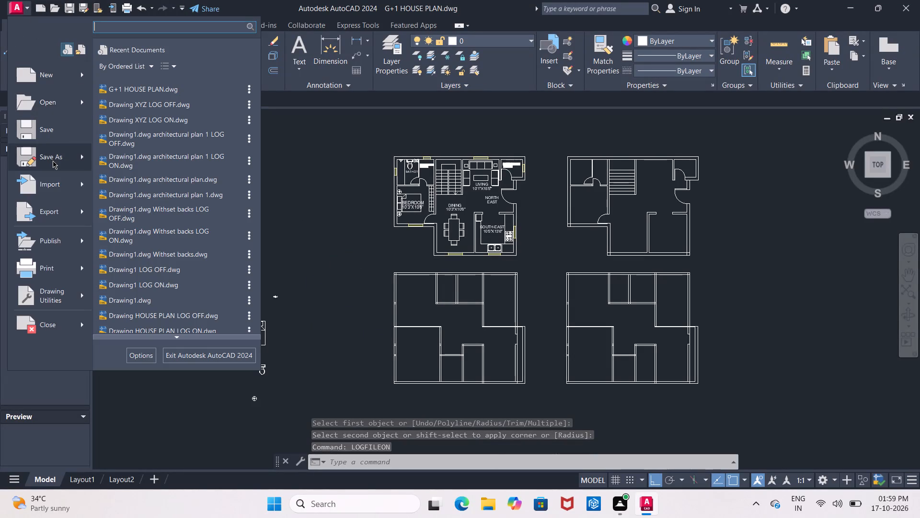
click(53, 161)
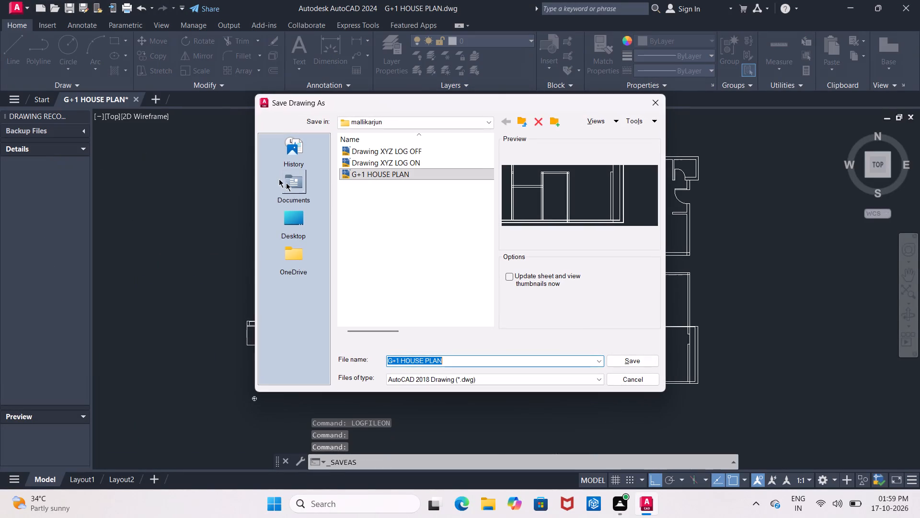
click(472, 362)
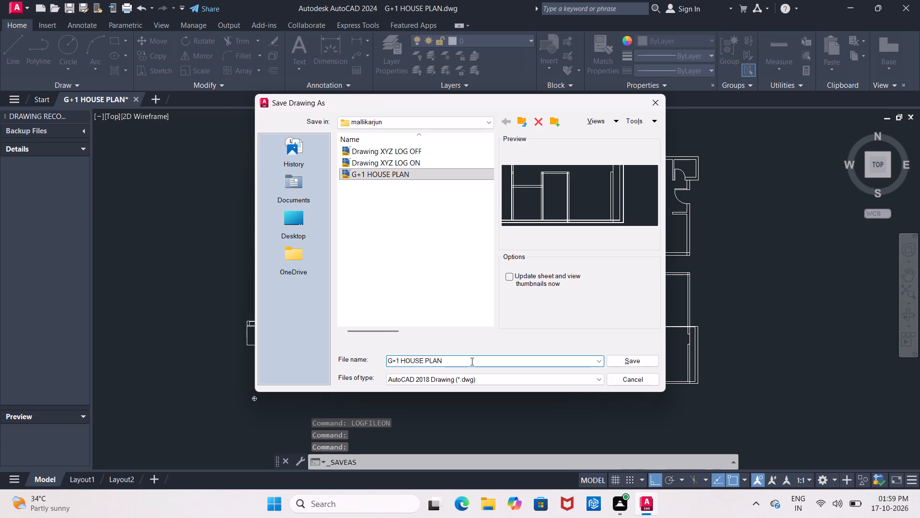
key(space)
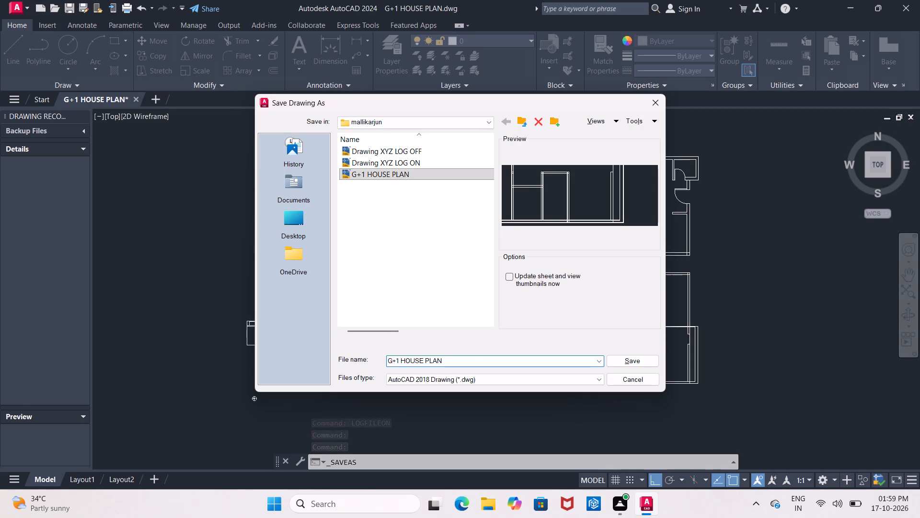
text(ms)
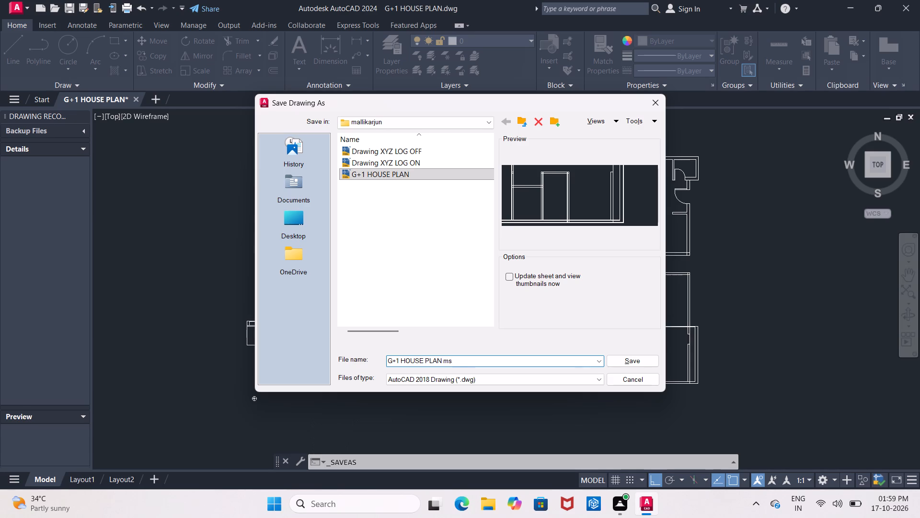
key(BackSpace)
key(BackSpace)
text(MS)
click(631, 362)
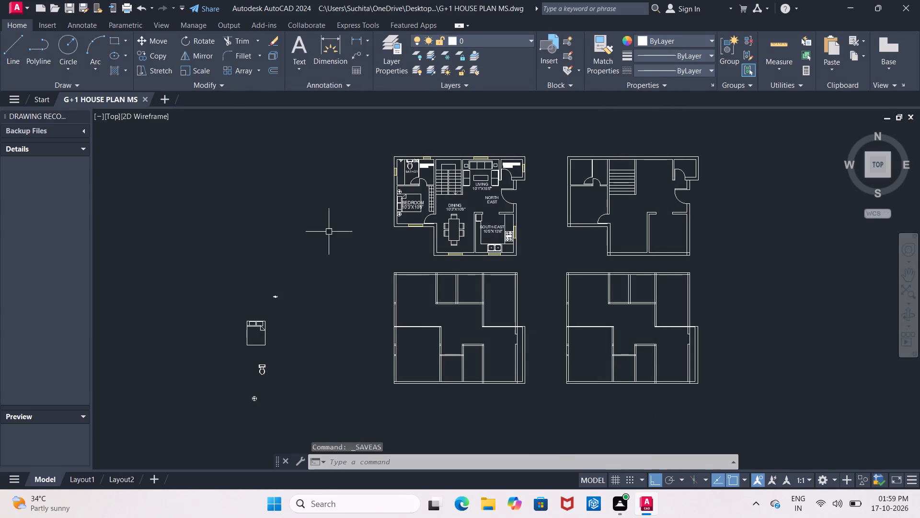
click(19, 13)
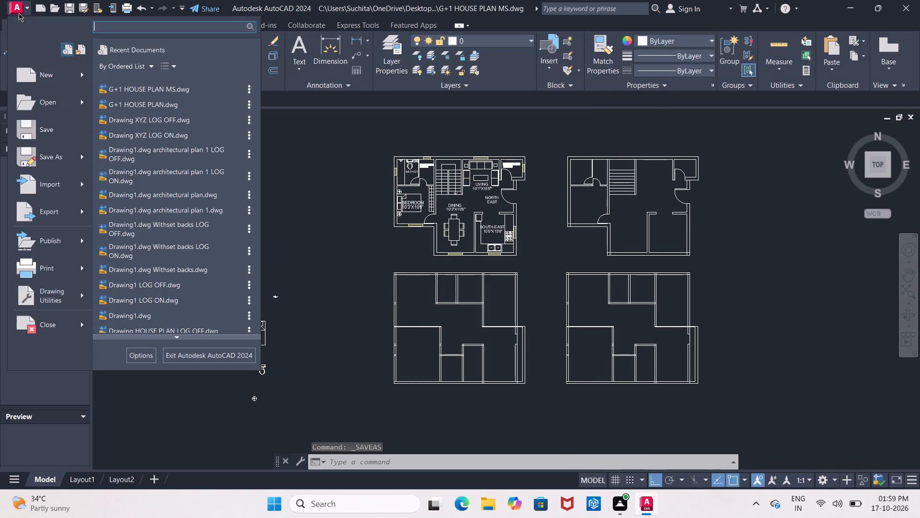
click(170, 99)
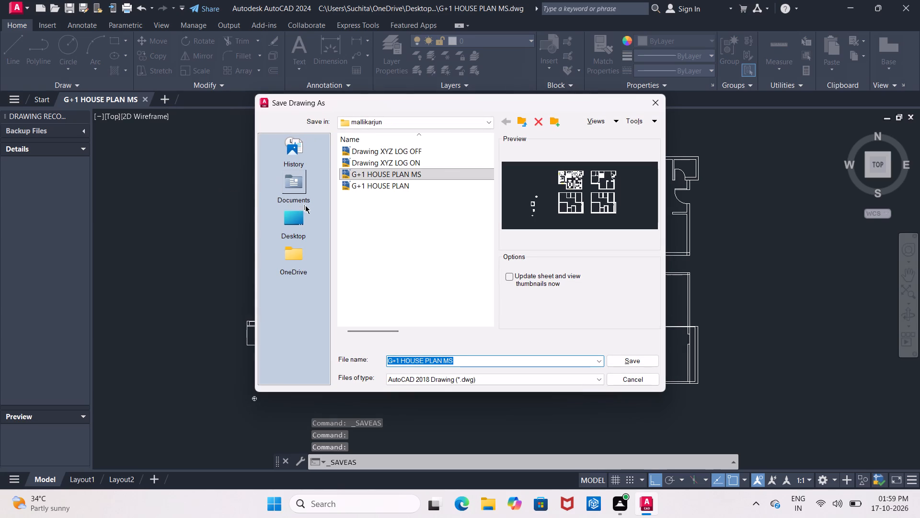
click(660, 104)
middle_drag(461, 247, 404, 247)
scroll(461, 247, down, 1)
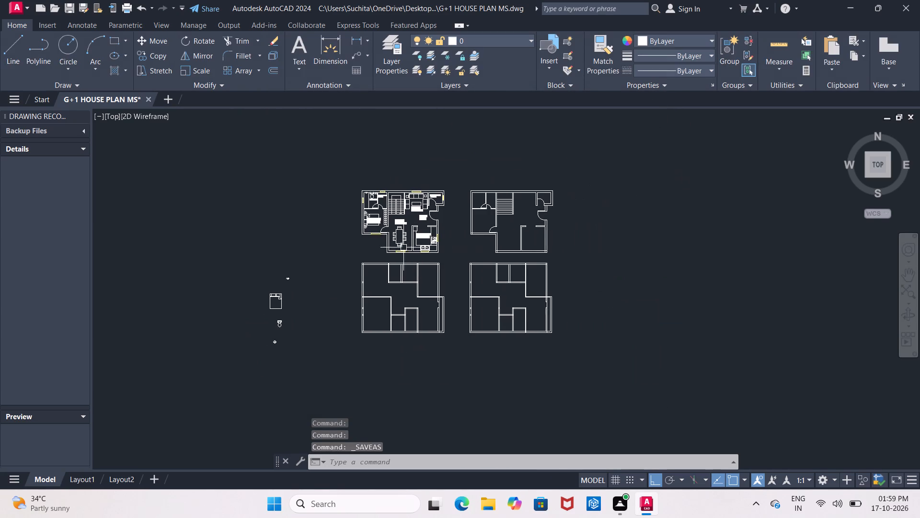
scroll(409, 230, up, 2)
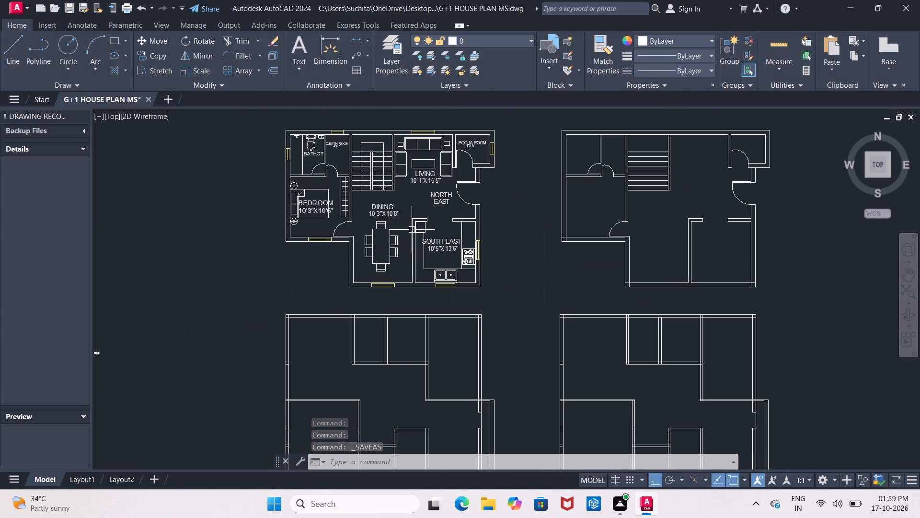
Erase the two short cross lines in the left outer wall of the lower-left floor plan's upper room.
scroll(412, 230, up, 1)
middle_drag(297, 362, 396, 272)
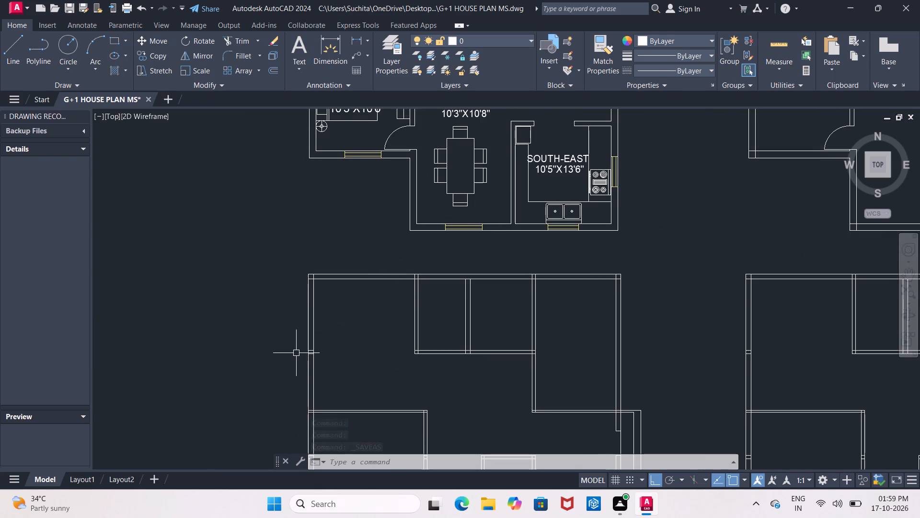
middle_drag(299, 347, 306, 305)
scroll(304, 306, up, 2)
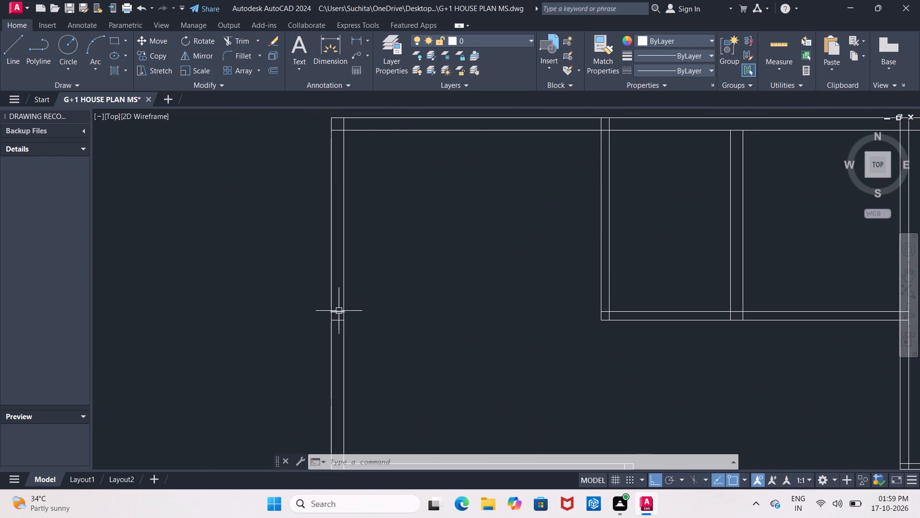
click(339, 311)
click(339, 318)
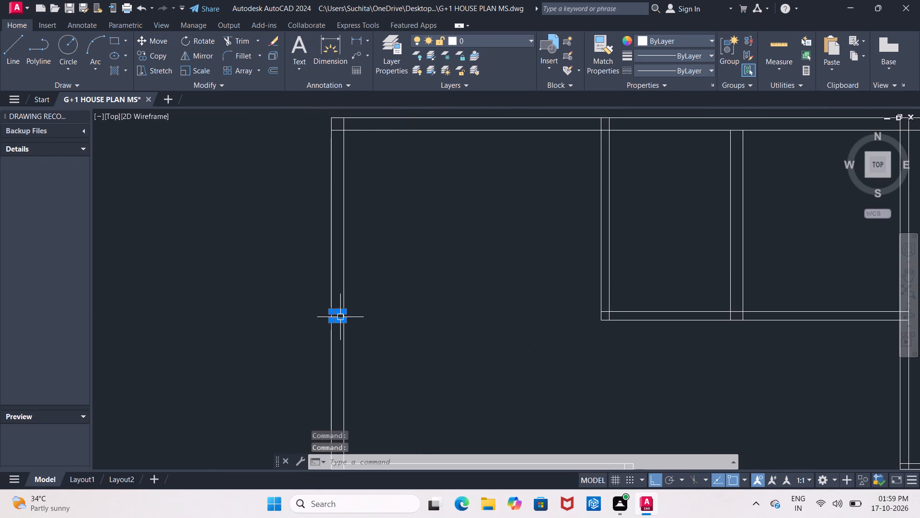
key(Delete)
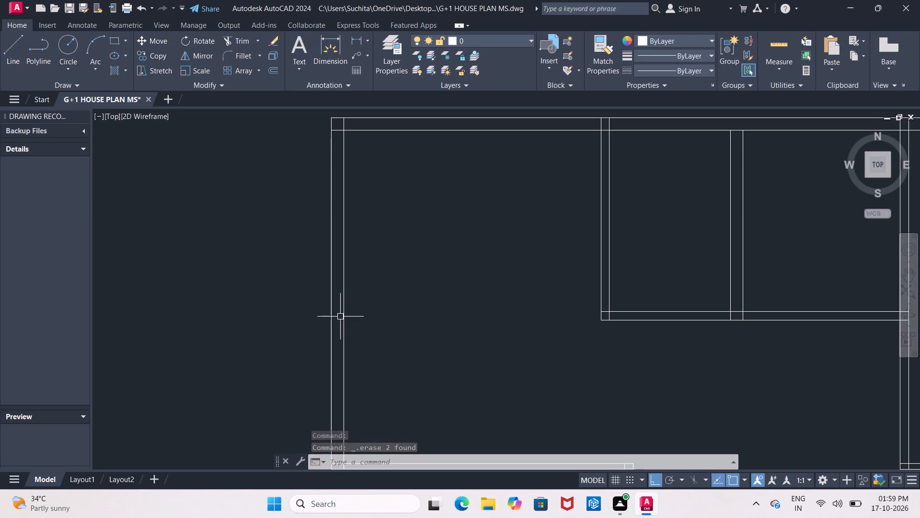
Switch to Calculator, divide 19.9 by 2, and close it again.
key(1)
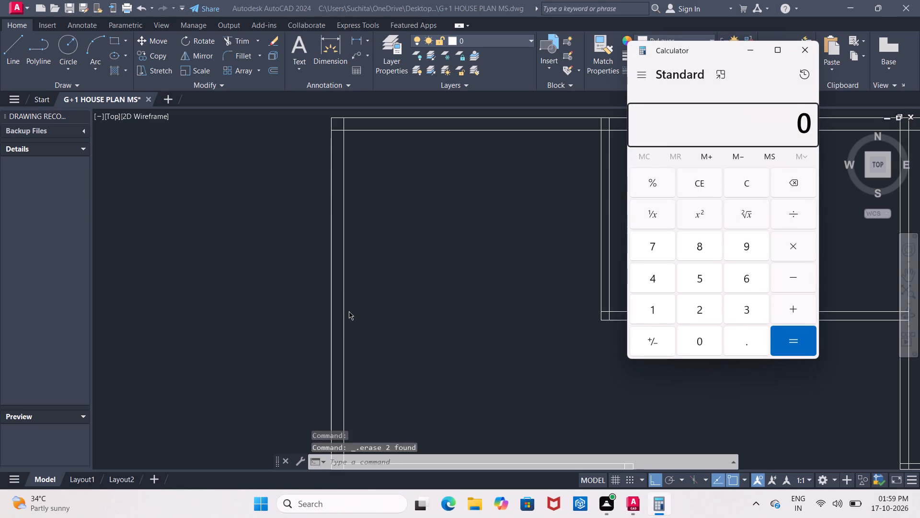
text(19.9)
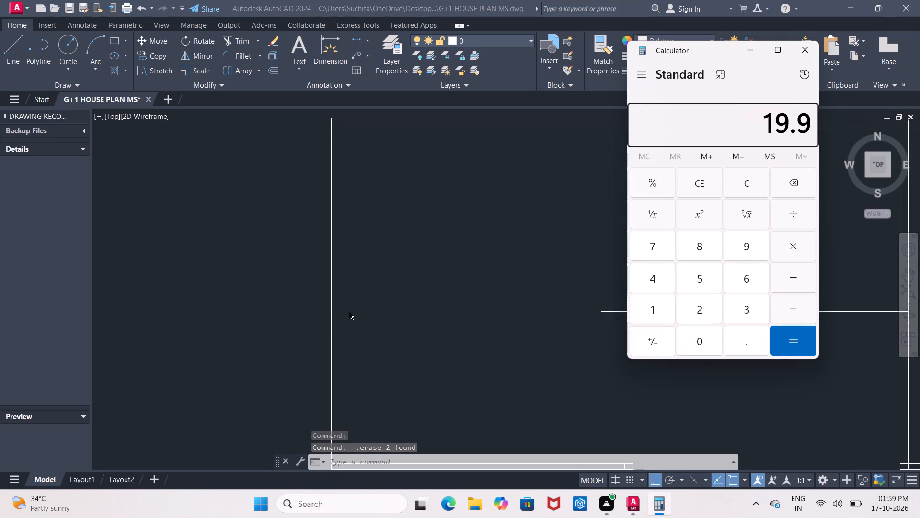
text(/2)
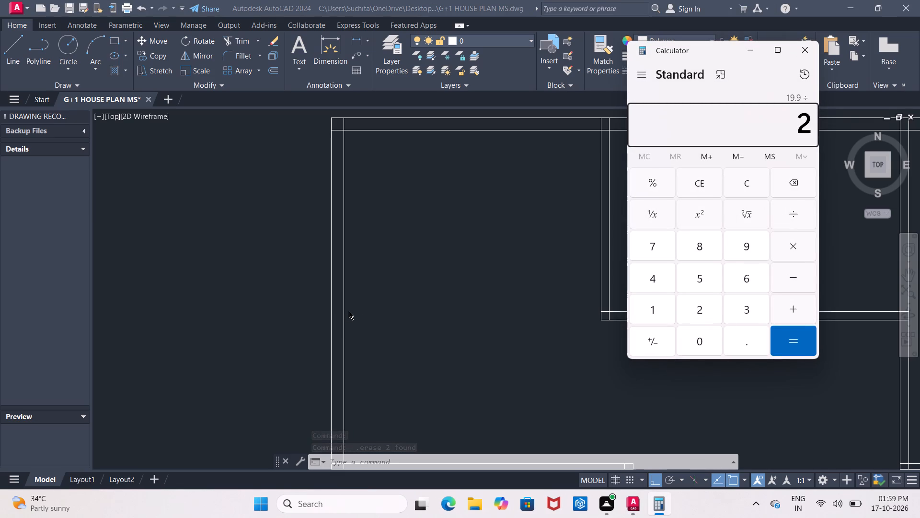
key(Return)
click(802, 49)
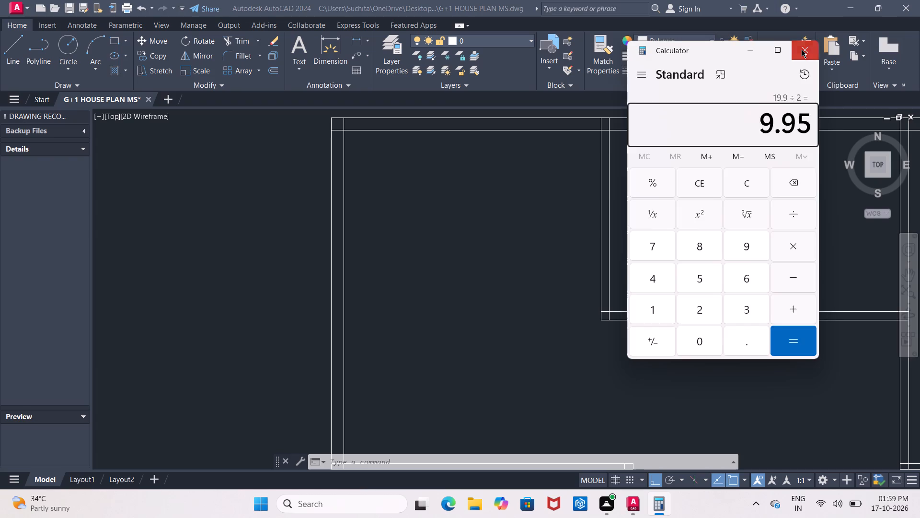
Offset the inner line of the top outer wall 9'9.5" down into the plan.
key(o)
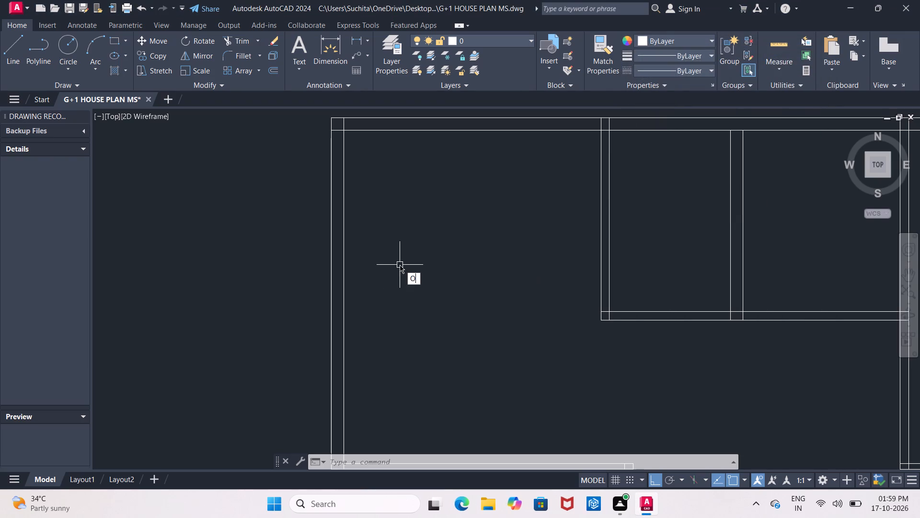
key(Return)
key(9)
key(apostrophe)
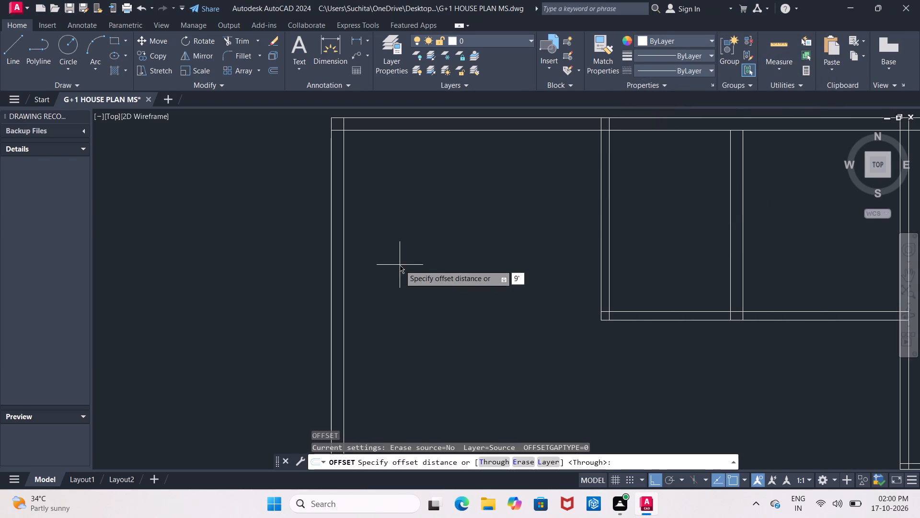
key(9)
text(.5)
key(shift+quotedbl)
key(shift+Return)
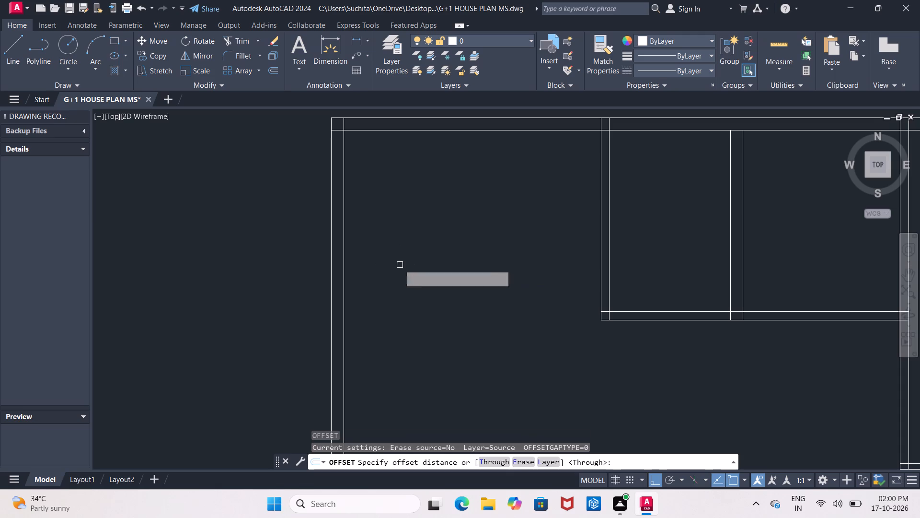
click(487, 131)
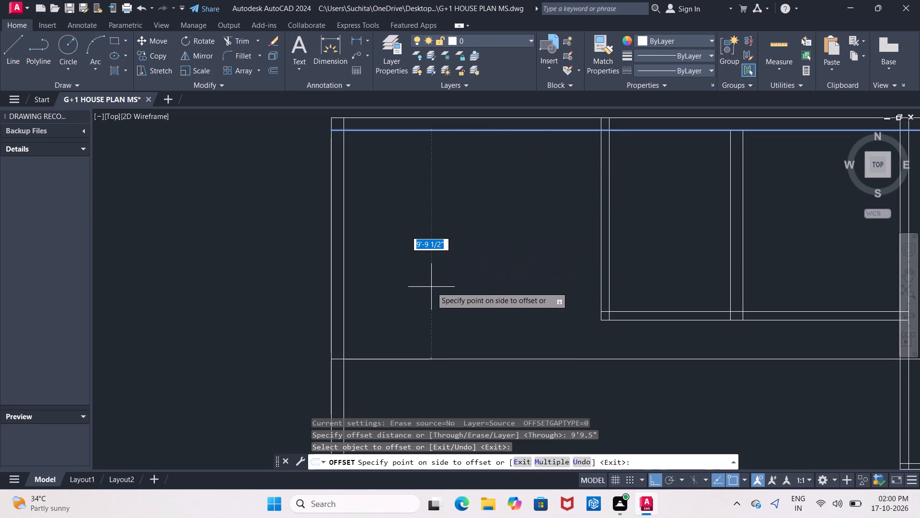
click(431, 287)
key(Return)
Offset the new horizontal line across the plan upward by 2'.
key(Return)
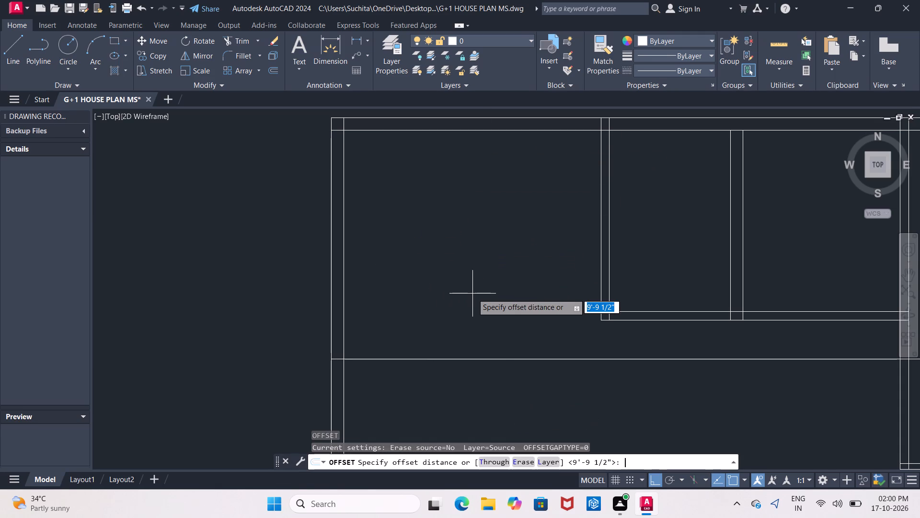
key(2)
key(apostrophe)
key(Return)
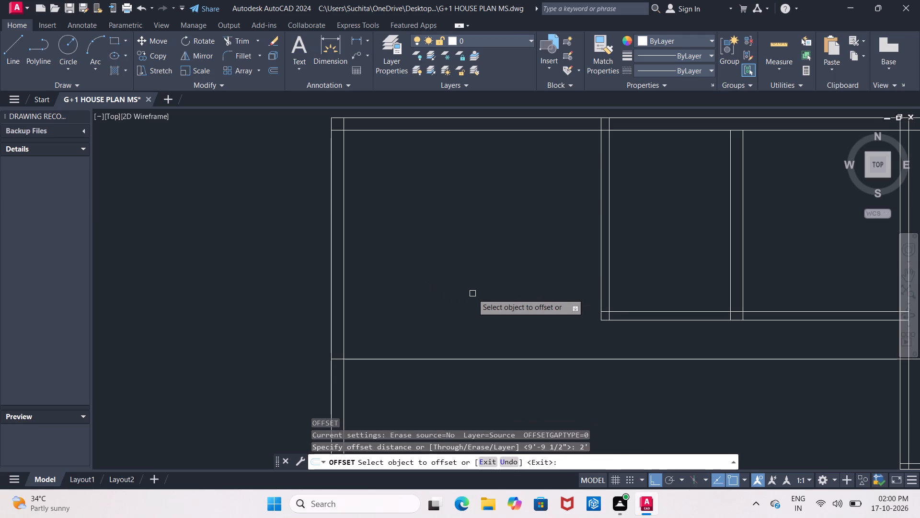
click(448, 361)
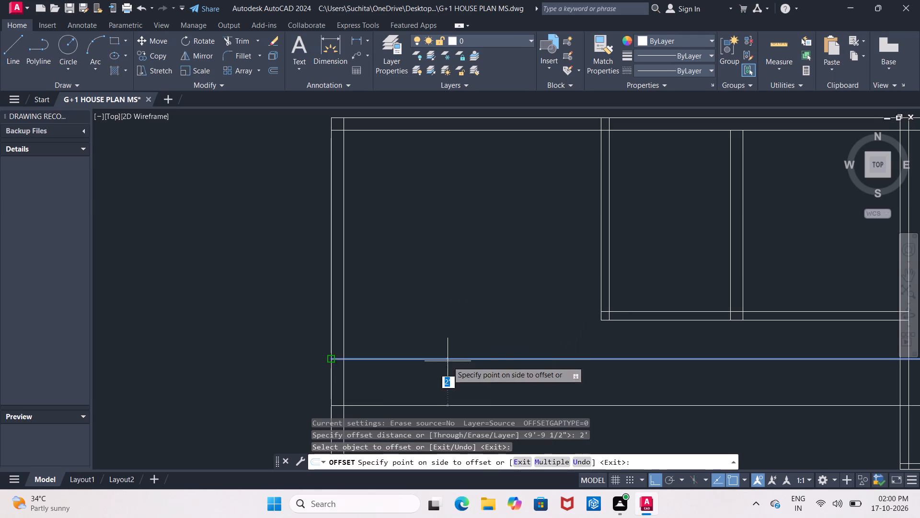
middle_drag(447, 290, 471, 218)
click(470, 209)
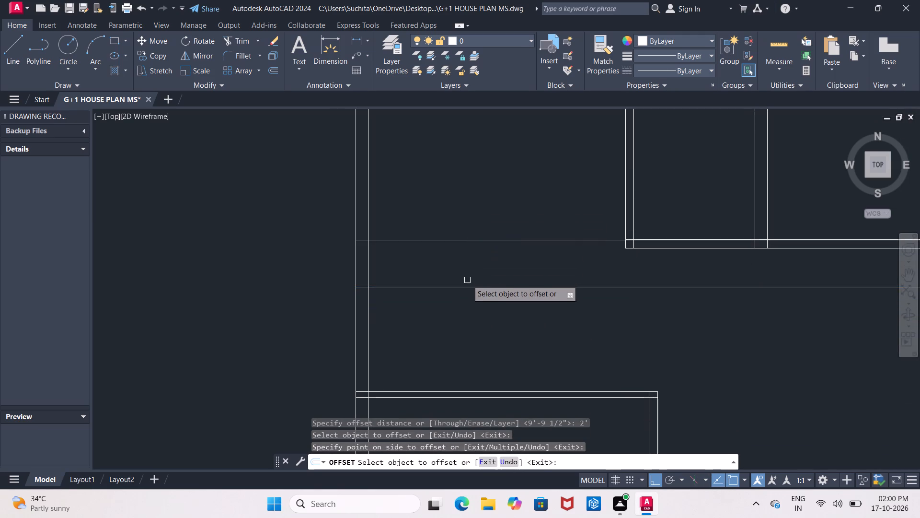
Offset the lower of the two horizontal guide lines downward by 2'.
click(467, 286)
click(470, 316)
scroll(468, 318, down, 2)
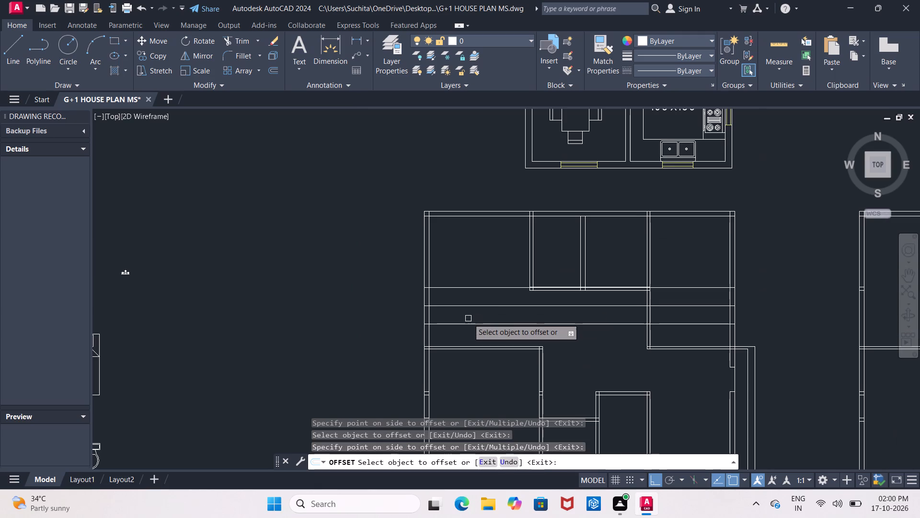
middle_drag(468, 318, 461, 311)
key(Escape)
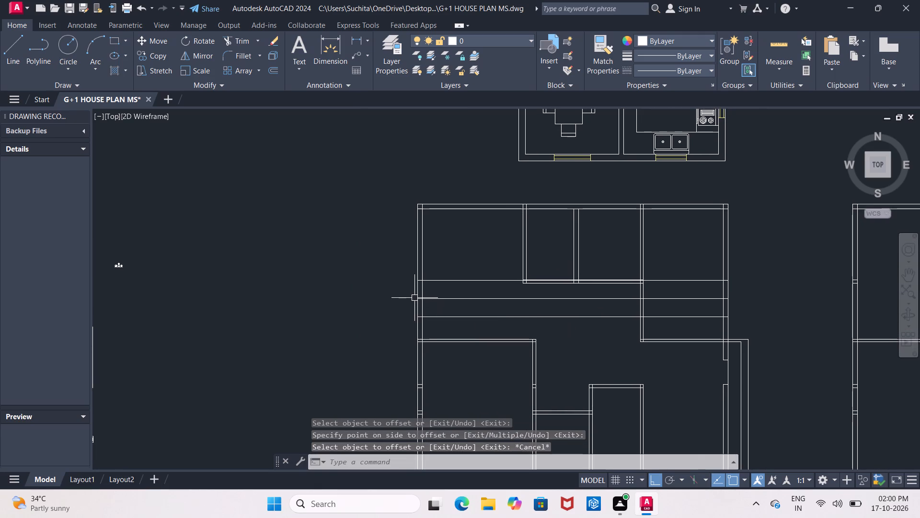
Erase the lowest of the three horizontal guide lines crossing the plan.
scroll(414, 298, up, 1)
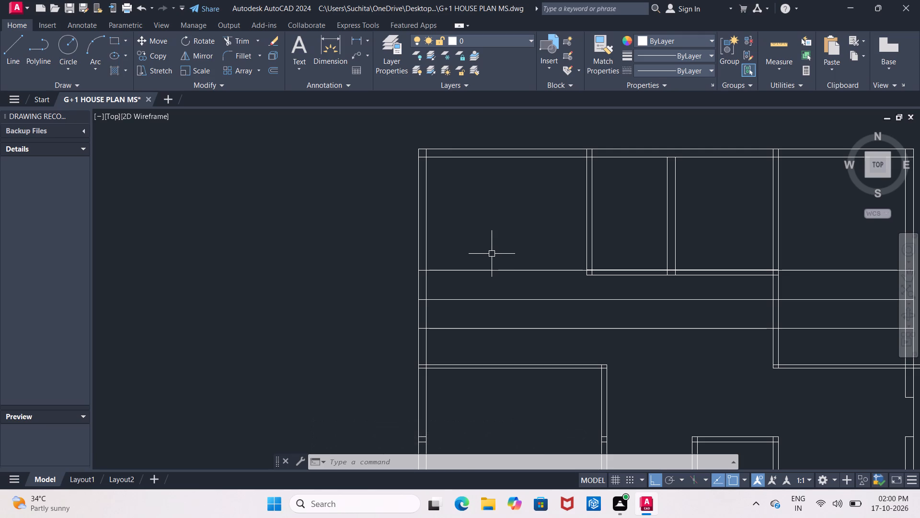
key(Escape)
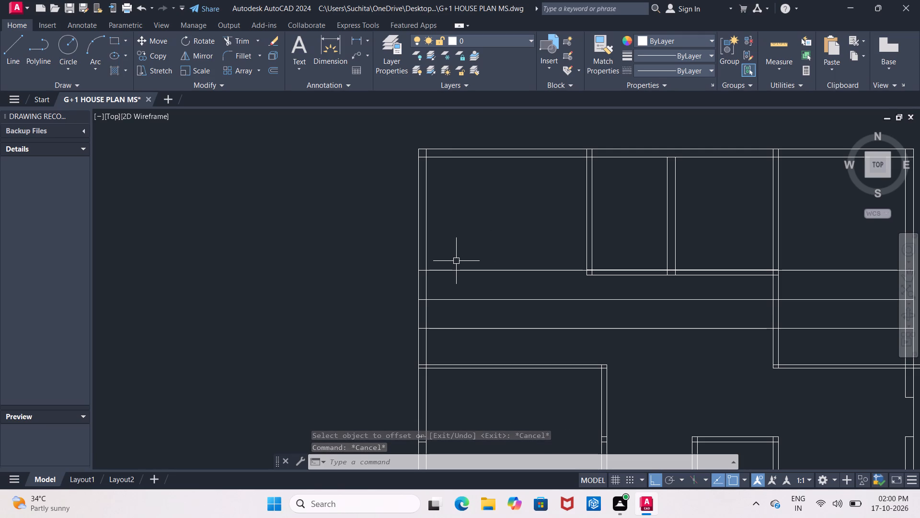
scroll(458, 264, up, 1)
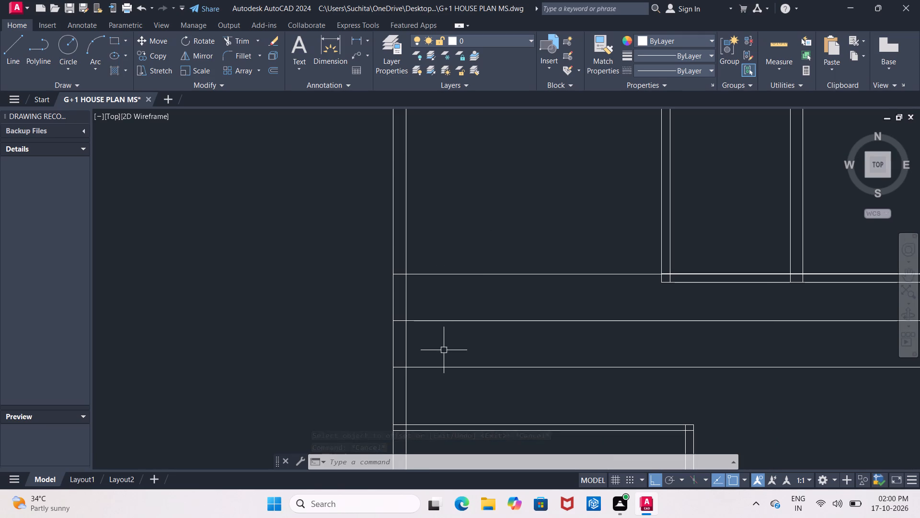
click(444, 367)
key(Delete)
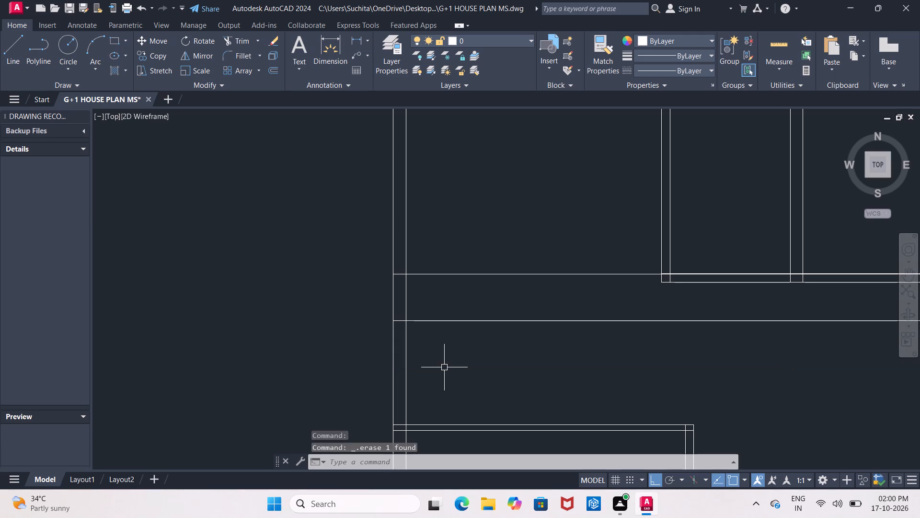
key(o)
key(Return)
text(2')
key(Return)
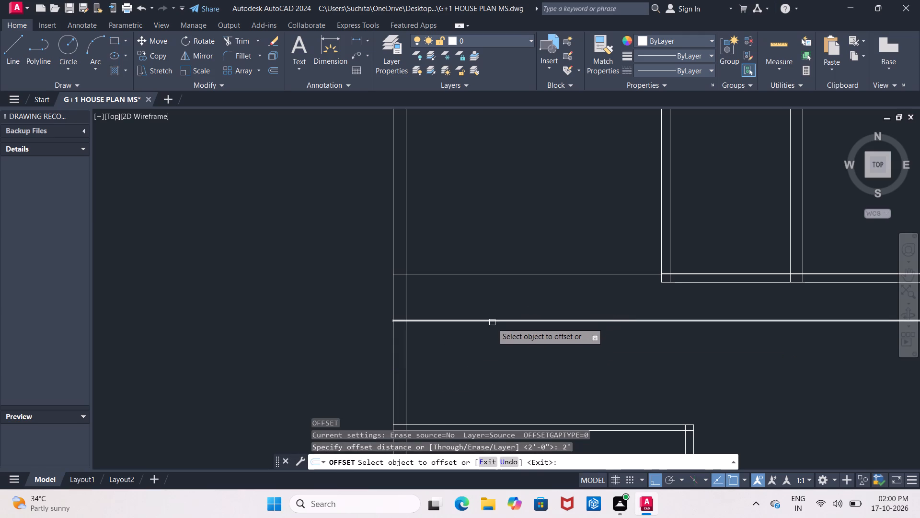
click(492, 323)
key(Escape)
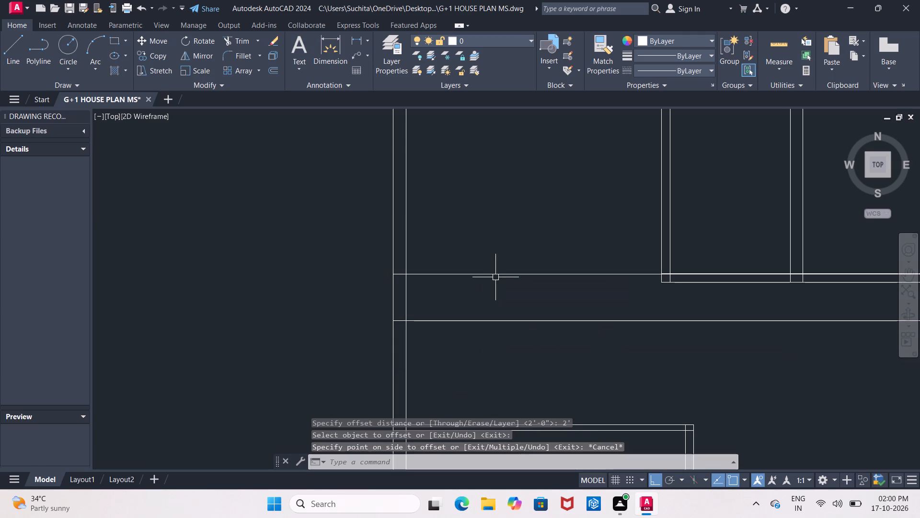
Offset the upper of the two remaining horizontal guide lines upward by 2'.
key(Return)
key(Return)
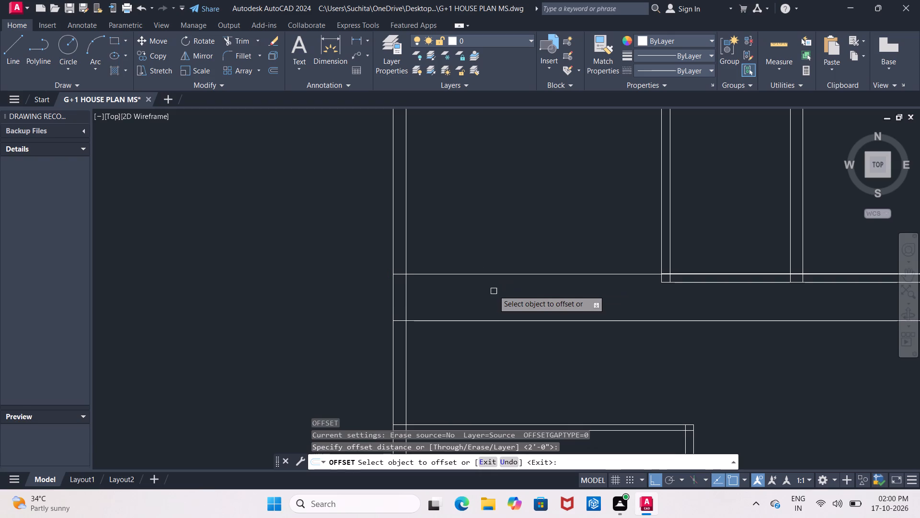
click(494, 271)
click(493, 271)
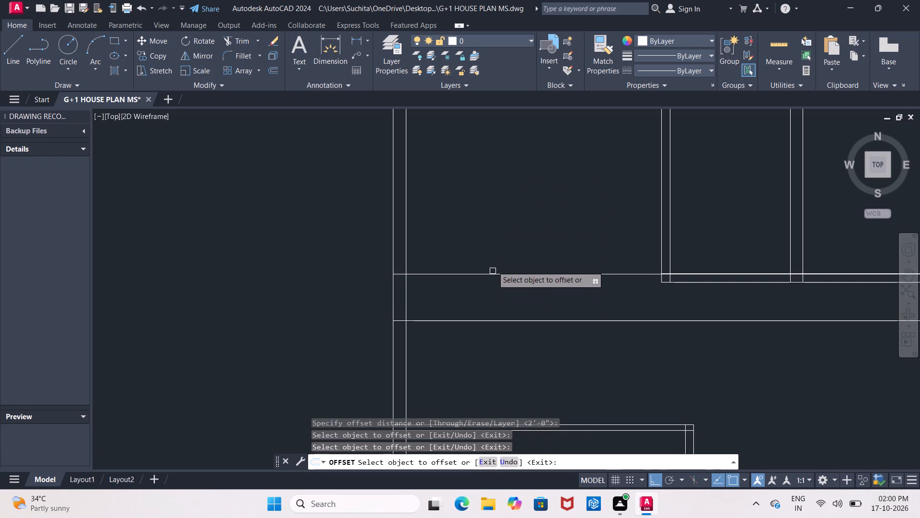
click(494, 275)
click(485, 176)
scroll(485, 183, down, 2)
scroll(485, 190, up, 1)
key(Escape)
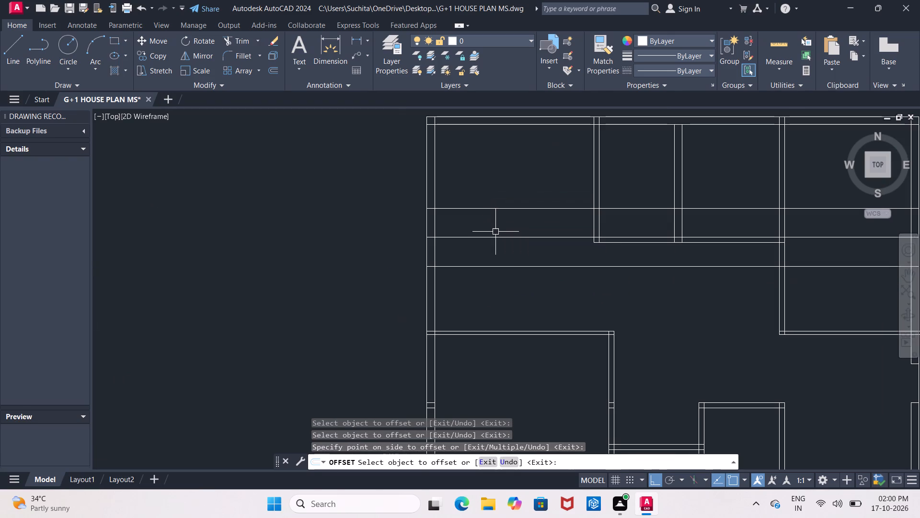
Trim the three horizontal guide lines across the upper-left room, leaving their short pieces within the left outer wall.
text(TR)
key(space)
key(space)
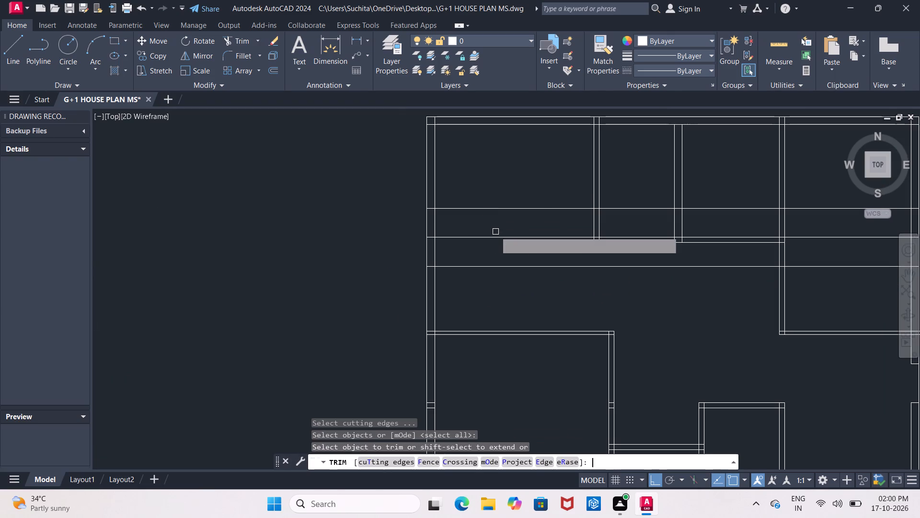
click(507, 176)
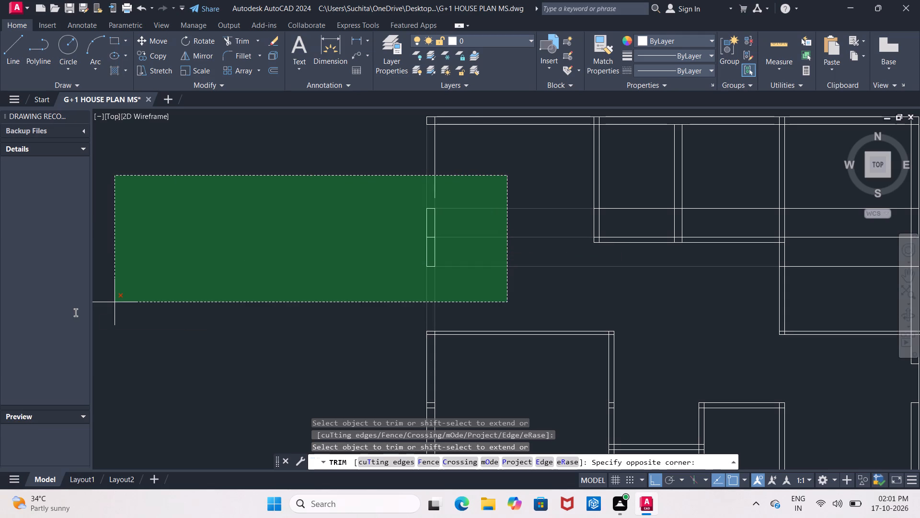
click(505, 271)
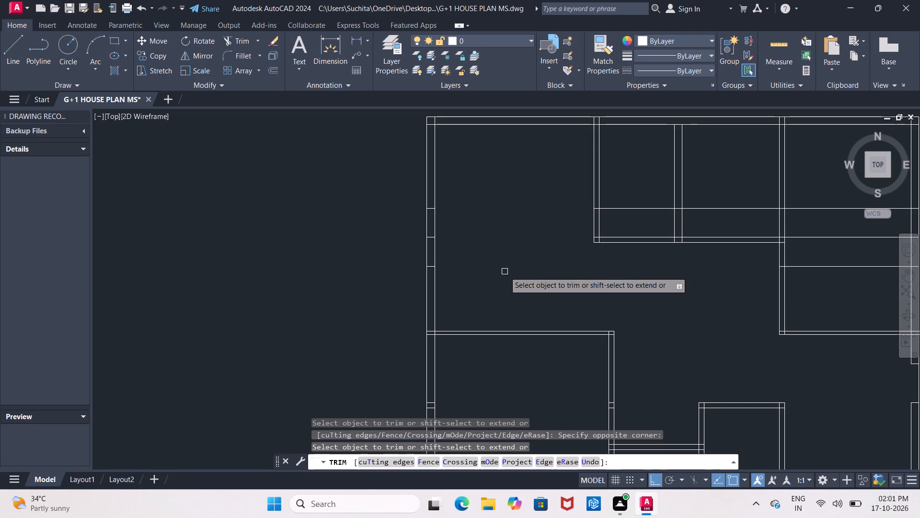
Trim the remaining guide-line spans across the two middle compartments and the upper-right room, between their walls.
middle_drag(505, 270, 492, 268)
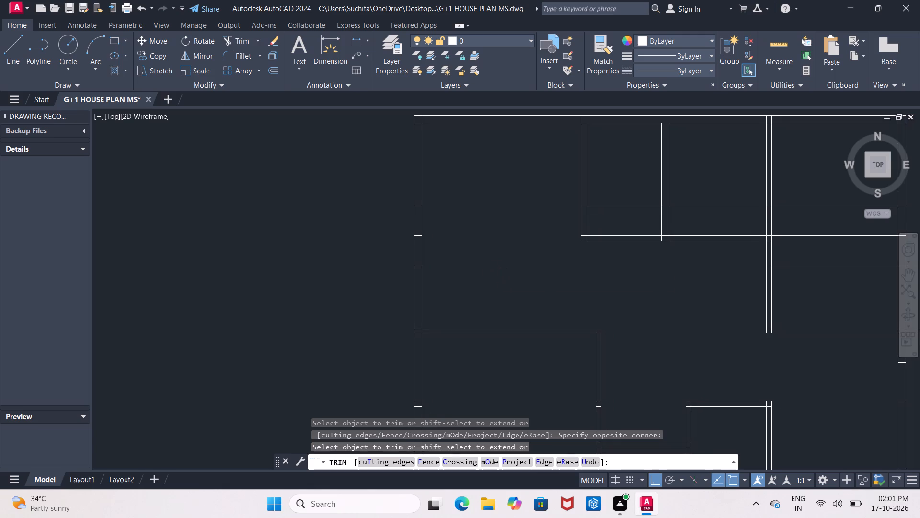
click(614, 208)
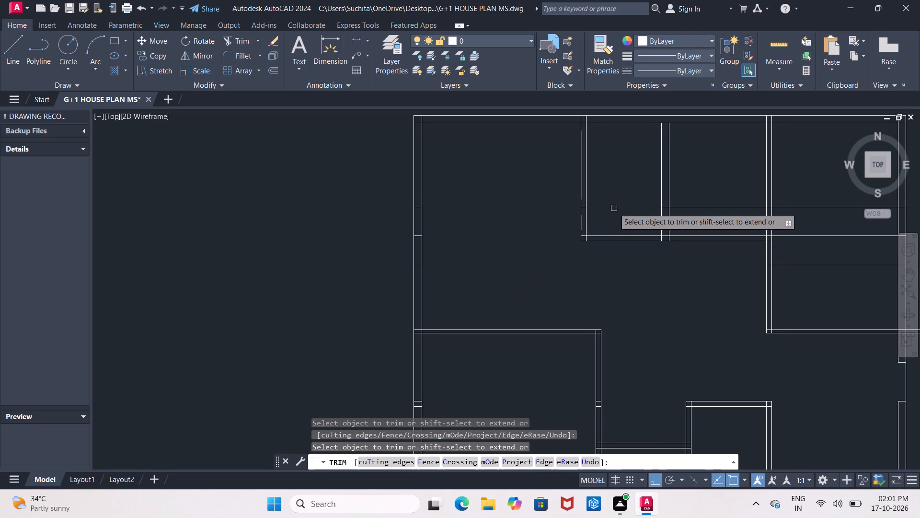
middle_drag(614, 226, 528, 225)
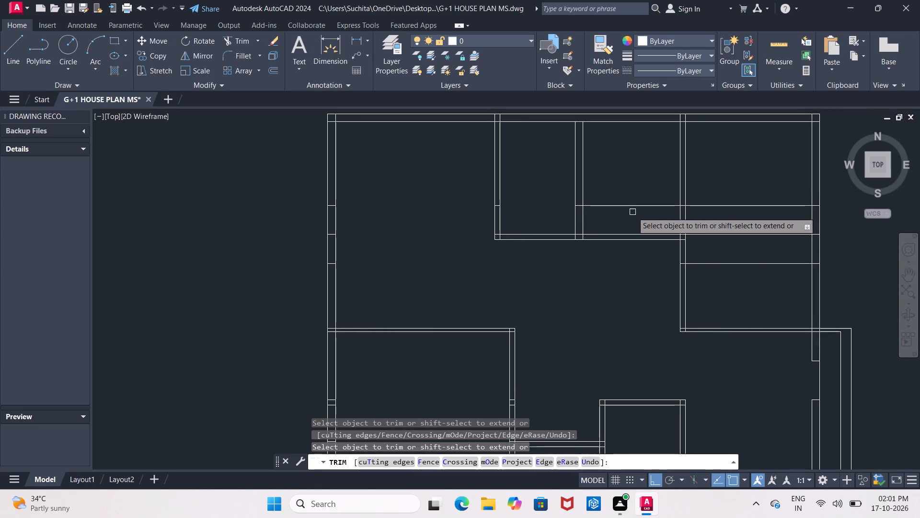
click(632, 207)
click(755, 203)
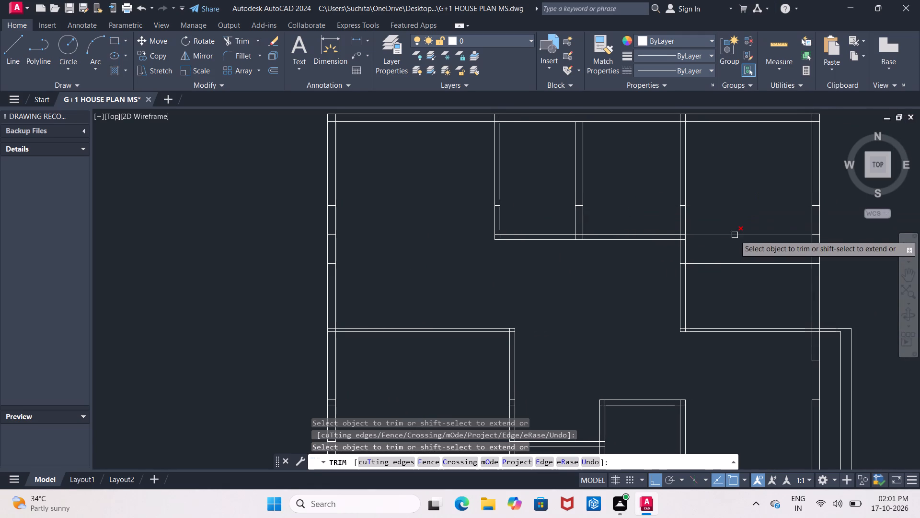
click(735, 235)
click(730, 262)
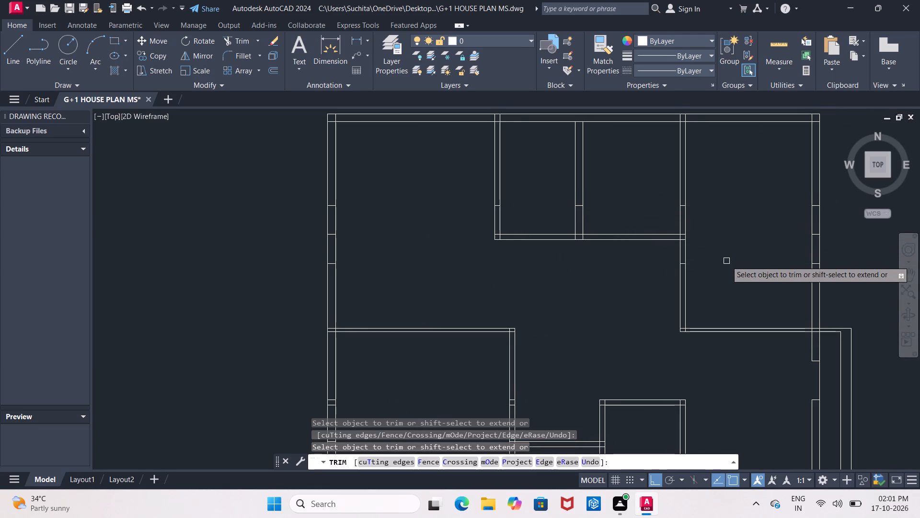
Erase the two short guide-line pieces inside the wall between the middle compartments and the upper-right room.
key(Escape)
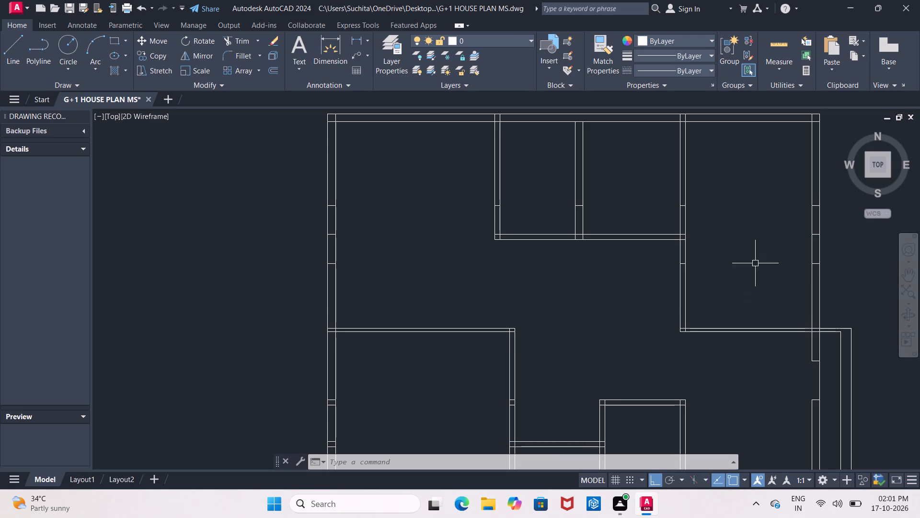
scroll(686, 265, up, 2)
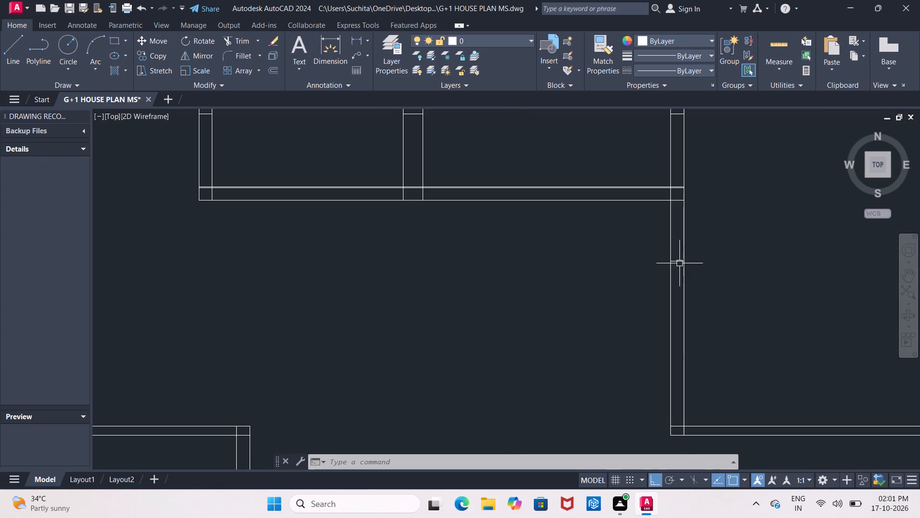
click(678, 263)
middle_drag(693, 240, 688, 357)
click(673, 229)
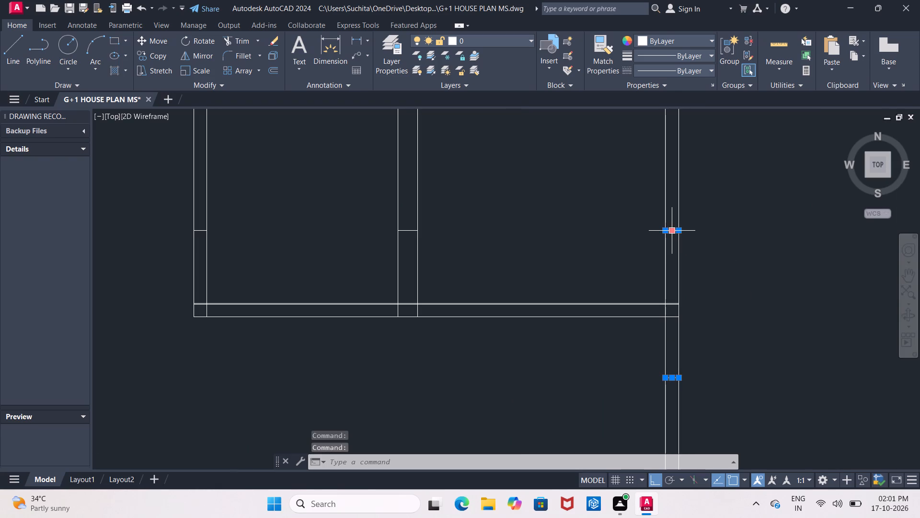
key(Delete)
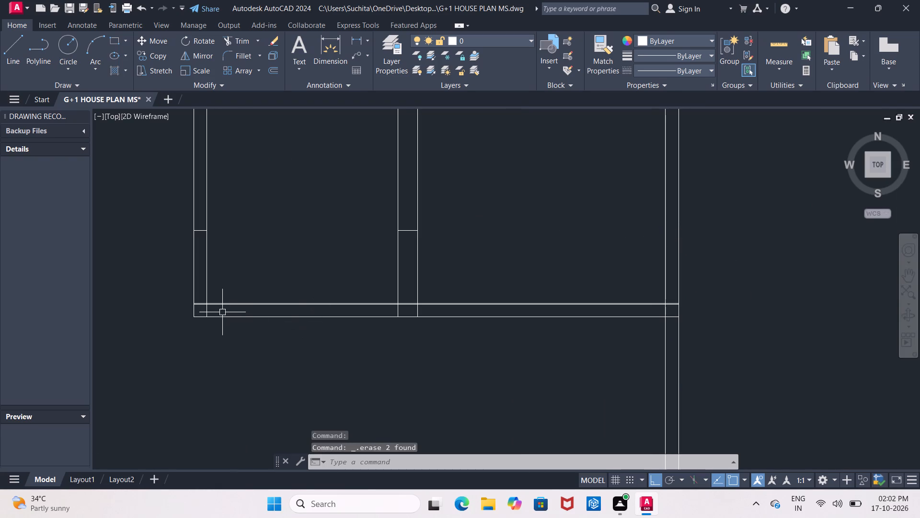
Erase the extra horizontal guide line just above the inner line of the middle compartments' bottom wall.
scroll(206, 296, down, 2)
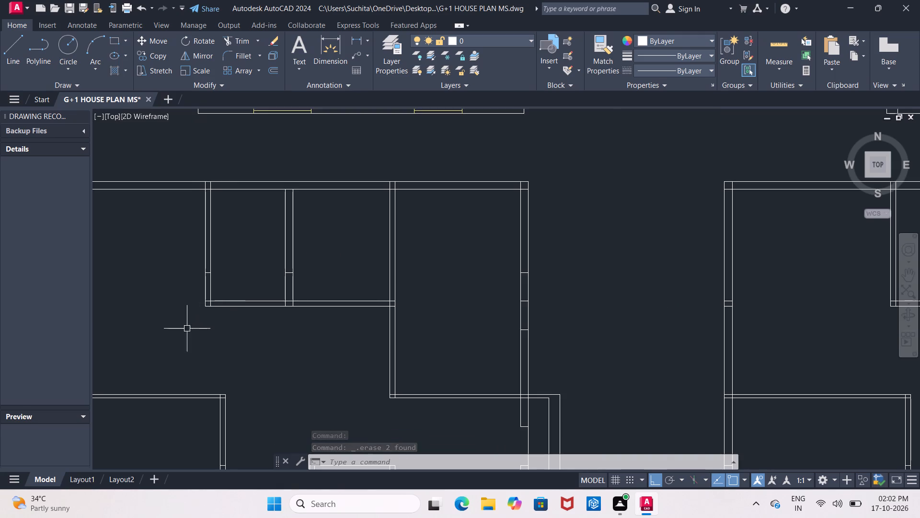
middle_drag(187, 329, 325, 334)
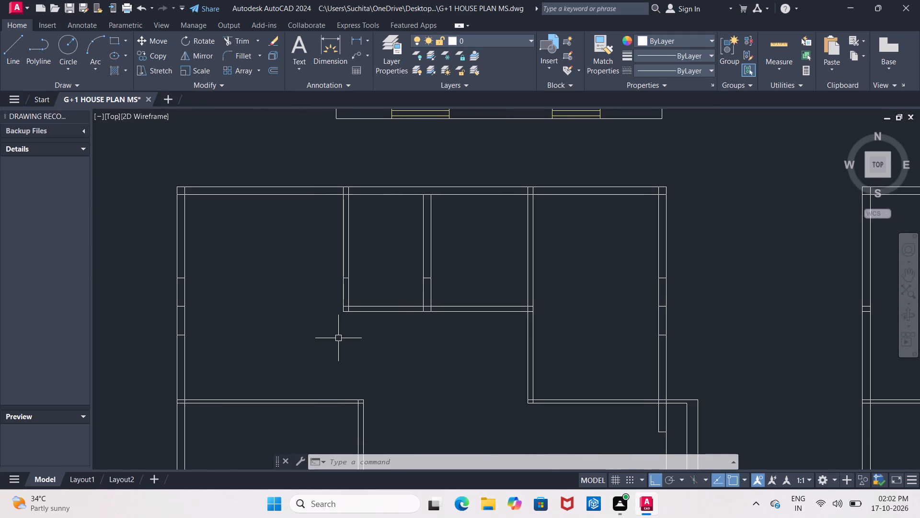
scroll(352, 318, up, 4)
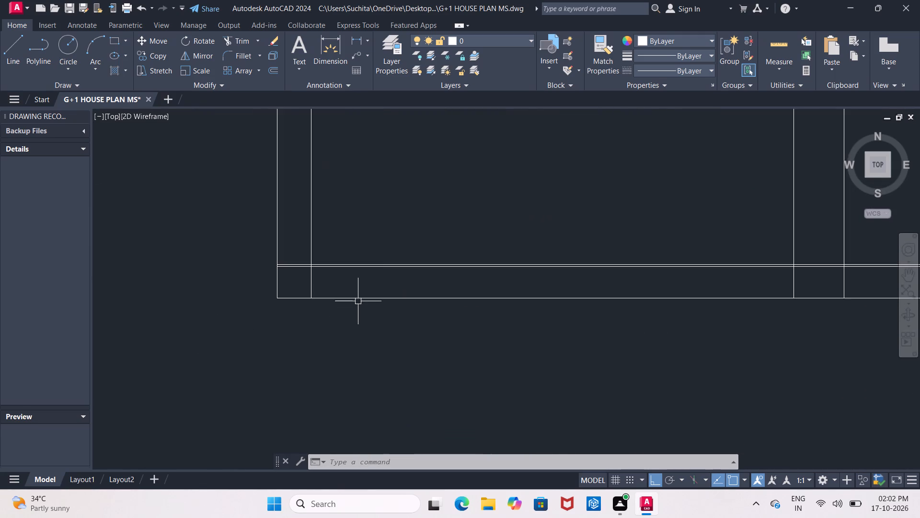
scroll(358, 300, up, 1)
click(365, 244)
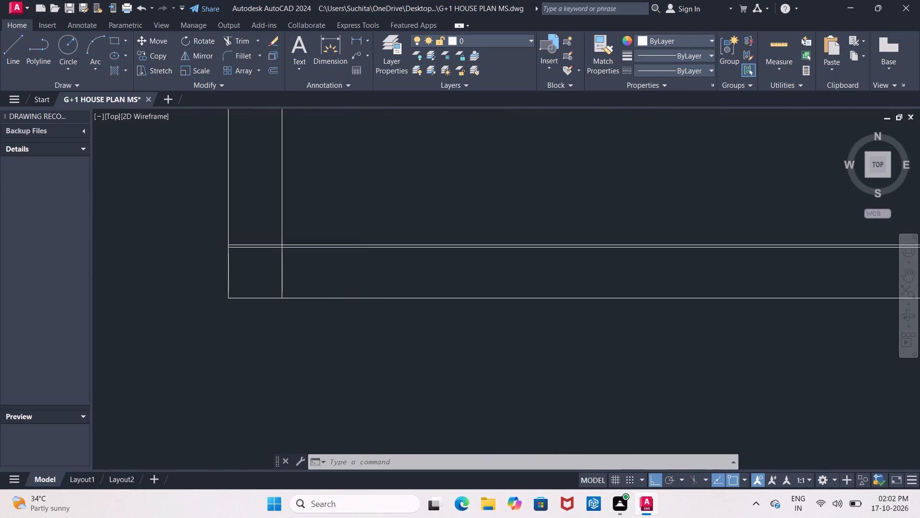
key(Delete)
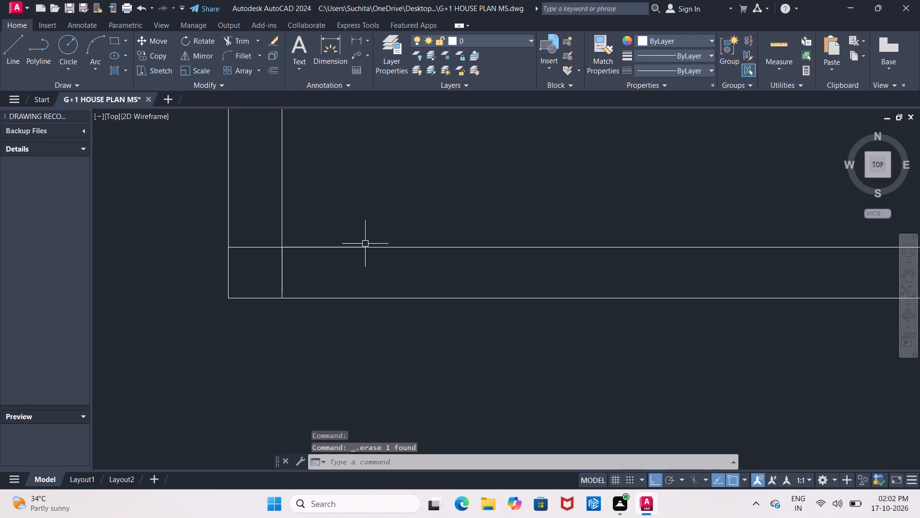
Erase the short guide-line piece inside the partition between the two middle compartments.
scroll(371, 255, down, 3)
click(552, 182)
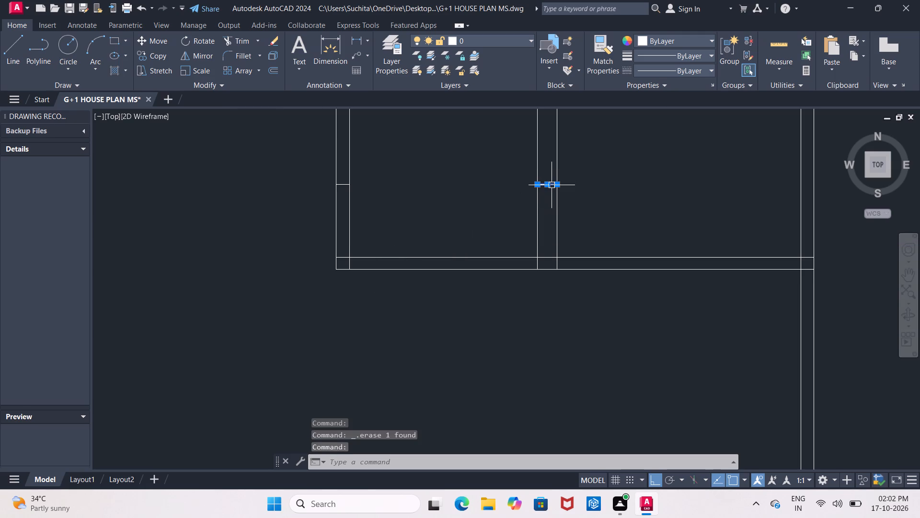
key(Delete)
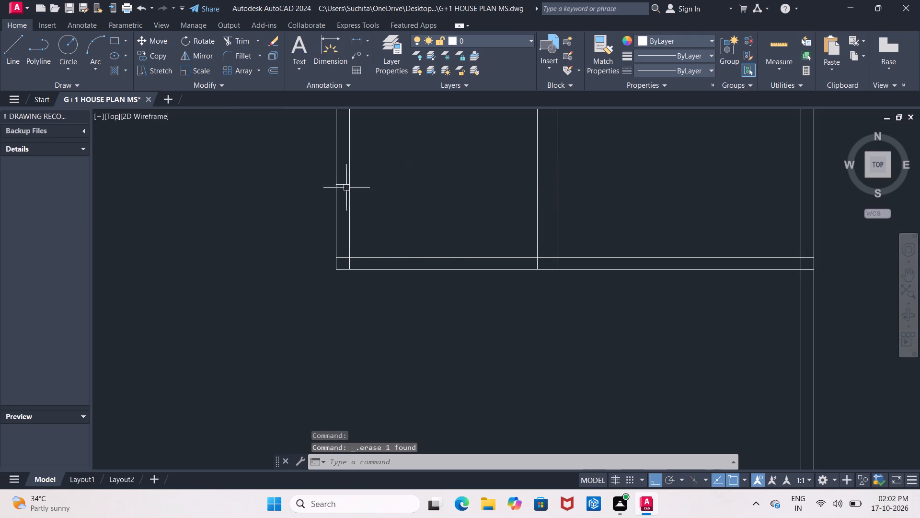
Erase the short guide-line piece inside the left wall of the middle compartments.
right_click(341, 185)
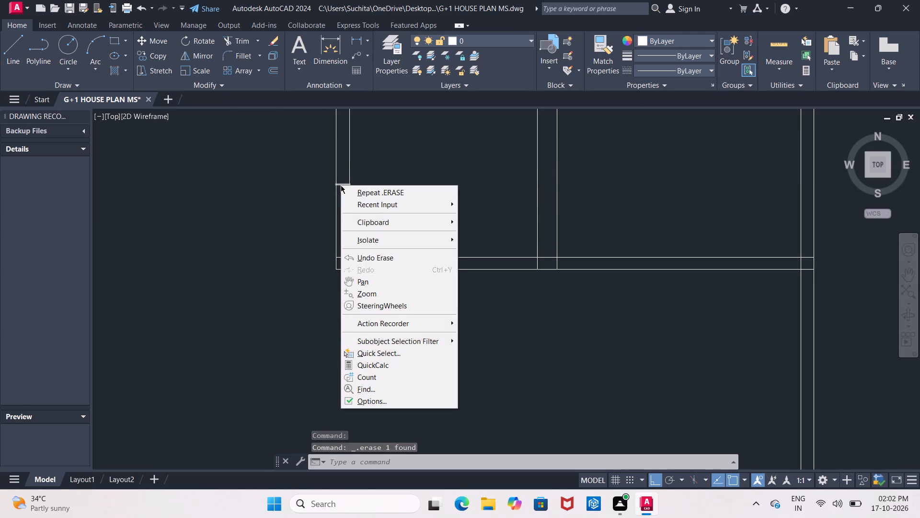
click(341, 185)
click(341, 185)
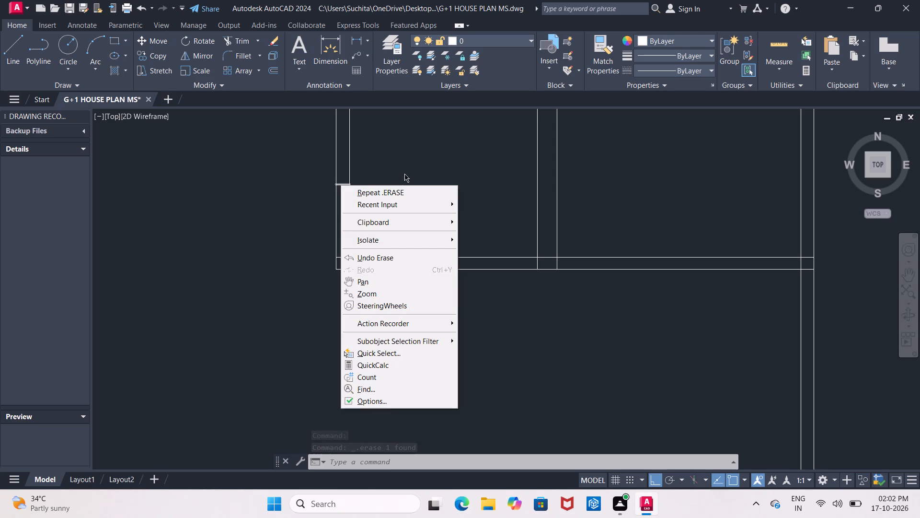
click(404, 174)
click(402, 197)
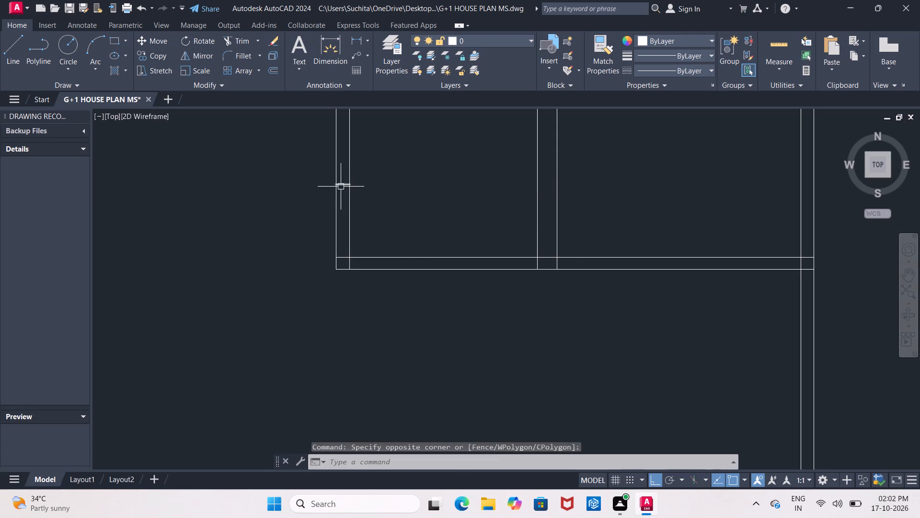
click(344, 186)
right_click(344, 185)
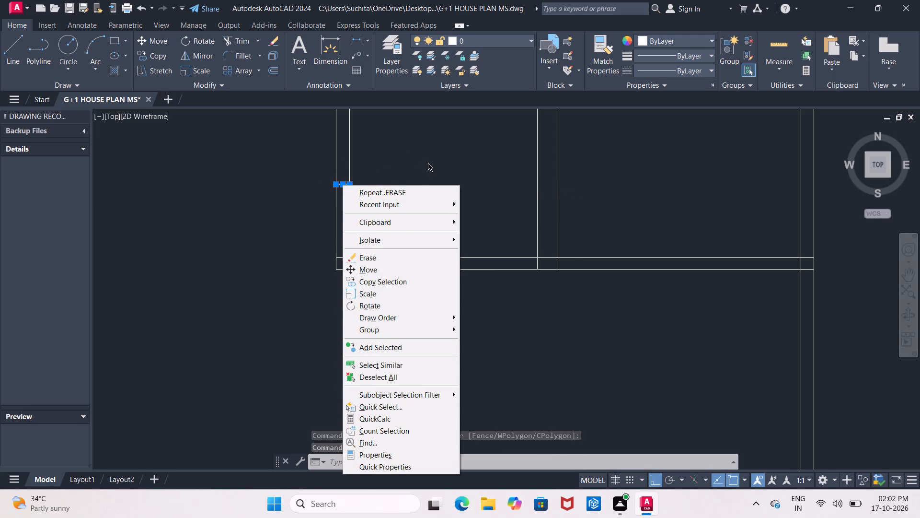
click(486, 369)
key(Delete)
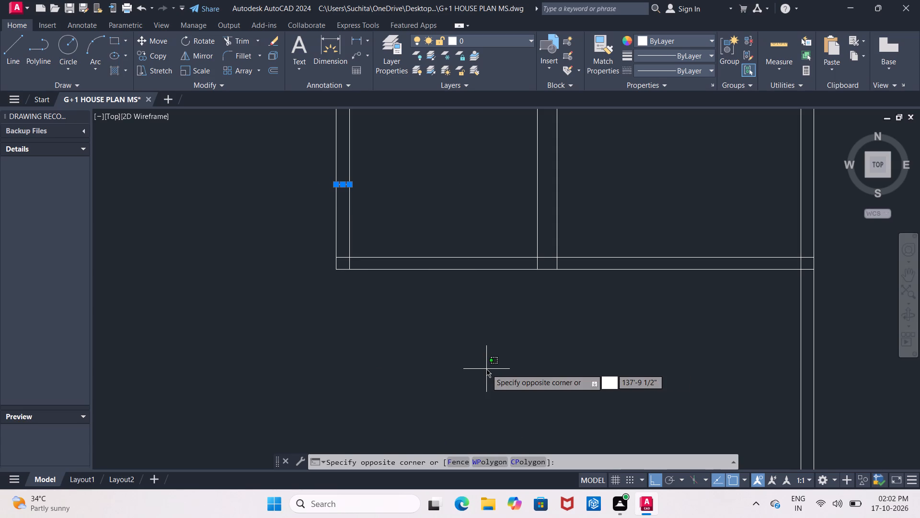
scroll(486, 369, down, 3)
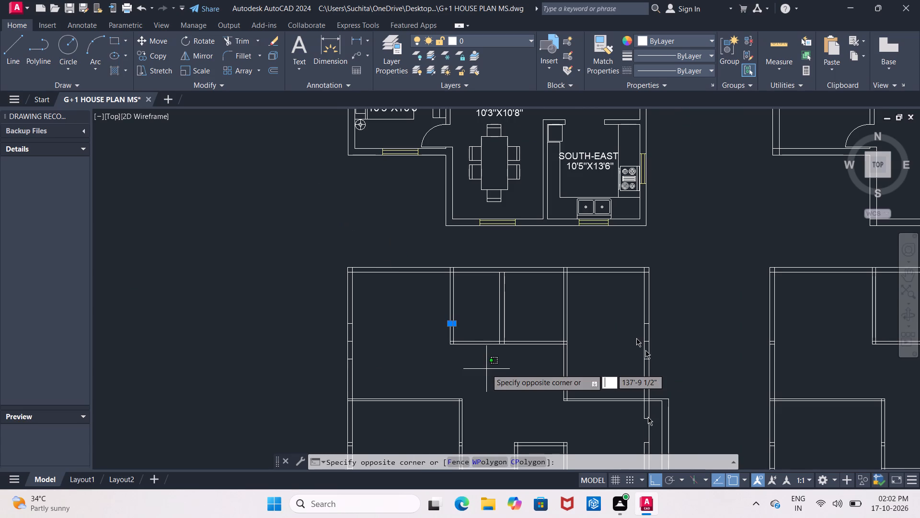
middle_drag(676, 359, 640, 331)
scroll(640, 331, down, 1)
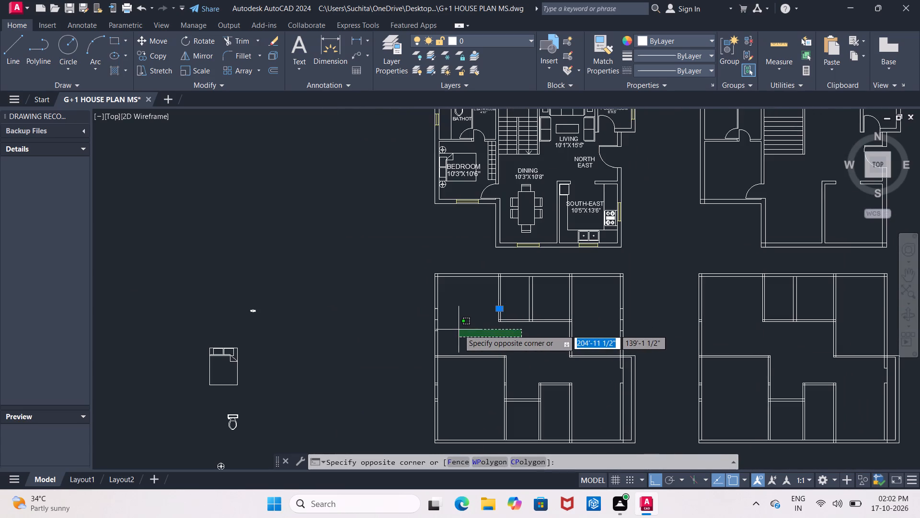
scroll(459, 330, up, 1)
key(Escape)
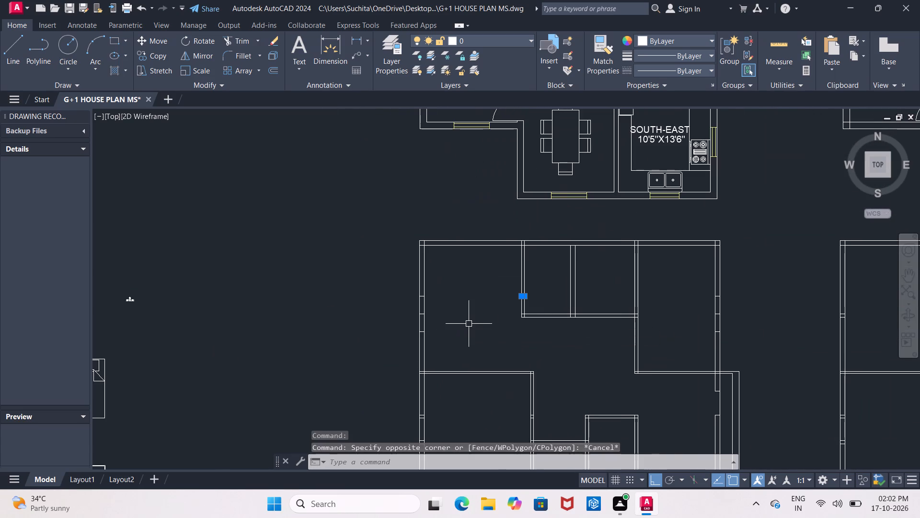
key(Delete)
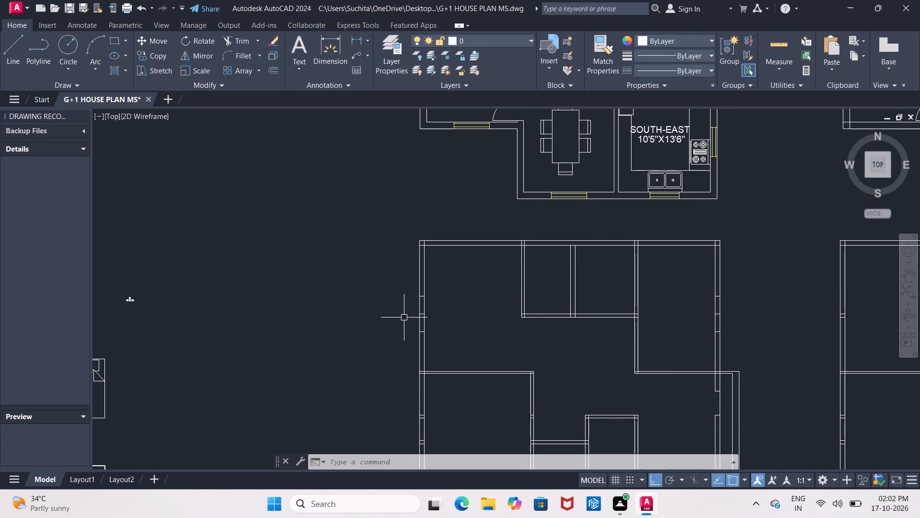
Erase the two pairs of short crossing lines inside the left outer wall beside the lower-left room.
middle_drag(403, 318, 425, 308)
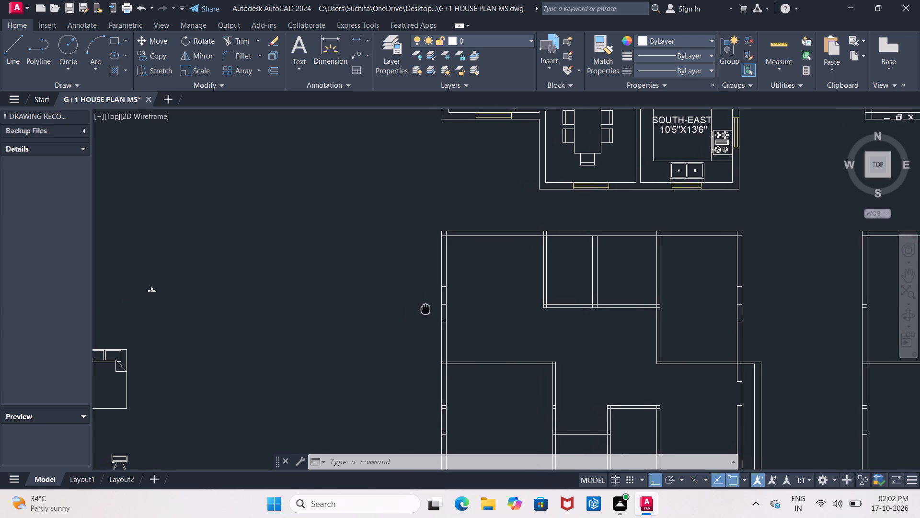
middle_drag(425, 308, 487, 243)
middle_drag(499, 347, 500, 309)
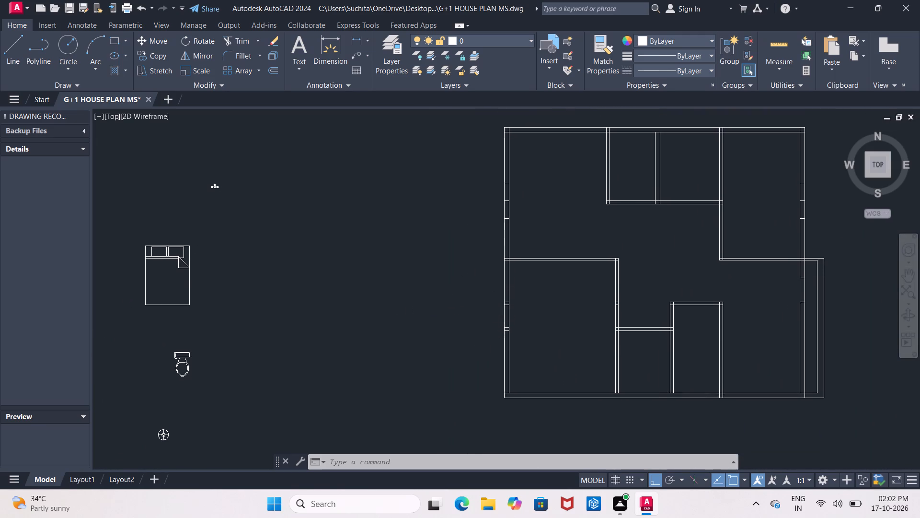
scroll(503, 311, up, 4)
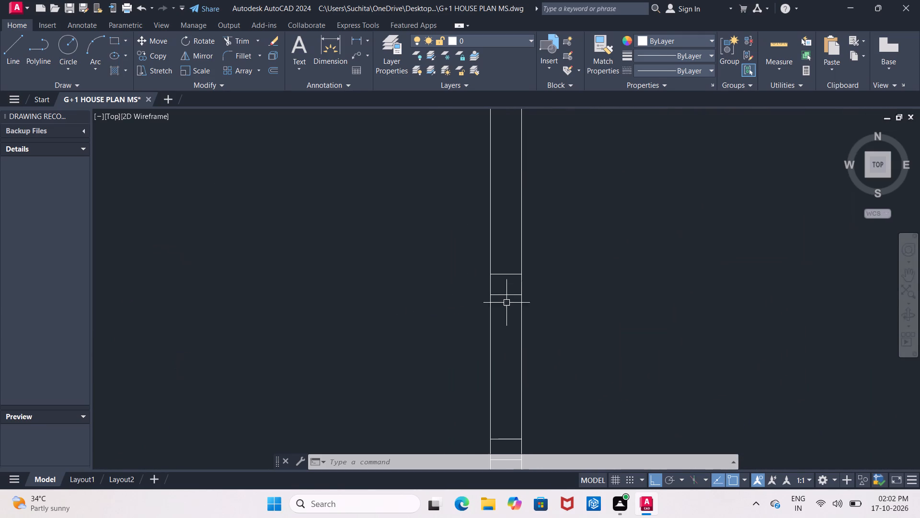
click(510, 277)
click(509, 297)
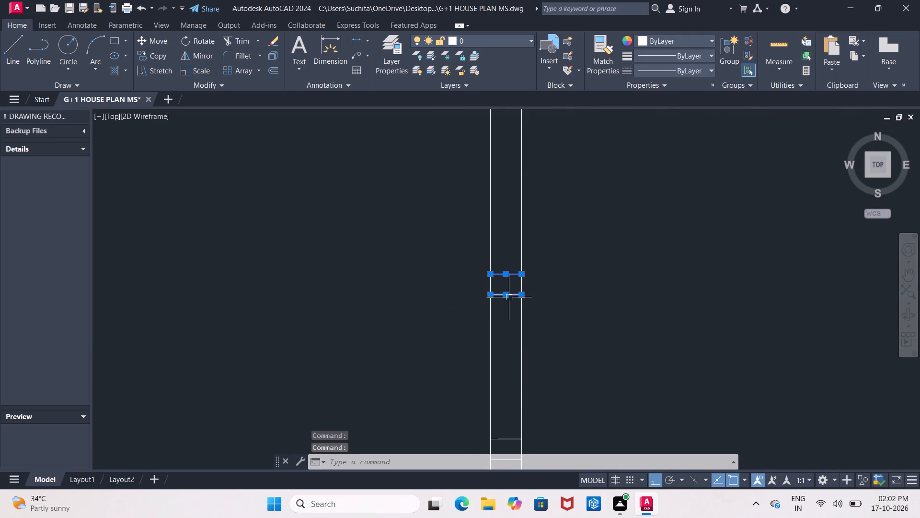
key(Delete)
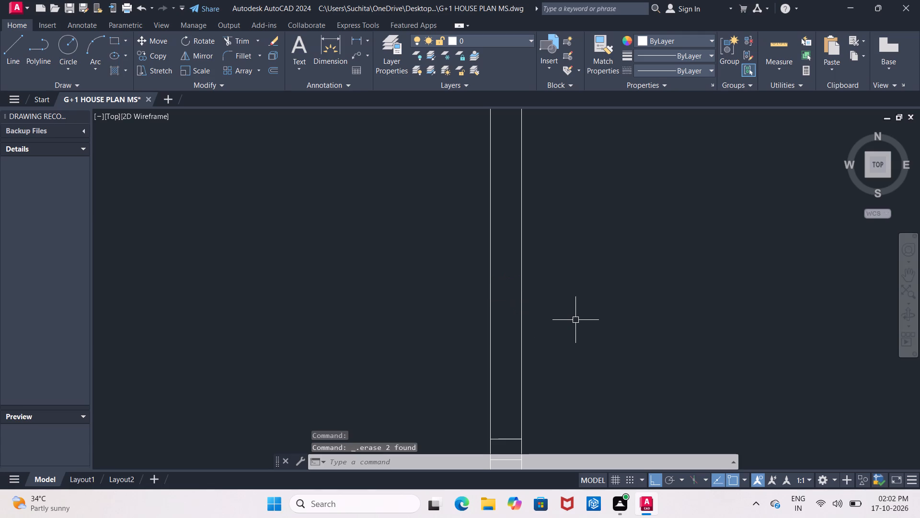
middle_drag(575, 320, 596, 151)
click(536, 269)
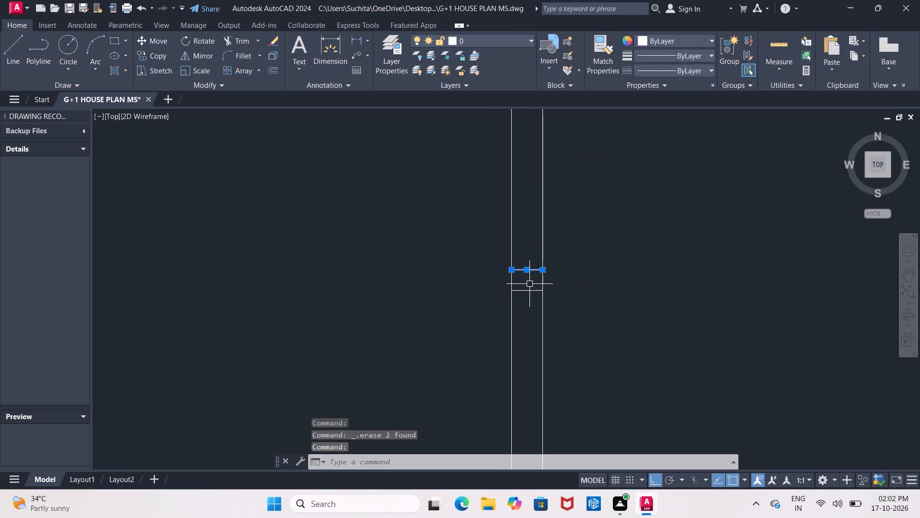
click(528, 294)
click(528, 288)
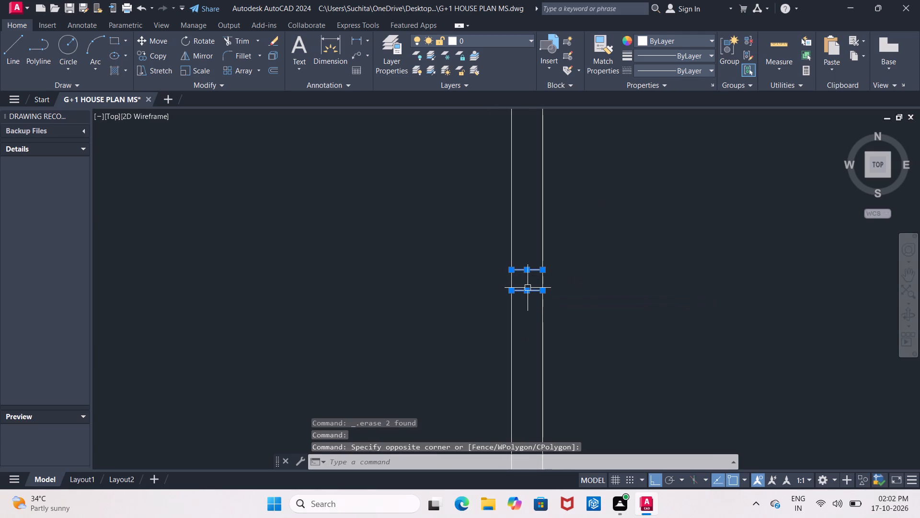
key(Delete)
Switch to Calculator, divide 20.9 by 2, and close it.
scroll(528, 288, down, 3)
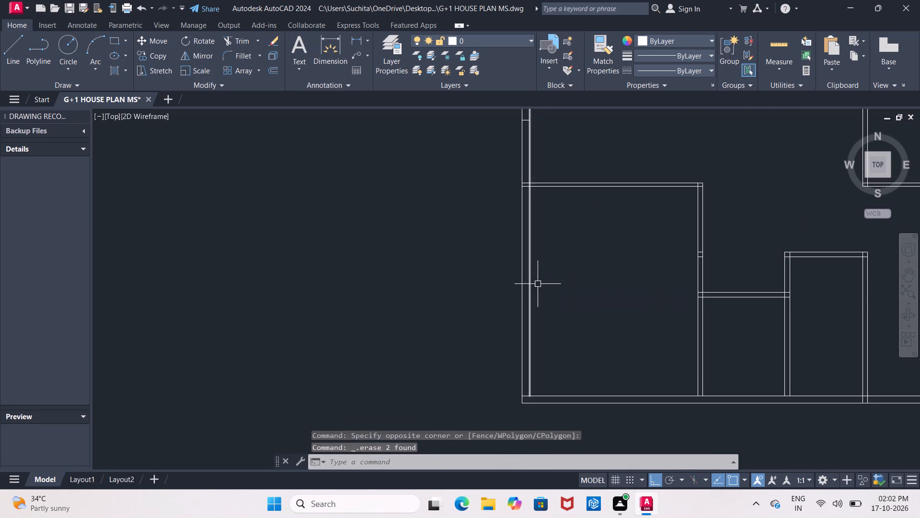
middle_drag(548, 266, 518, 324)
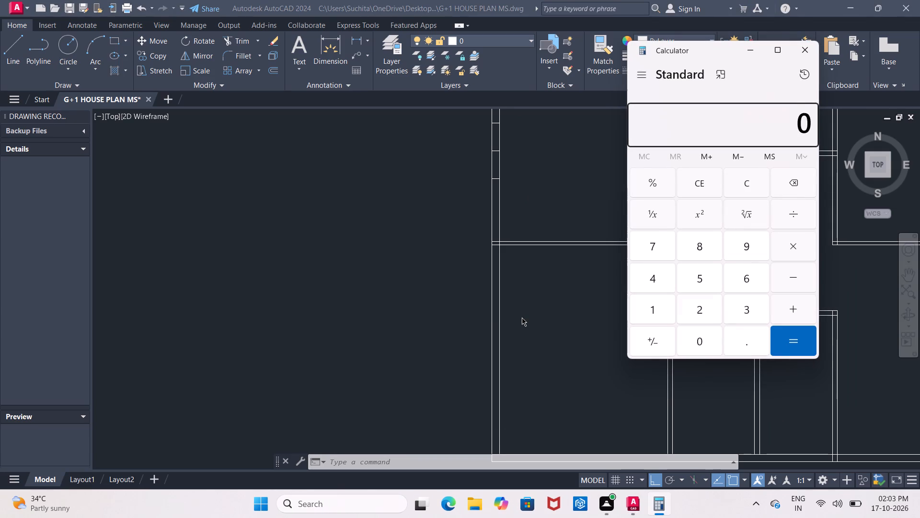
text(20.9)
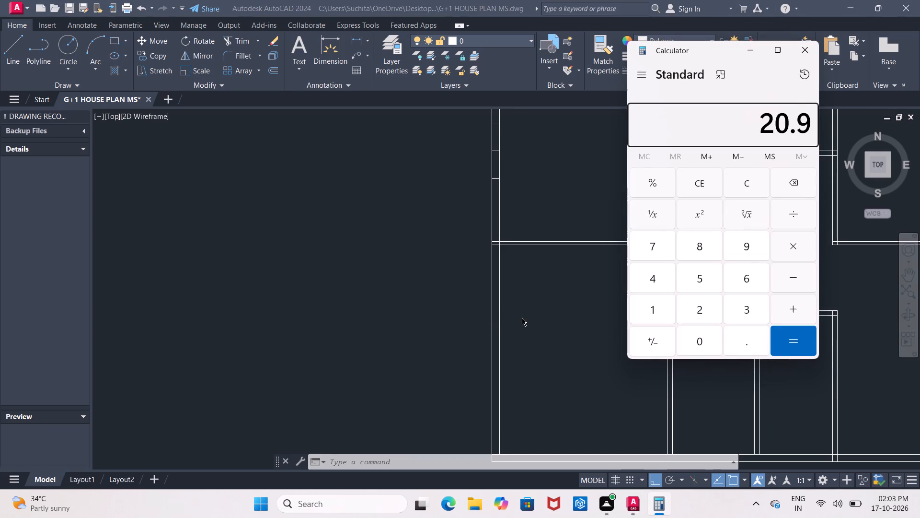
text(/2)
key(Return)
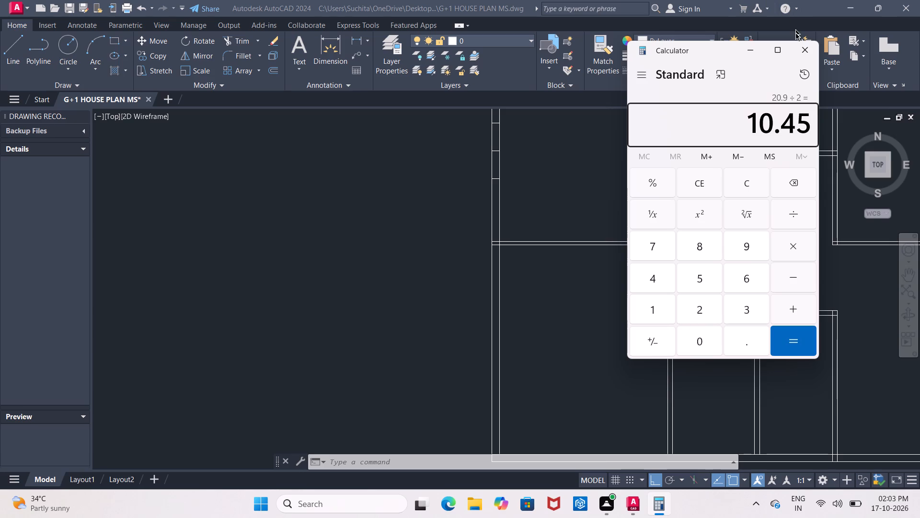
click(802, 53)
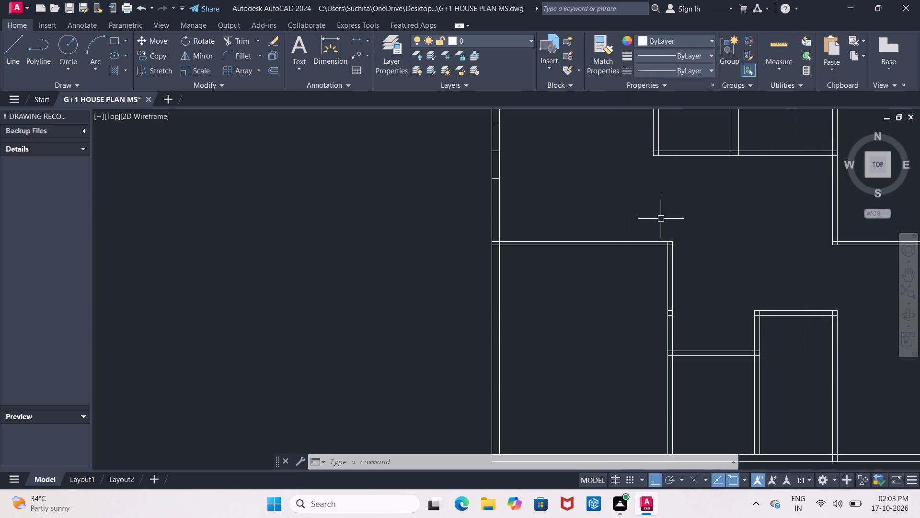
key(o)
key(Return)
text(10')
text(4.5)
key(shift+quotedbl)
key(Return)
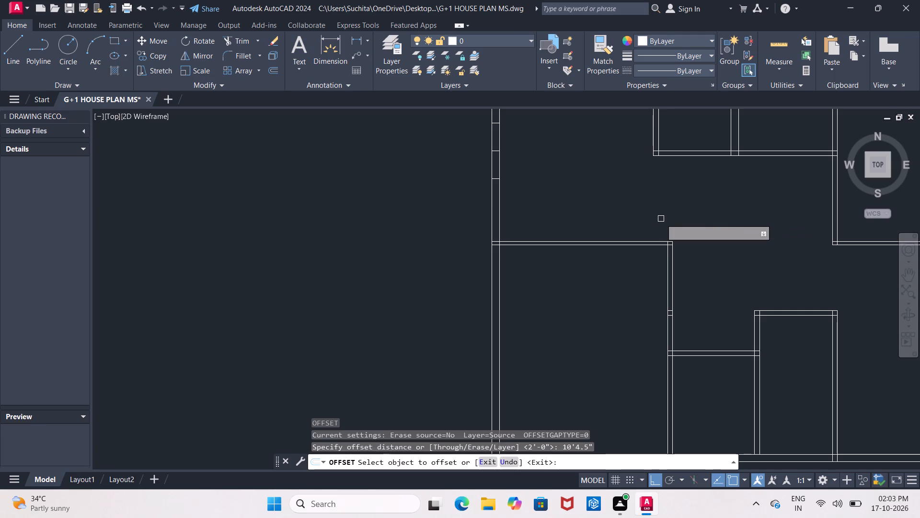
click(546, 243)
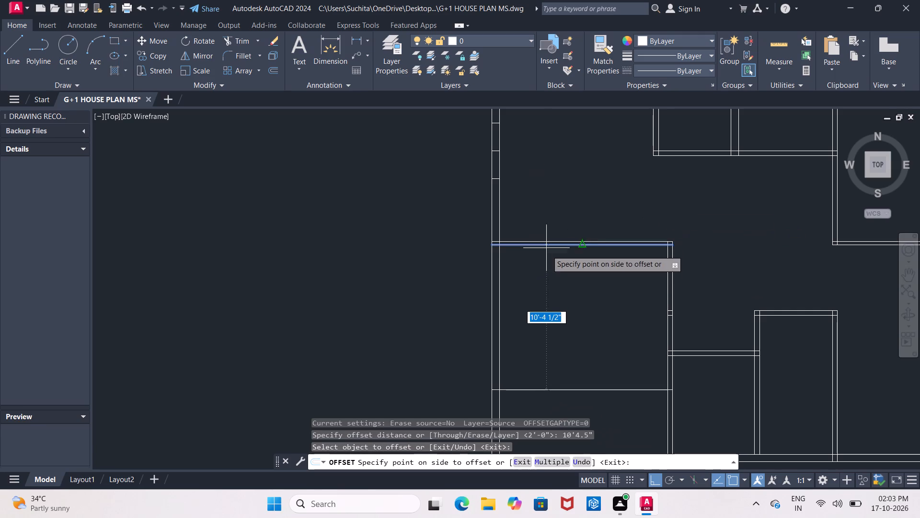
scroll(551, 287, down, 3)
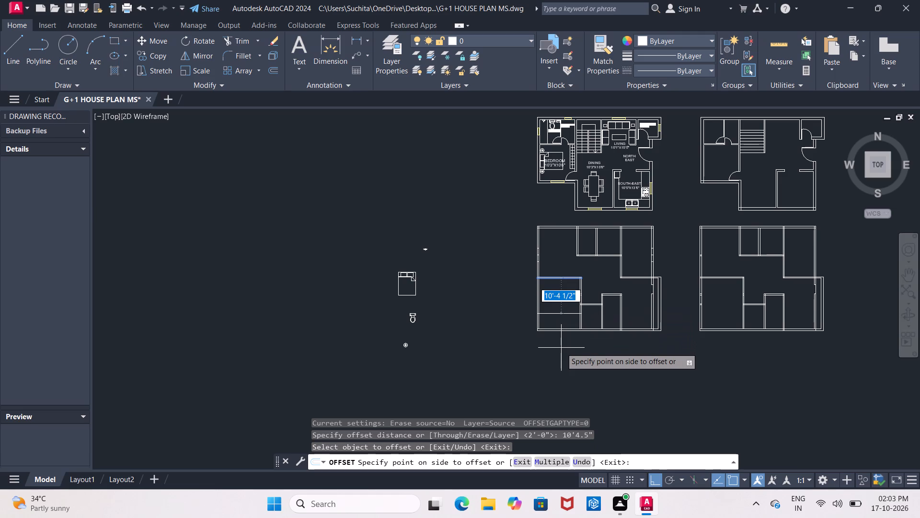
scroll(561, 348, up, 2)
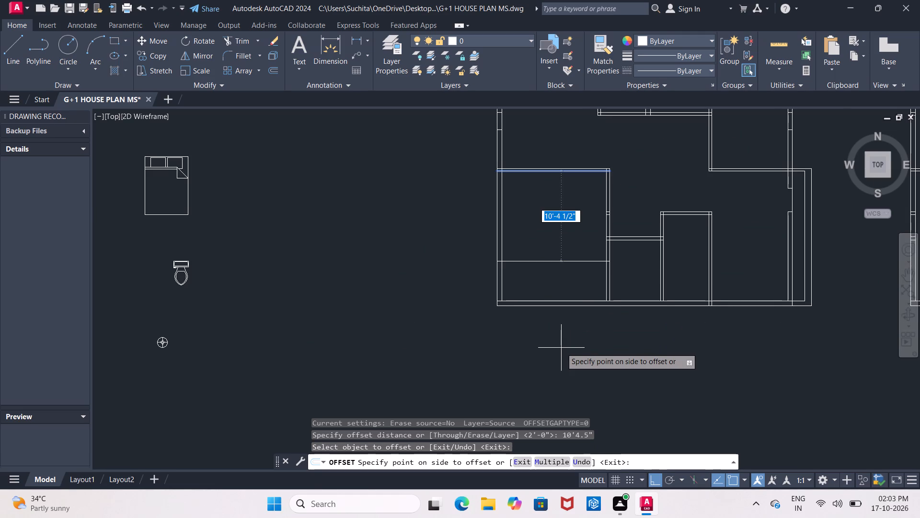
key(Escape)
Measure the lower-left room's inside height along its right wall with a linear dimension.
click(356, 47)
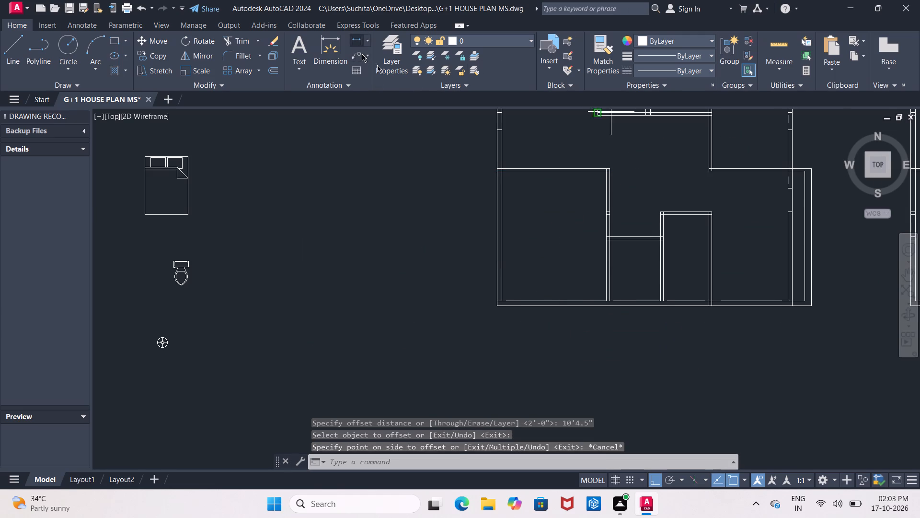
scroll(608, 172, up, 3)
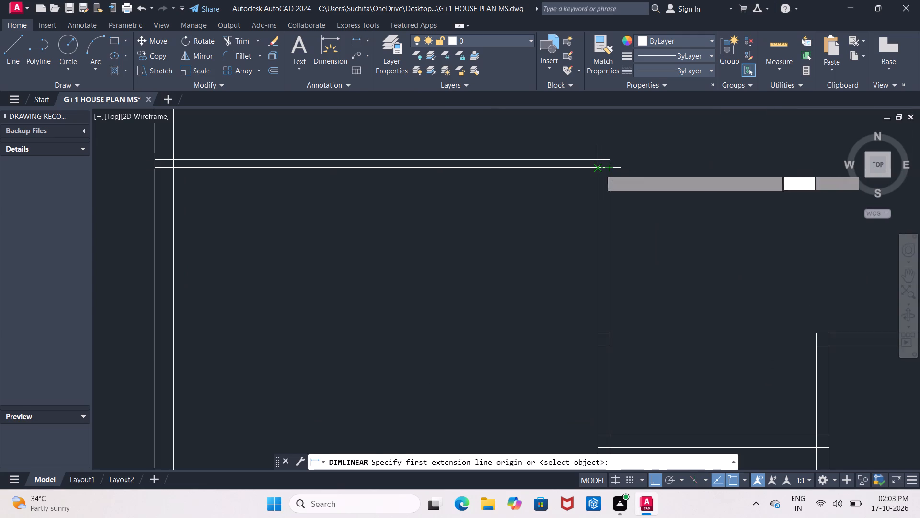
click(600, 170)
scroll(610, 301, down, 1)
middle_drag(610, 301, 620, 194)
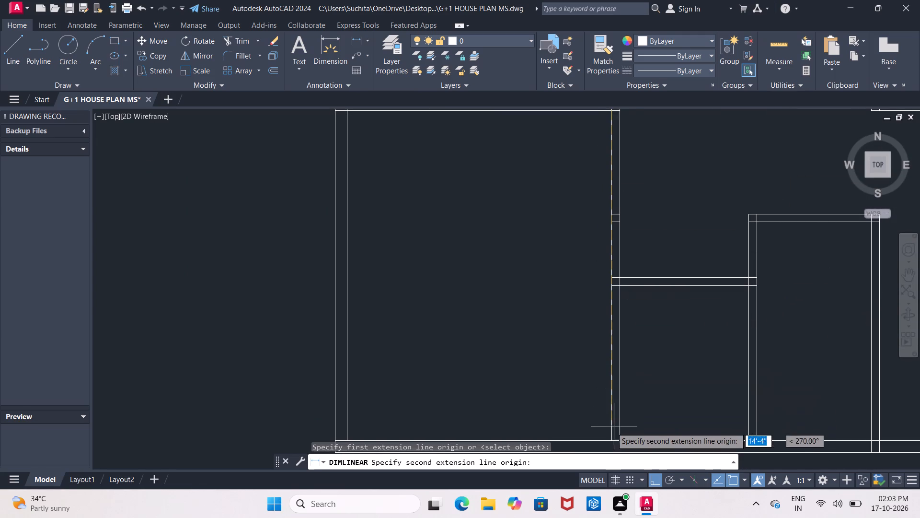
click(609, 439)
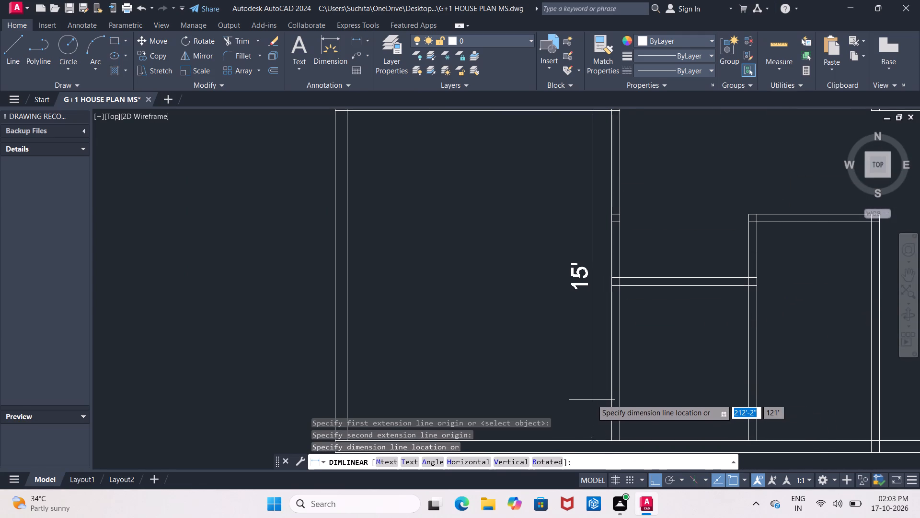
key(Escape)
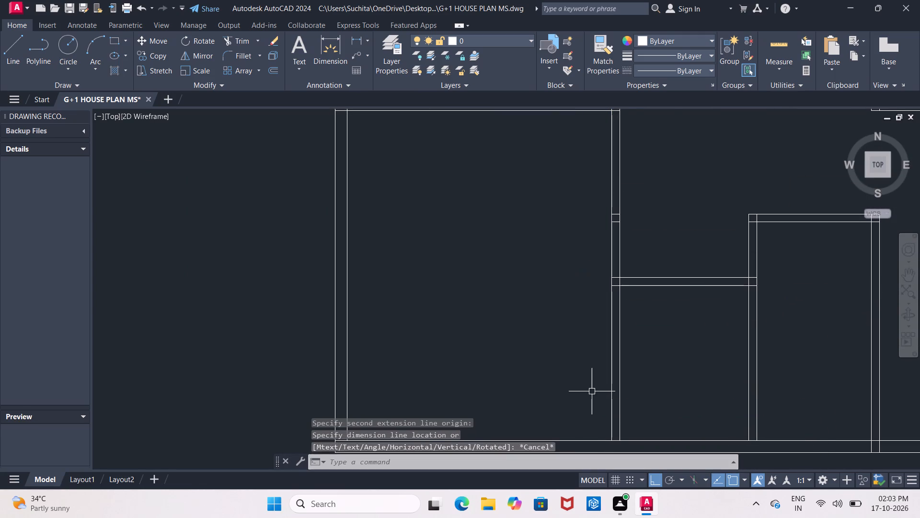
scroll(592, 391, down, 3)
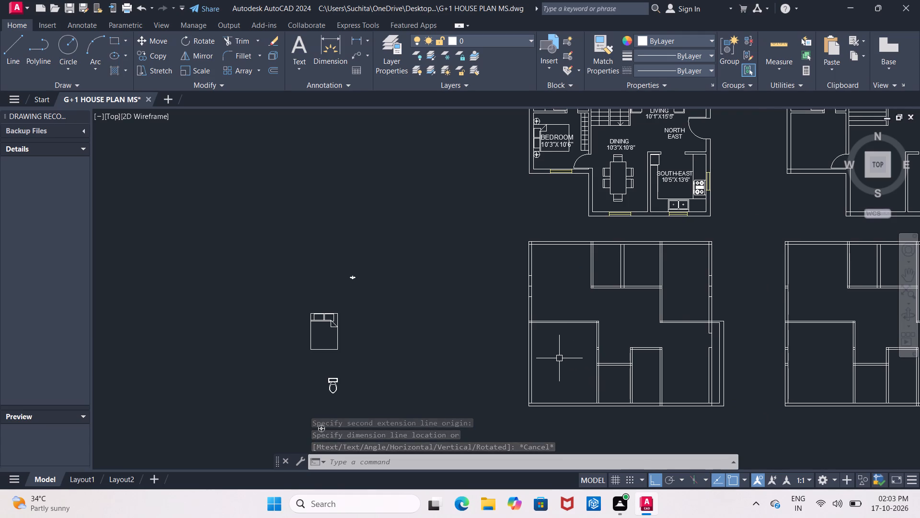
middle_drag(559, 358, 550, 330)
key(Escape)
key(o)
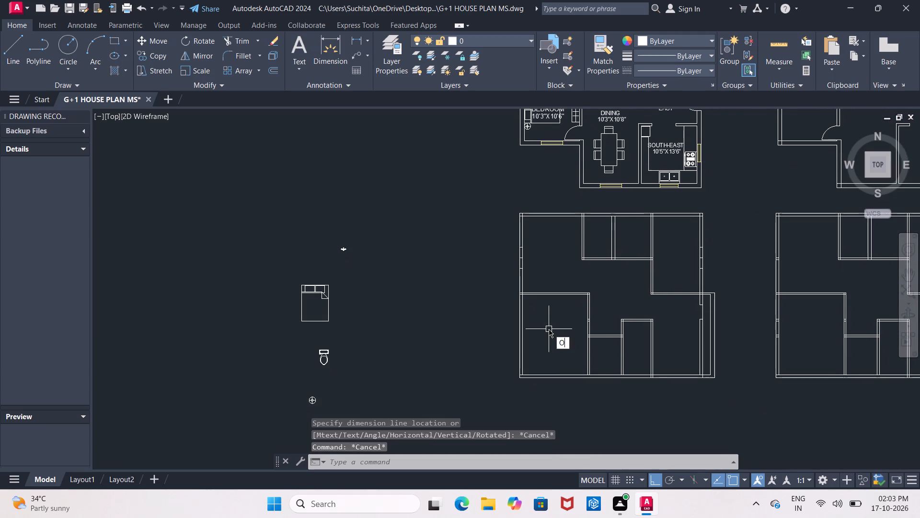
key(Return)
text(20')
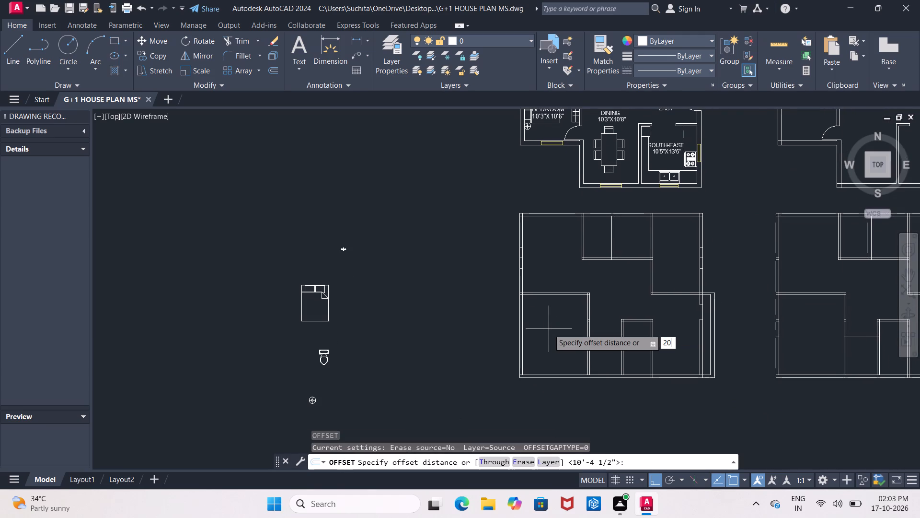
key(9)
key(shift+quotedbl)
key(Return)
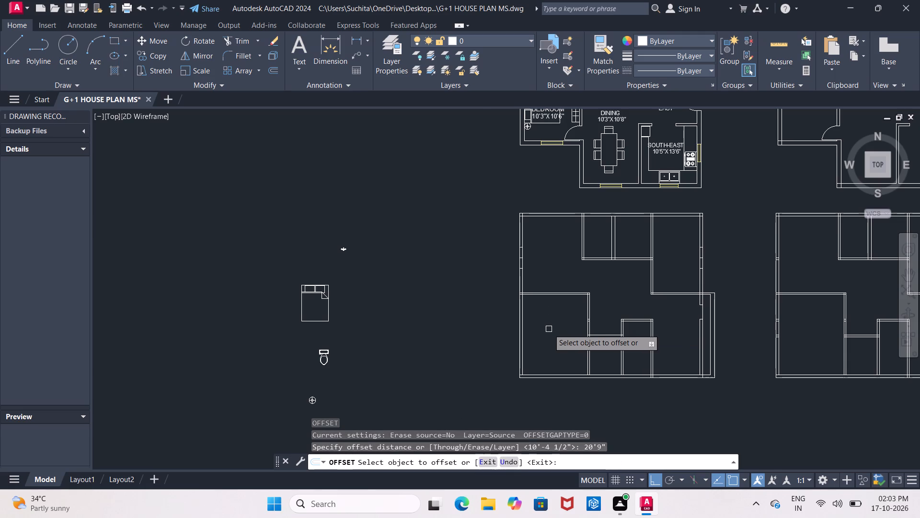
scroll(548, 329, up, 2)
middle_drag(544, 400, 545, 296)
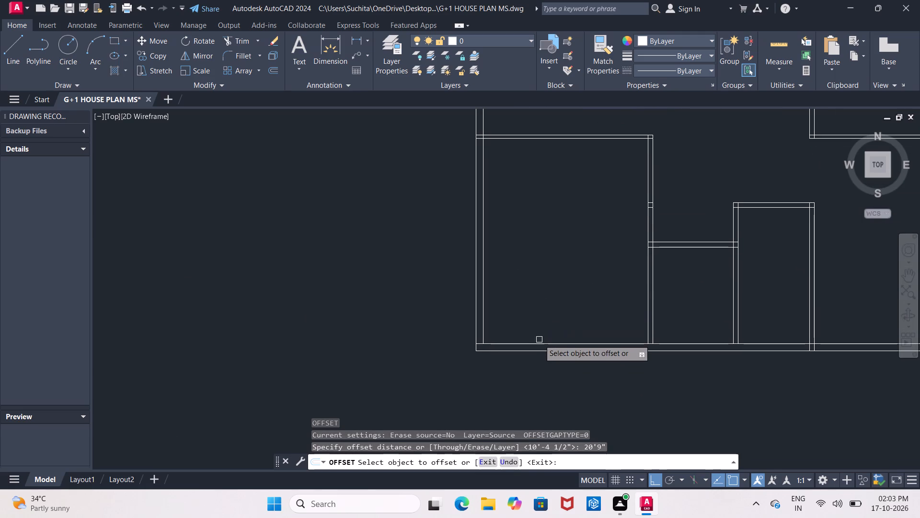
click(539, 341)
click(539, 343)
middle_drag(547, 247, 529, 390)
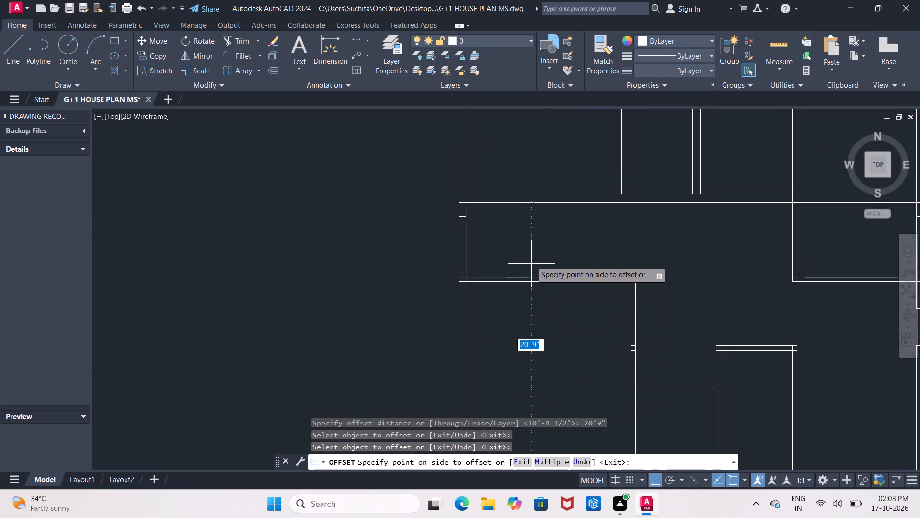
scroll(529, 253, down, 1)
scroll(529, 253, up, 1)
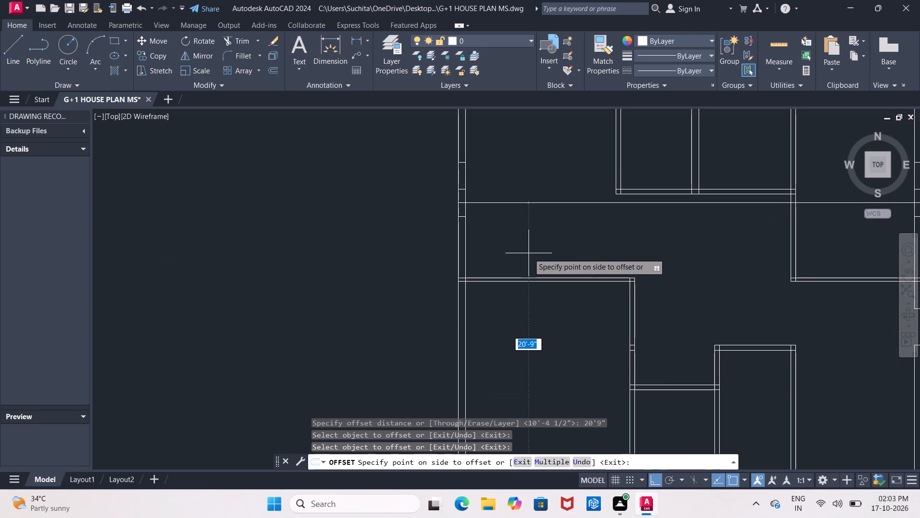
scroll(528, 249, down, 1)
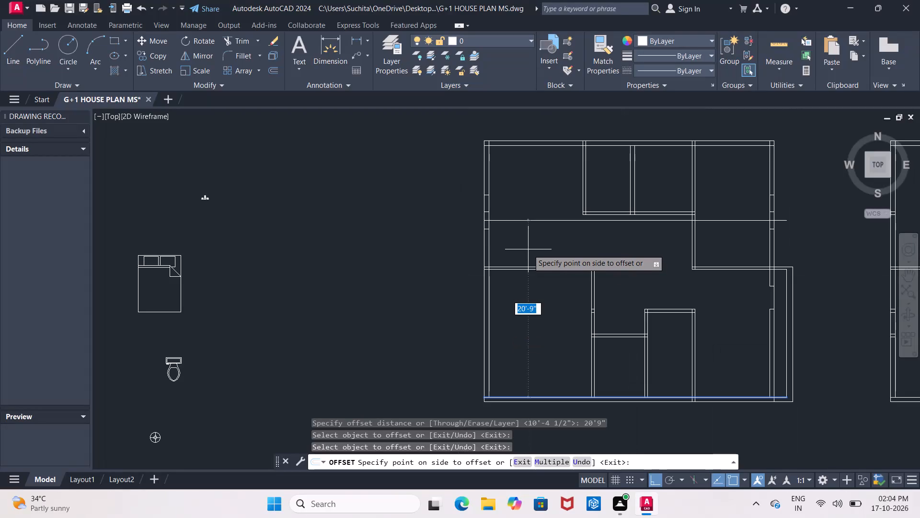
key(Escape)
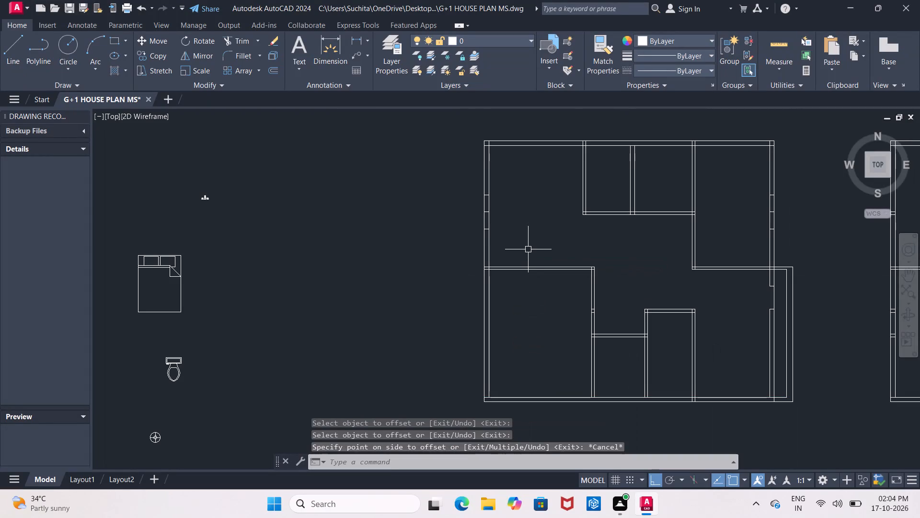
Offset the inner line of the plan's top outer wall 19'9" downward into the lower rooms.
key(o)
key(Return)
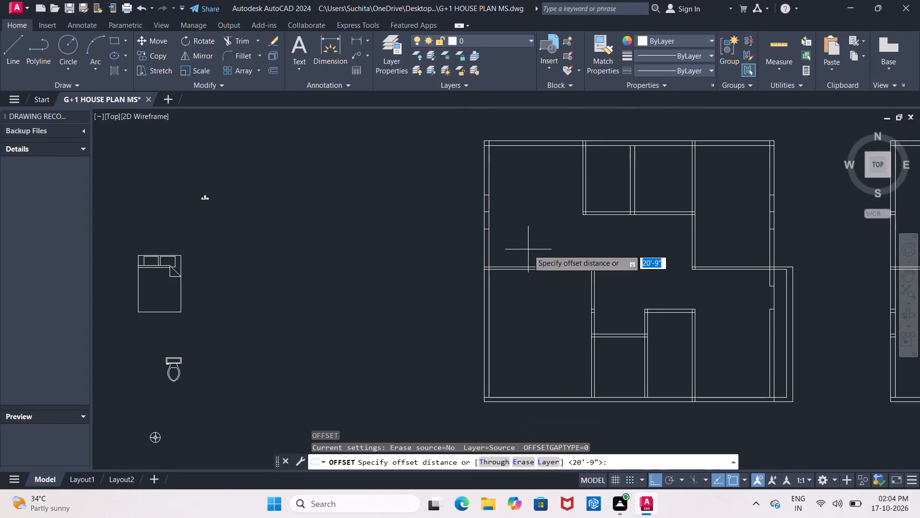
text(19'9")
key(Return)
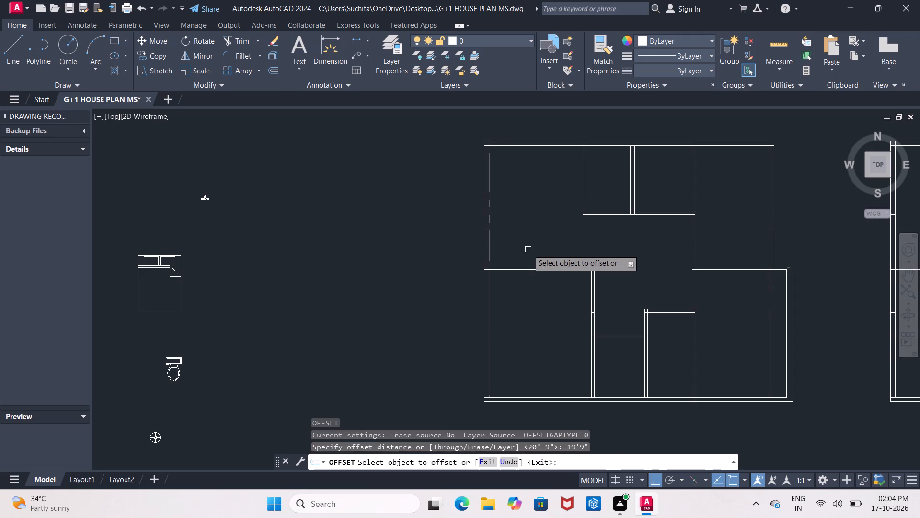
click(562, 147)
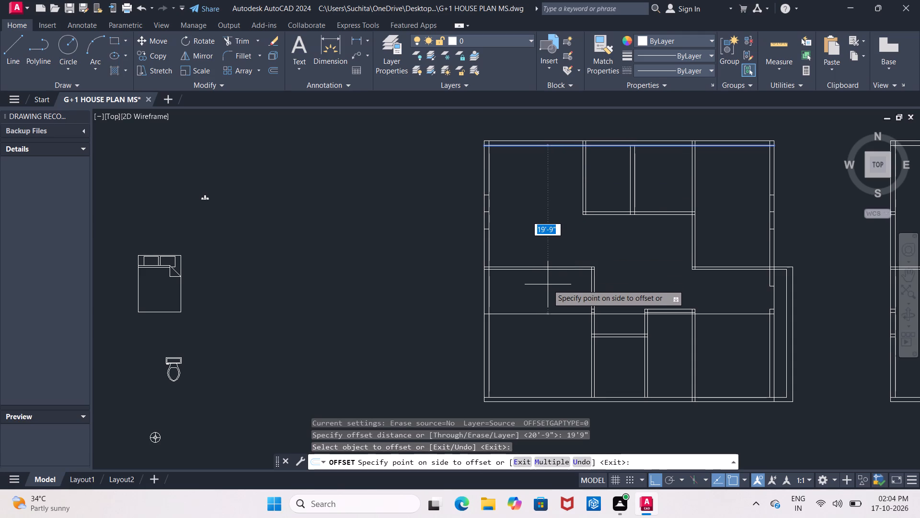
click(548, 284)
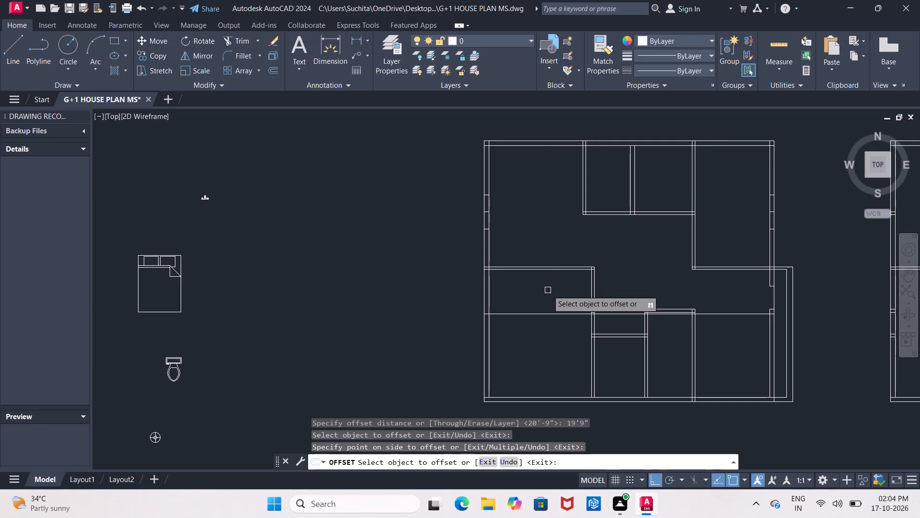
key(Escape)
Offset the new horizontal line across the lower rooms 6" downward to form the wall's second face.
key(Return)
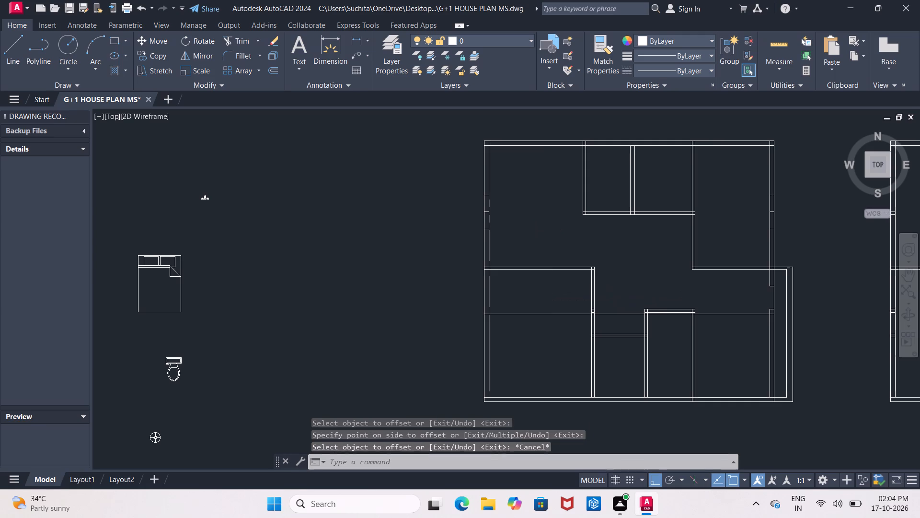
key(Return)
key(6)
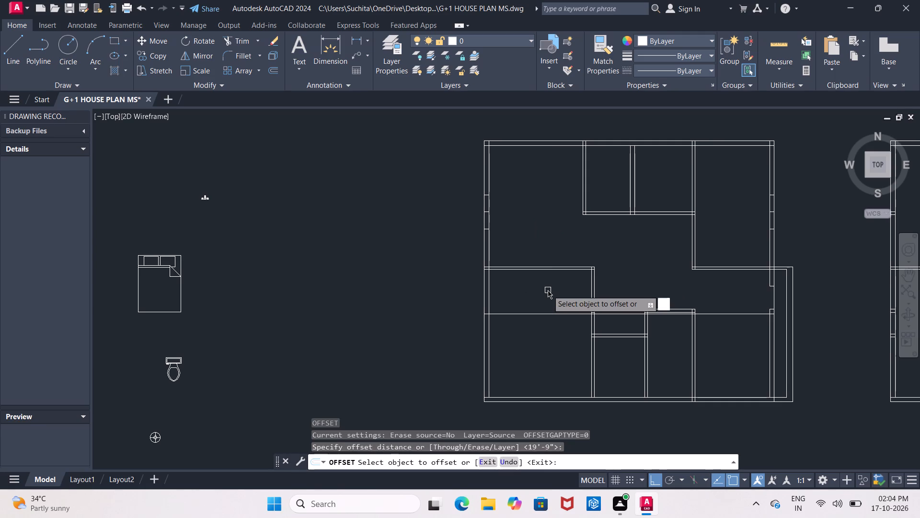
key(shift+quotedbl)
key(Return)
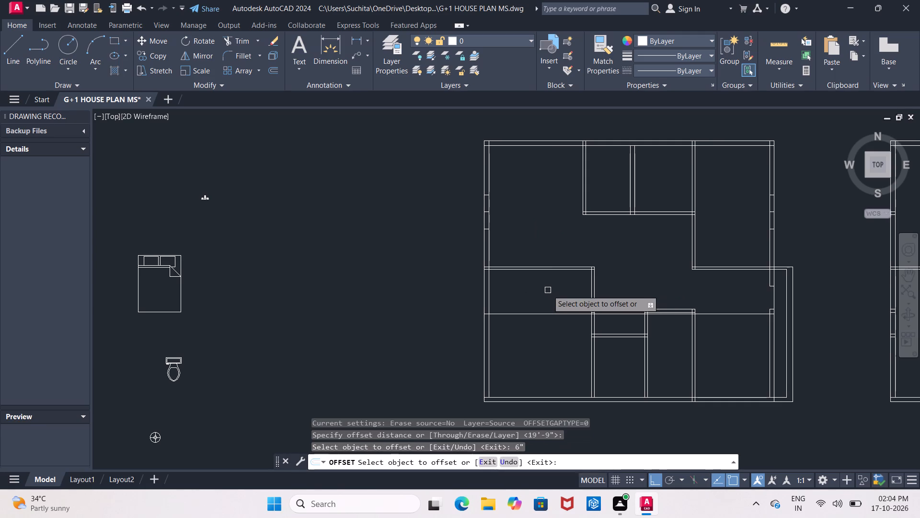
click(538, 312)
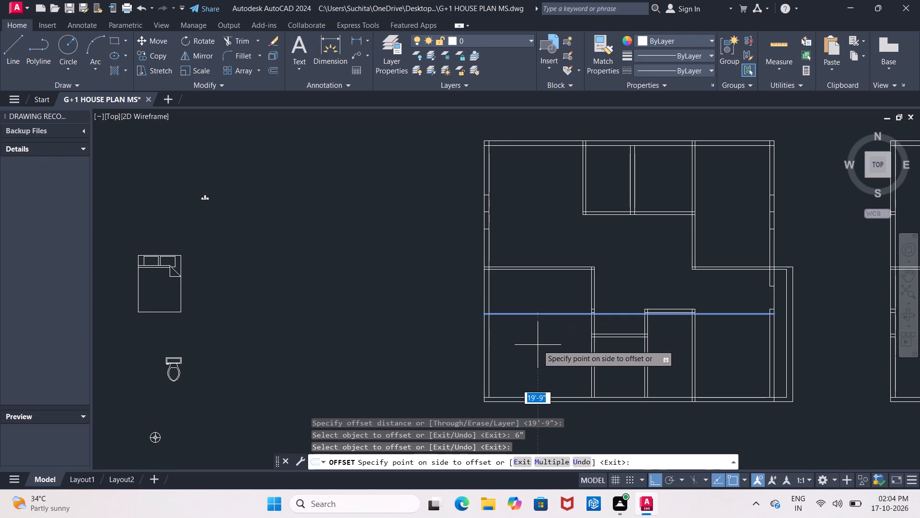
key(6)
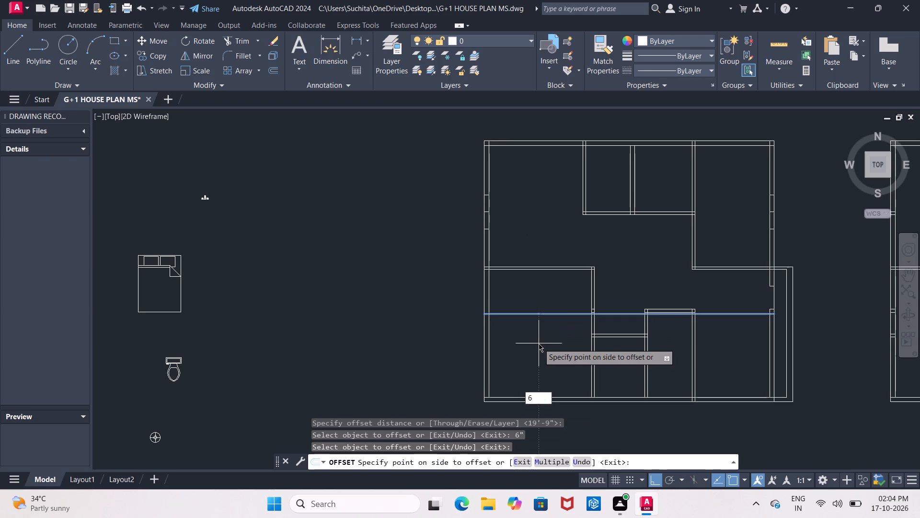
key(shift+quotedbl)
key(Return)
click(539, 343)
key(Escape)
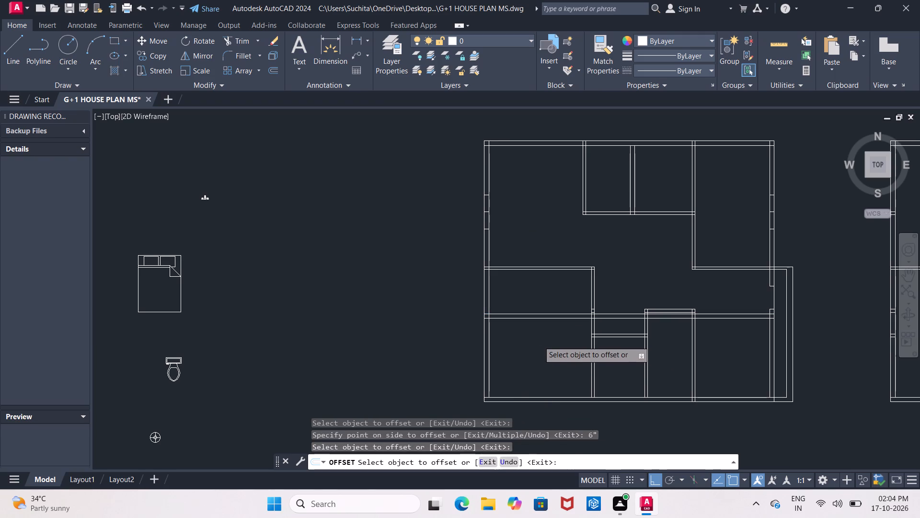
Erase the two lines of the old upper wall of the lower-left room.
click(531, 266)
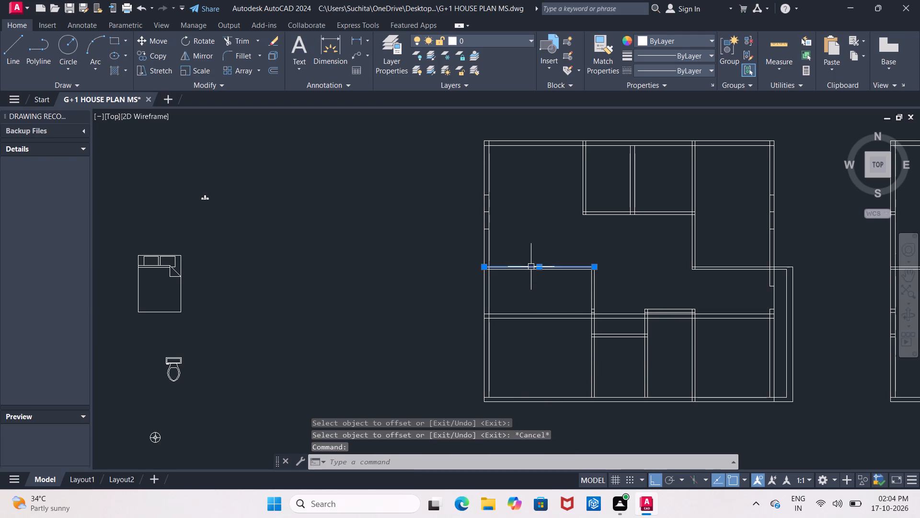
click(531, 269)
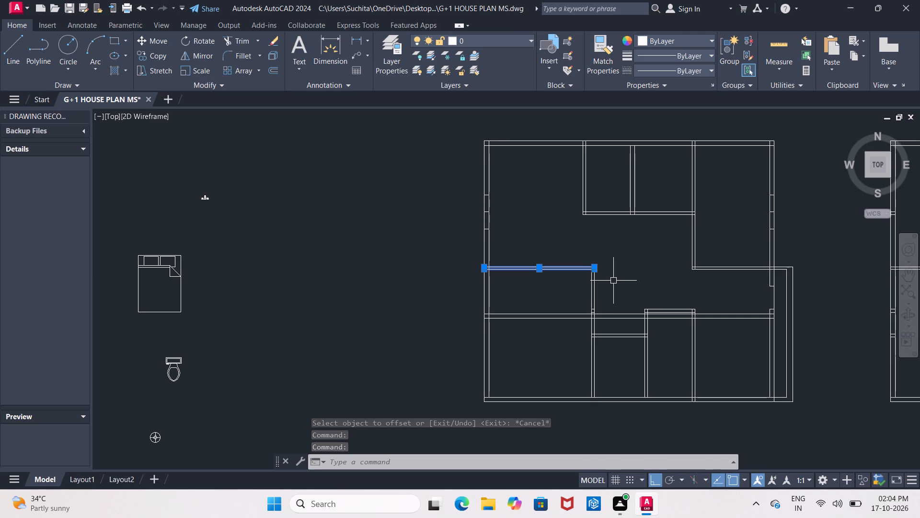
key(Delete)
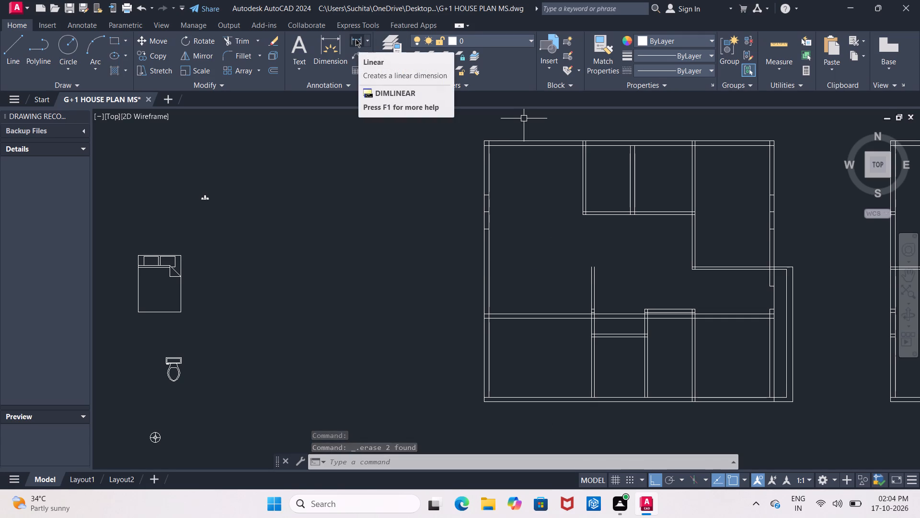
Measure the upper-left room's inside width along its top wall with a linear dimension.
click(356, 39)
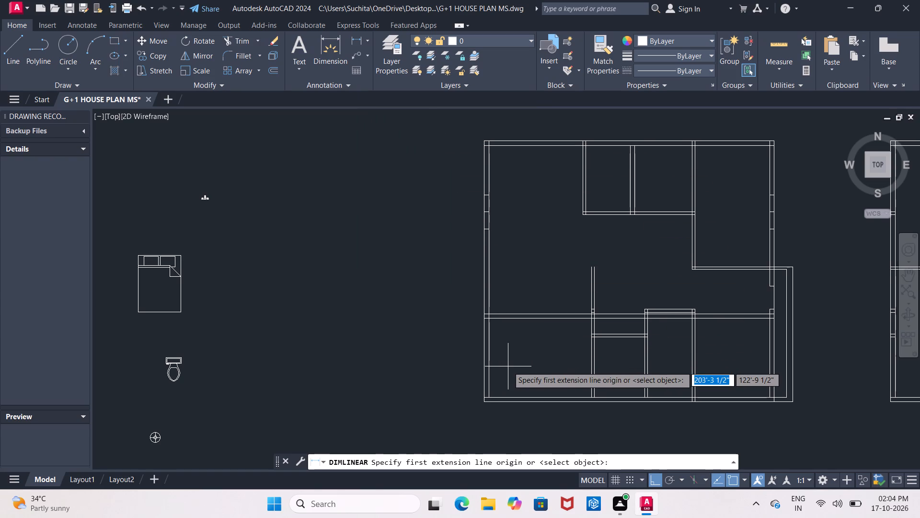
scroll(516, 356, down, 2)
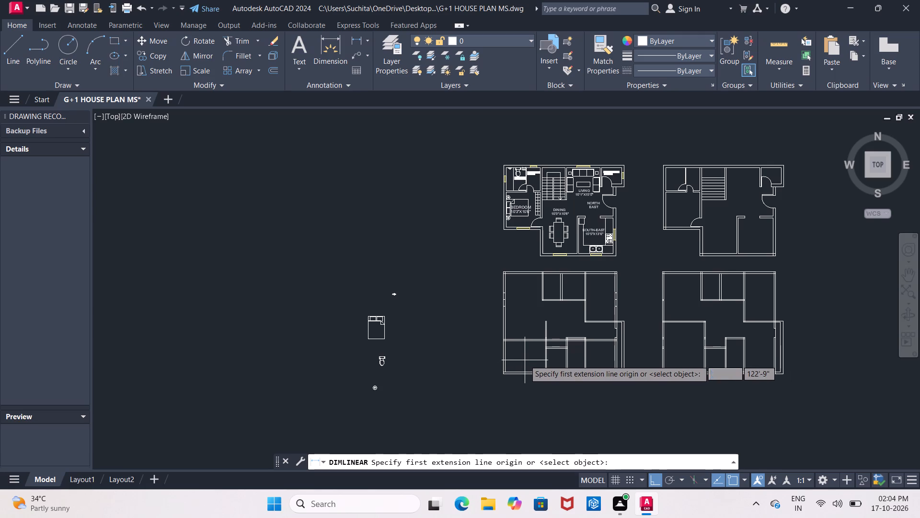
scroll(525, 315, up, 3)
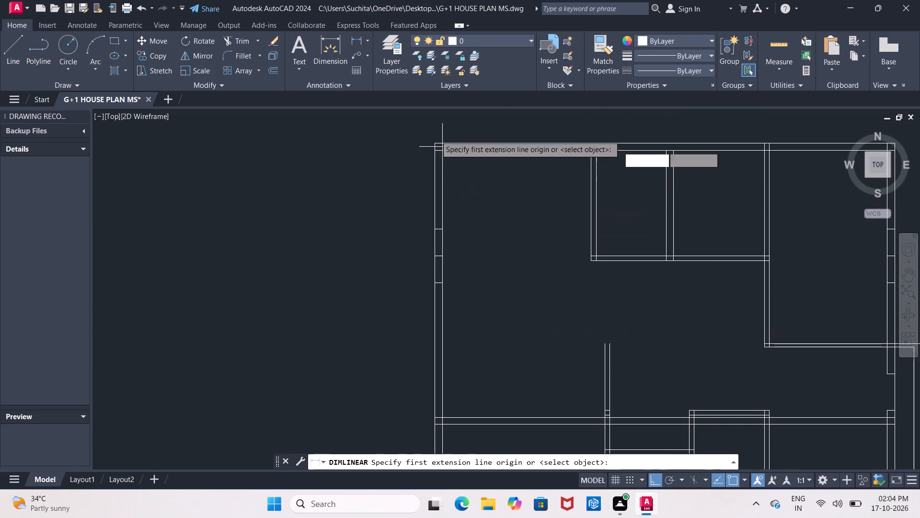
click(445, 152)
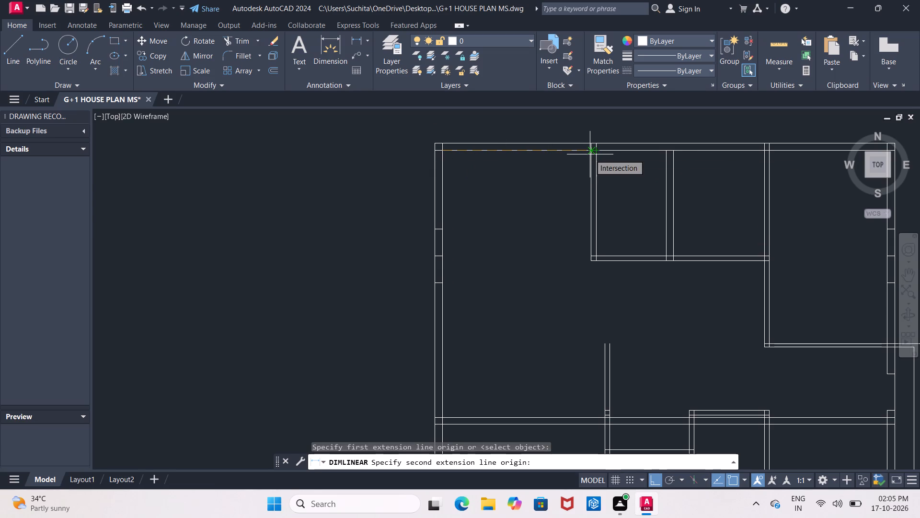
click(590, 154)
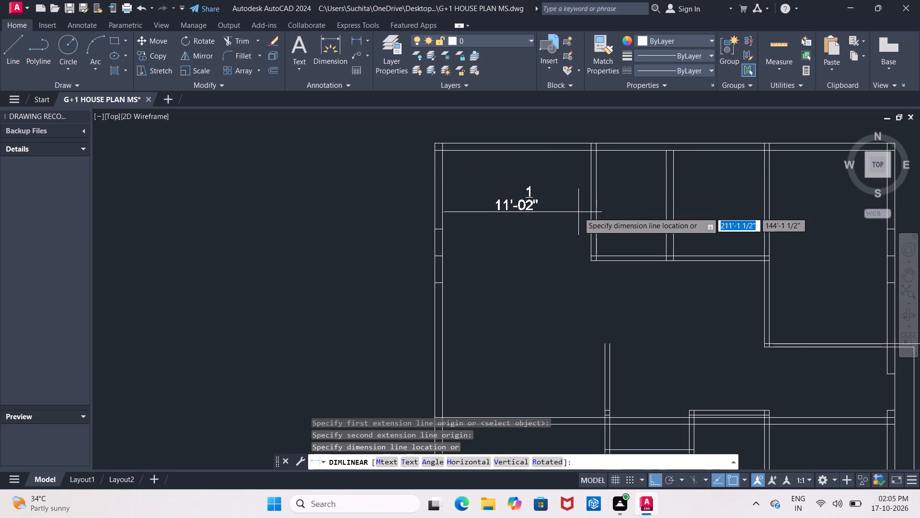
key(Escape)
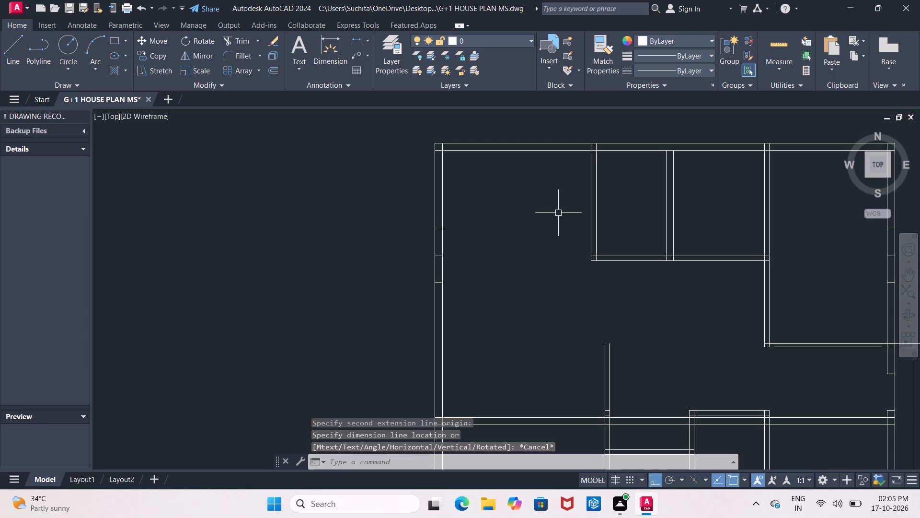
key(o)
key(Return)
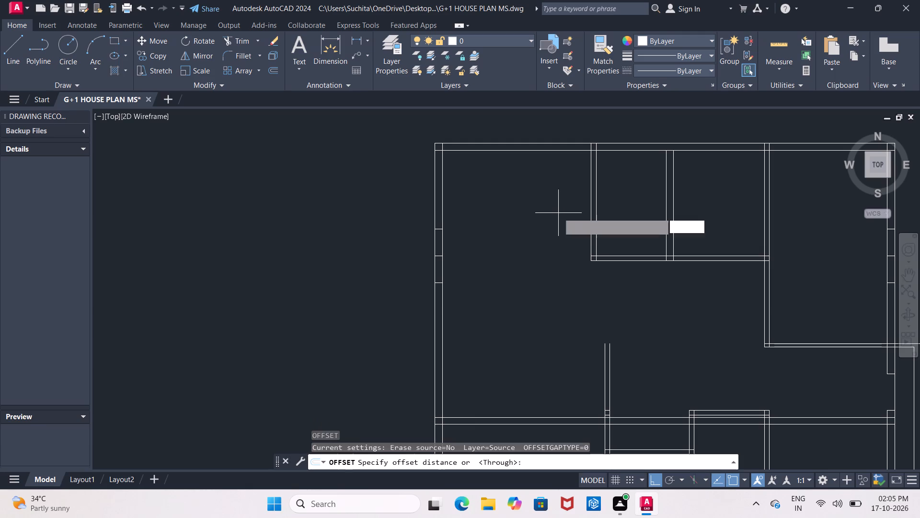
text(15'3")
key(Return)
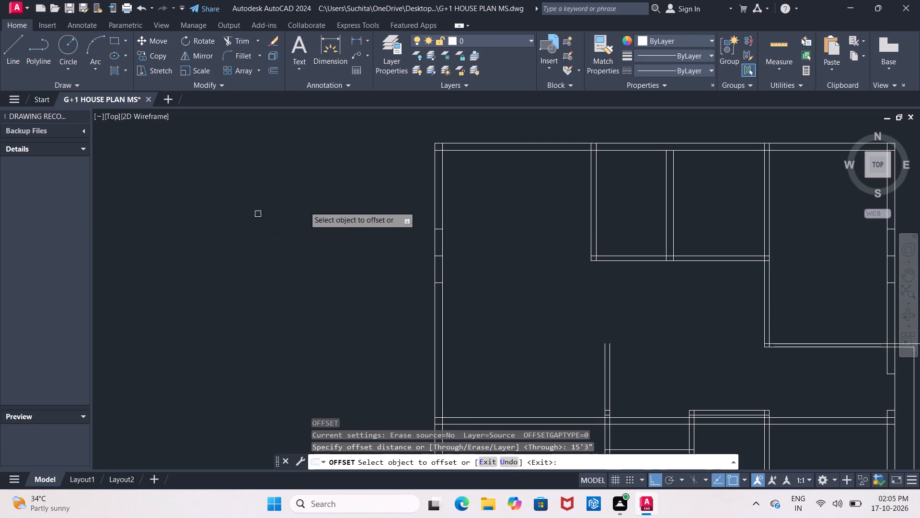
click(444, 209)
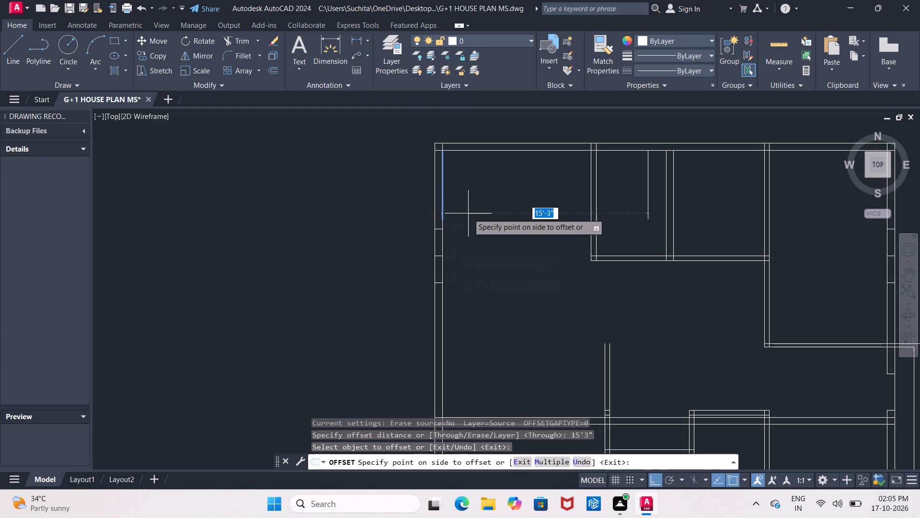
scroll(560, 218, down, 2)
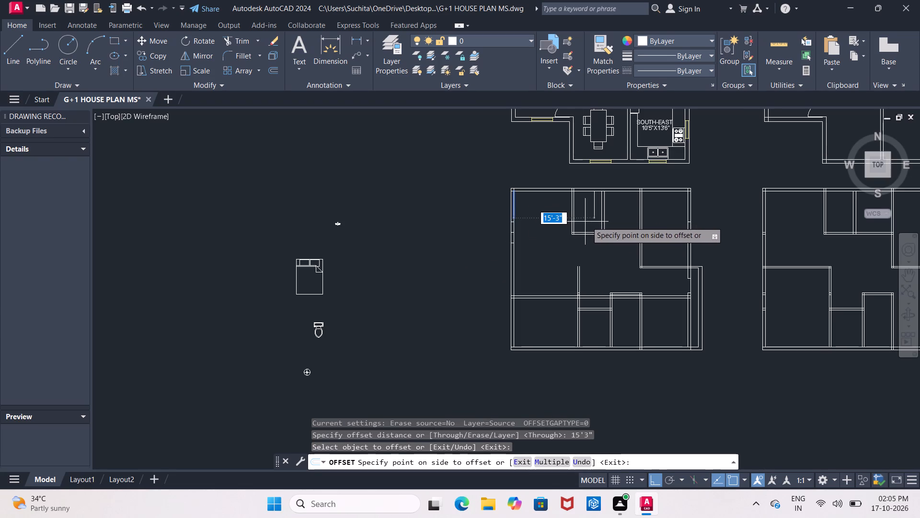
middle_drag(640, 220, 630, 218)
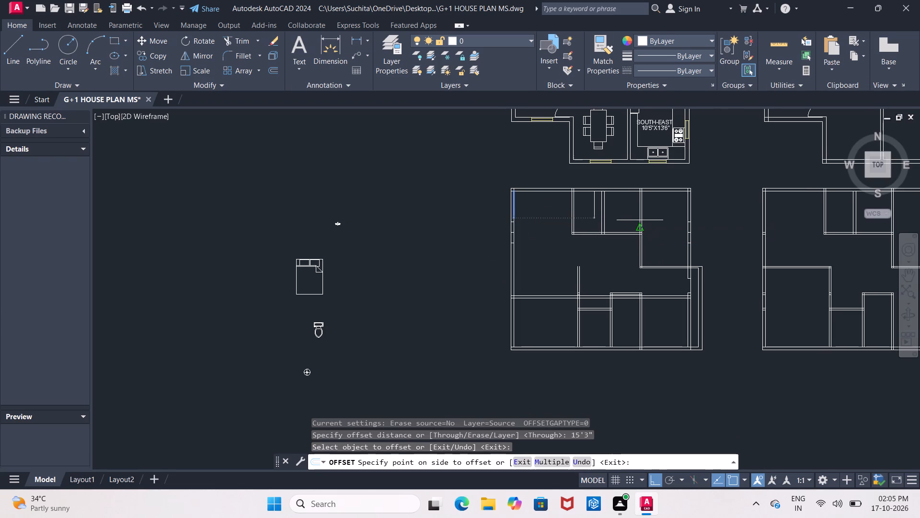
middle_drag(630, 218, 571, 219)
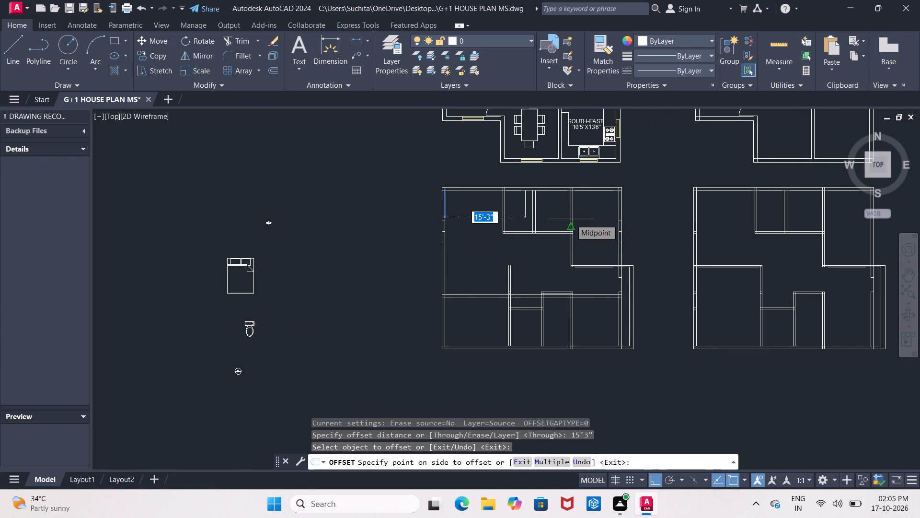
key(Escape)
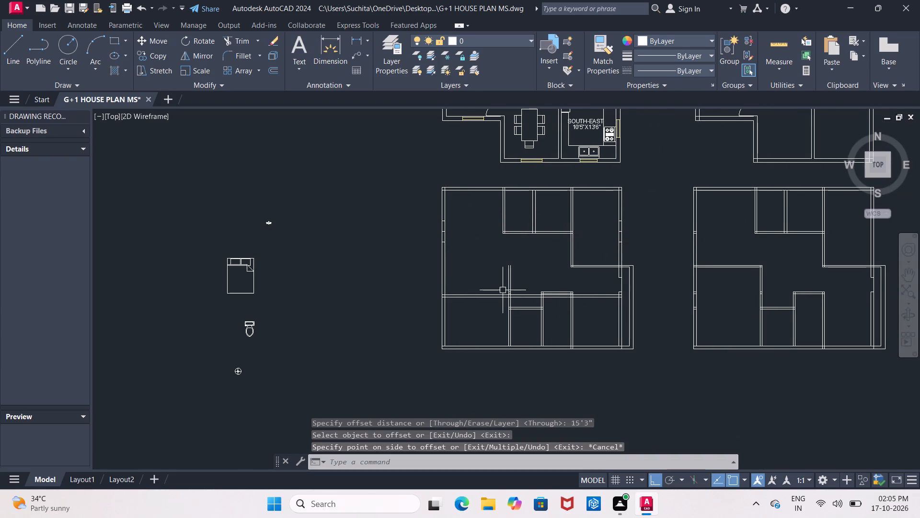
Undo back through the erasing of the lower-left room's old upper wall lines.
middle_drag(502, 290, 527, 269)
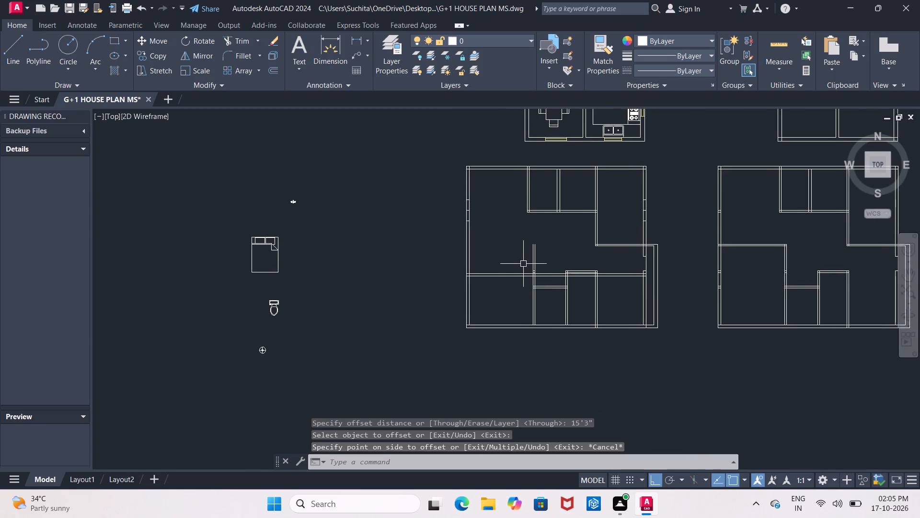
key(ctrl+z)
key(ctrl+z)
key(ctrl+z)
key(ctrl+z)
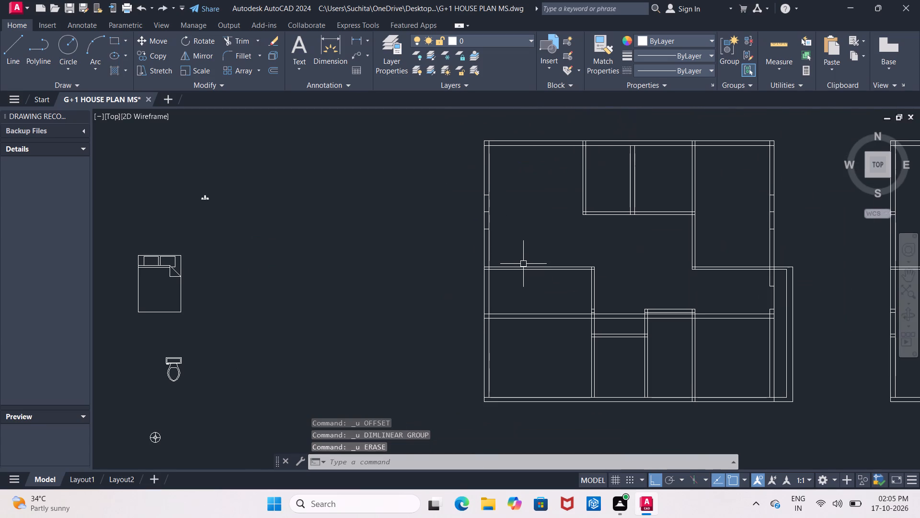
key(Escape)
Trim the two offset wall lines where they cross the lower-left room's interior.
text(TR)
key(Return)
key(Return)
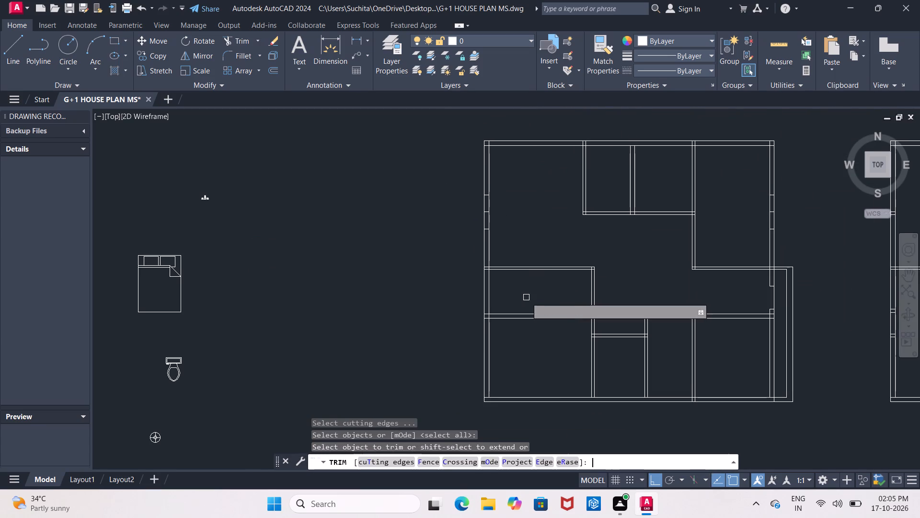
click(526, 297)
click(537, 318)
scroll(567, 322, up, 2)
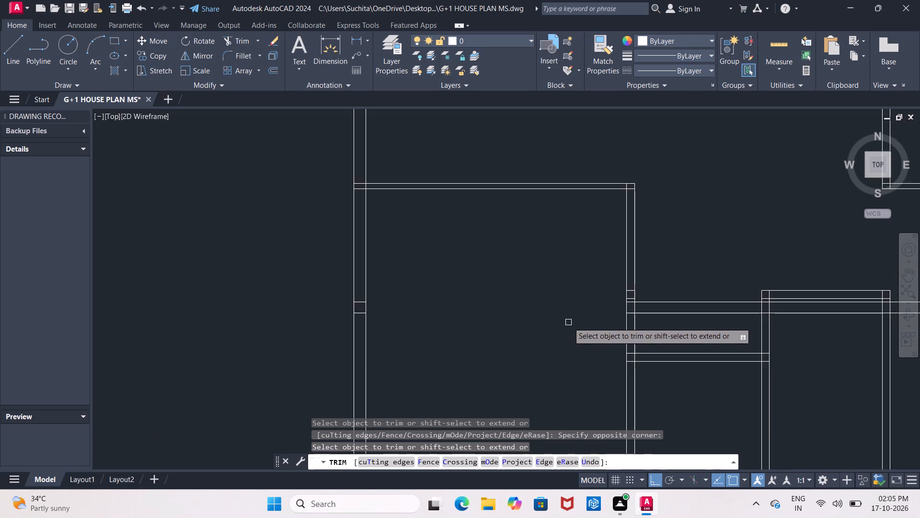
middle_drag(568, 322, 582, 307)
scroll(555, 306, down, 2)
middle_drag(555, 306, 495, 287)
scroll(555, 306, down, 1)
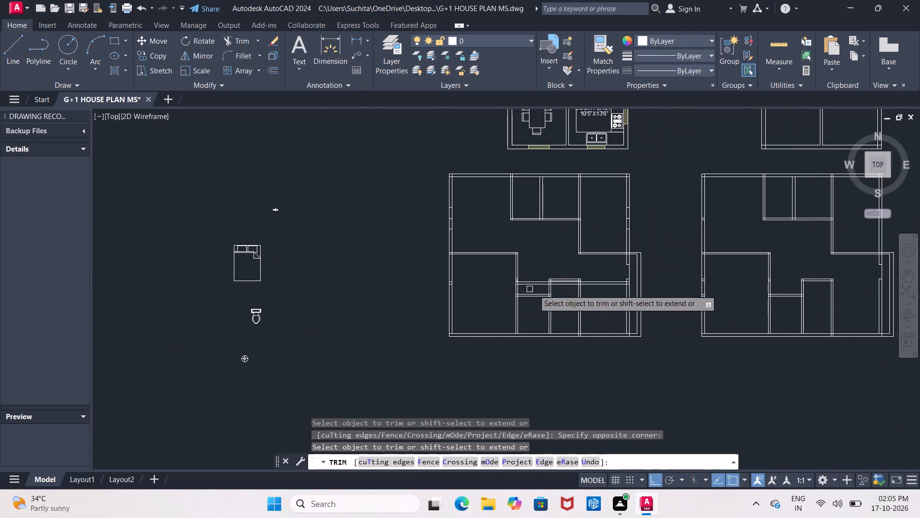
scroll(535, 290, up, 2)
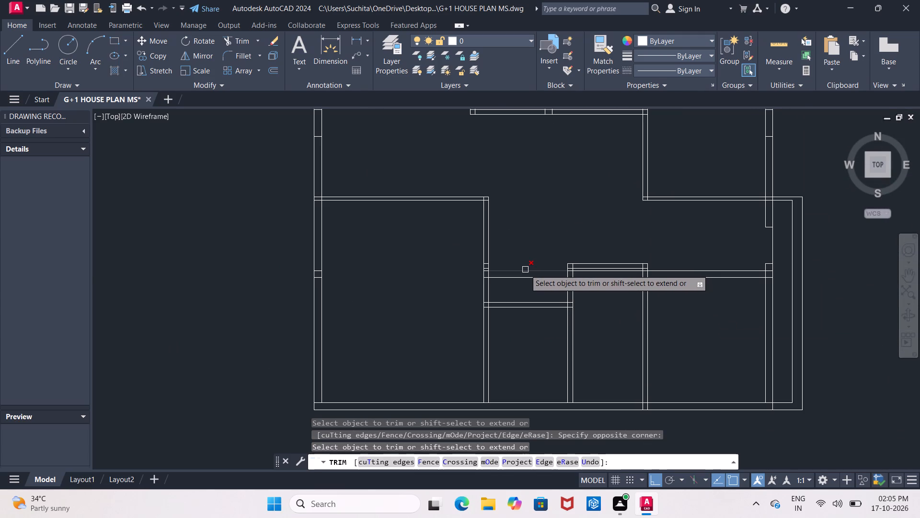
key(Escape)
Erase the remaining two offset lines running across the lower rooms east of the lower-left room.
click(525, 270)
click(528, 280)
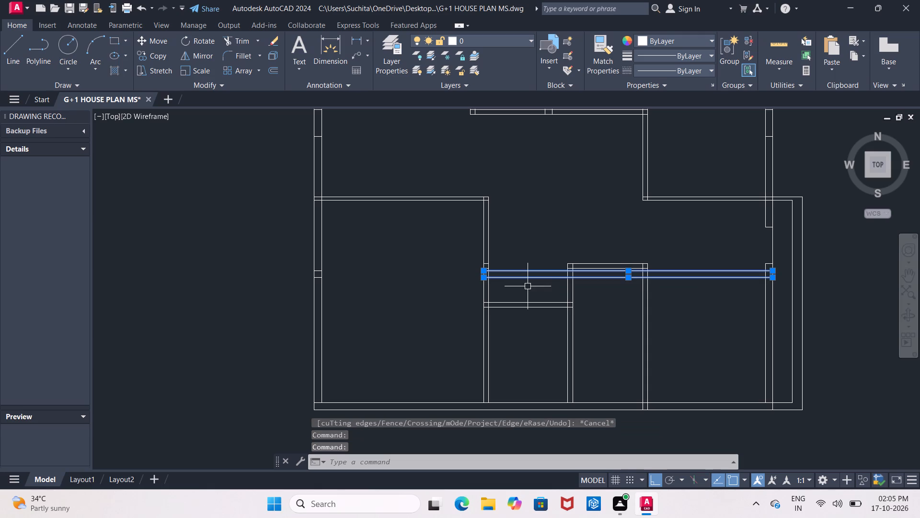
key(Delete)
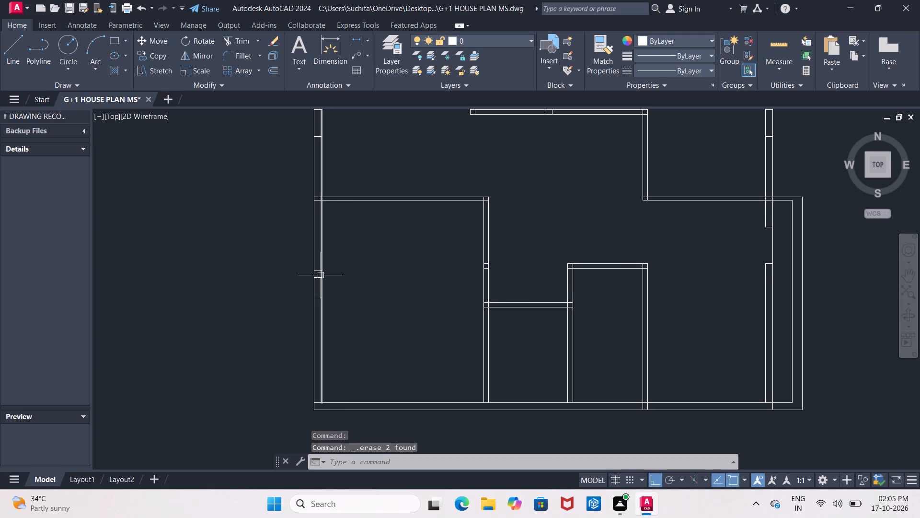
Erase the pairs of short leftover lines inside the lower-left room's left outer wall and right wall.
scroll(317, 275, up, 2)
click(316, 265)
click(318, 283)
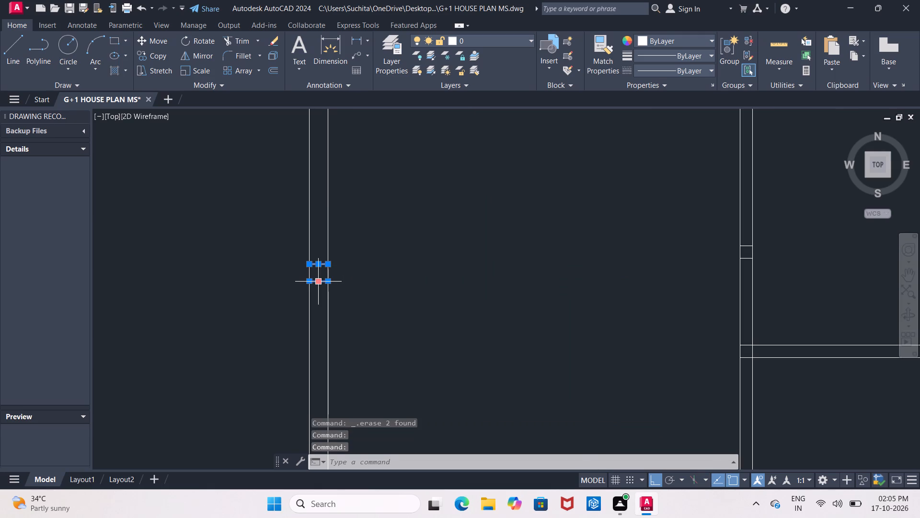
key(Delete)
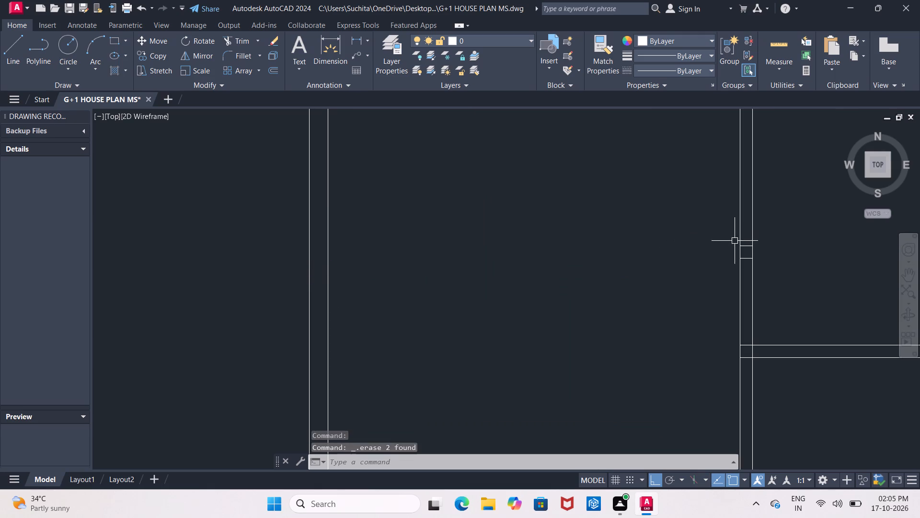
click(746, 244)
click(747, 258)
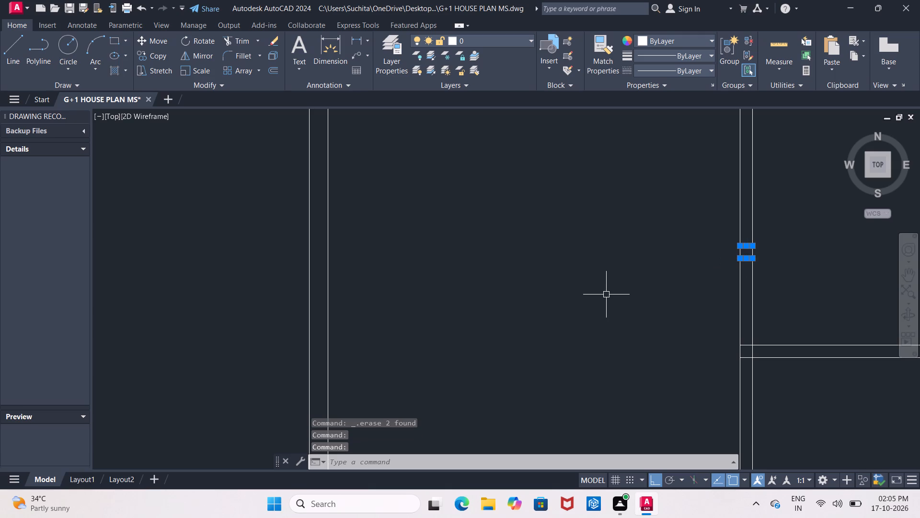
key(Delete)
Move the three opening marks in the upper-left room's left outer wall straight up about 1'-9 1/2".
scroll(610, 293, down, 4)
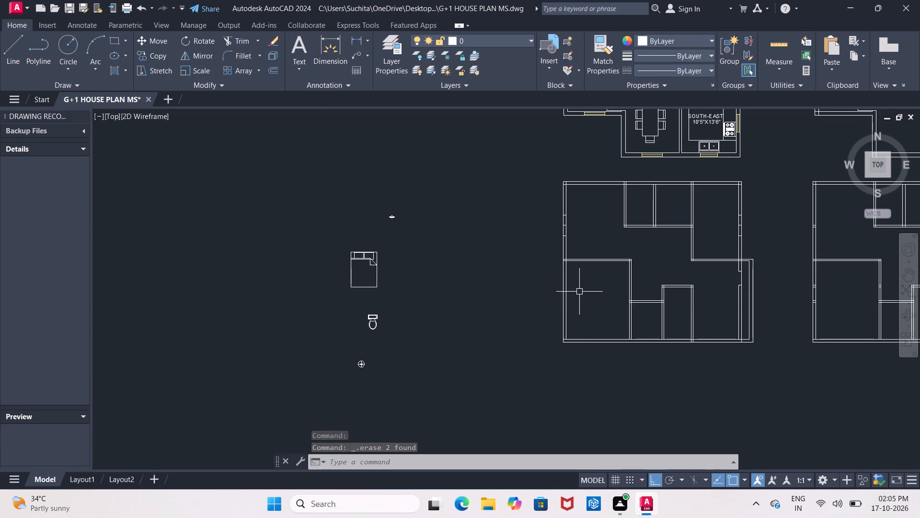
scroll(579, 292, down, 1)
scroll(585, 291, up, 3)
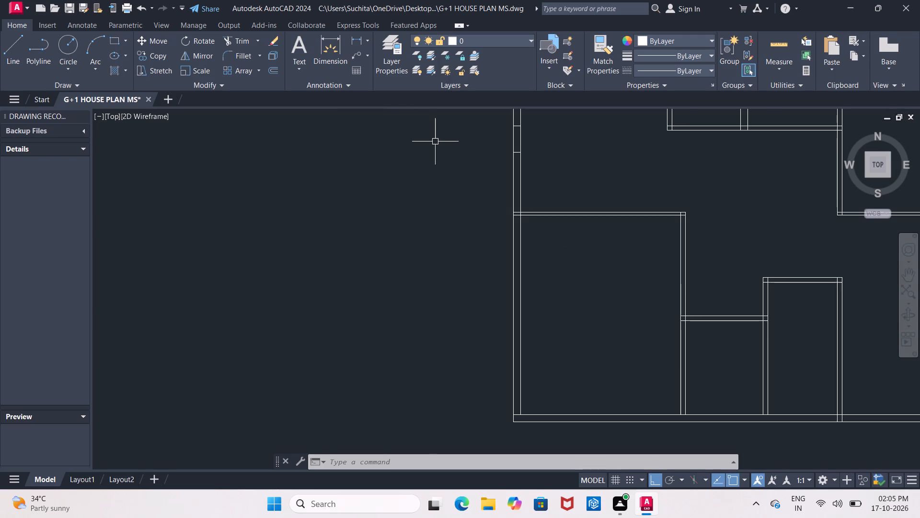
scroll(435, 141, down, 1)
middle_drag(409, 218, 392, 279)
scroll(403, 246, down, 1)
scroll(416, 219, up, 1)
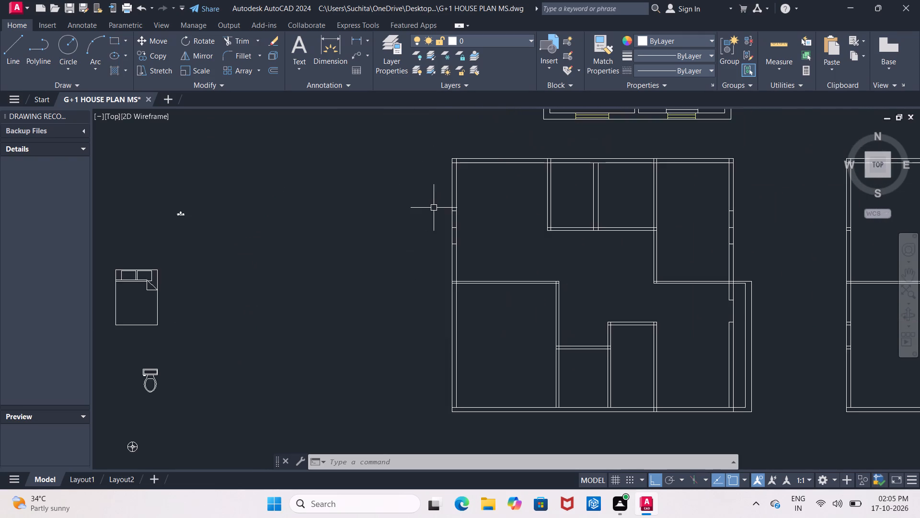
scroll(434, 208, up, 1)
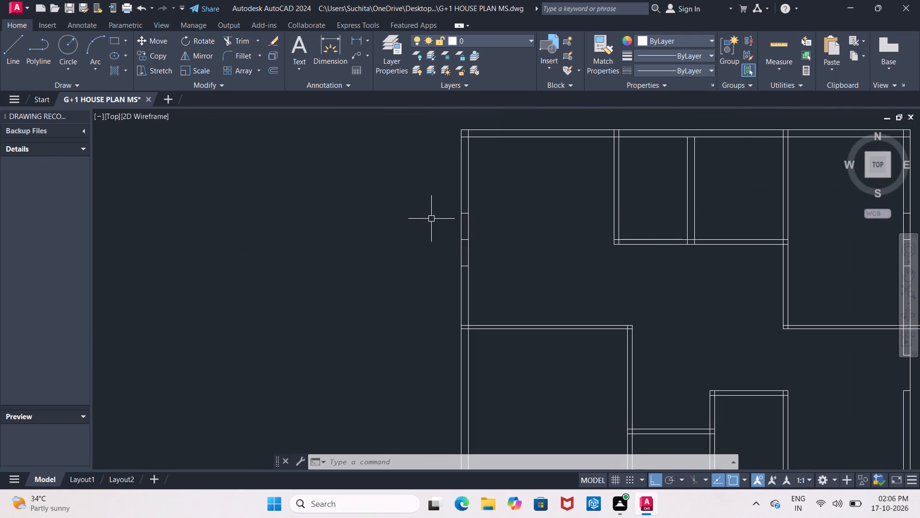
click(439, 204)
click(485, 269)
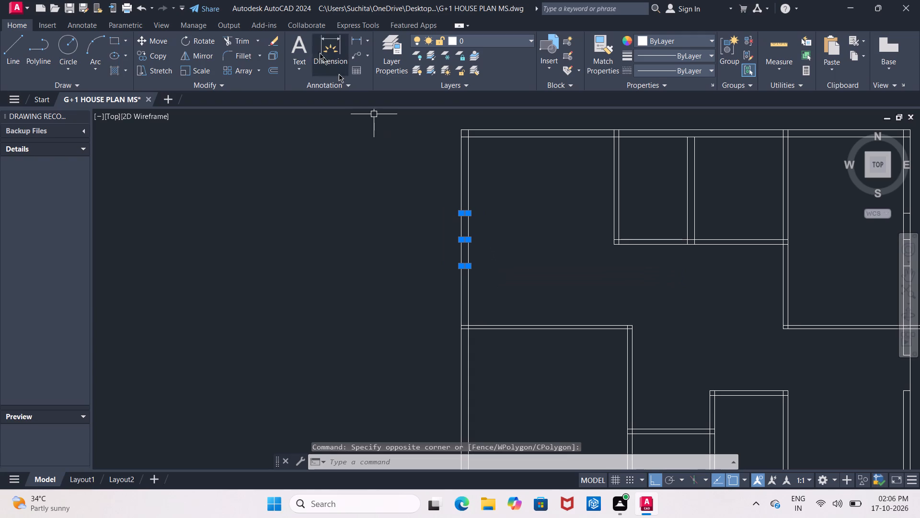
click(162, 47)
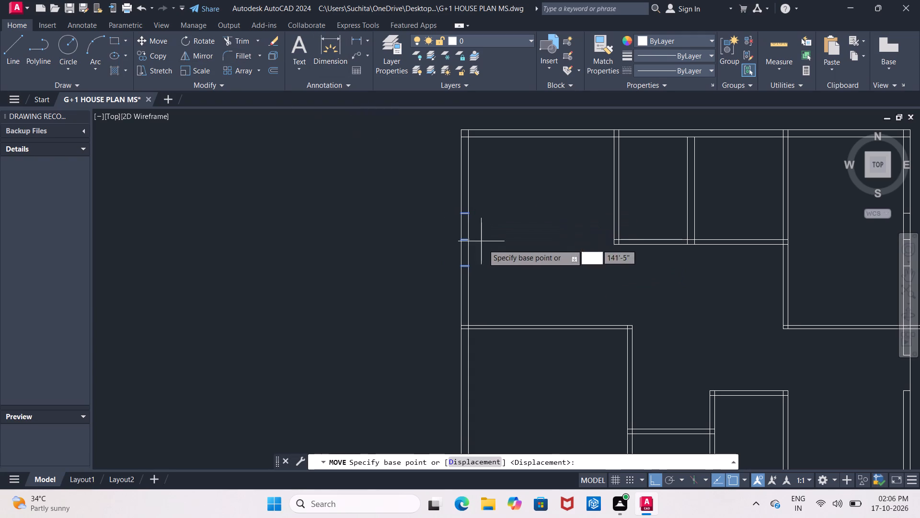
click(486, 252)
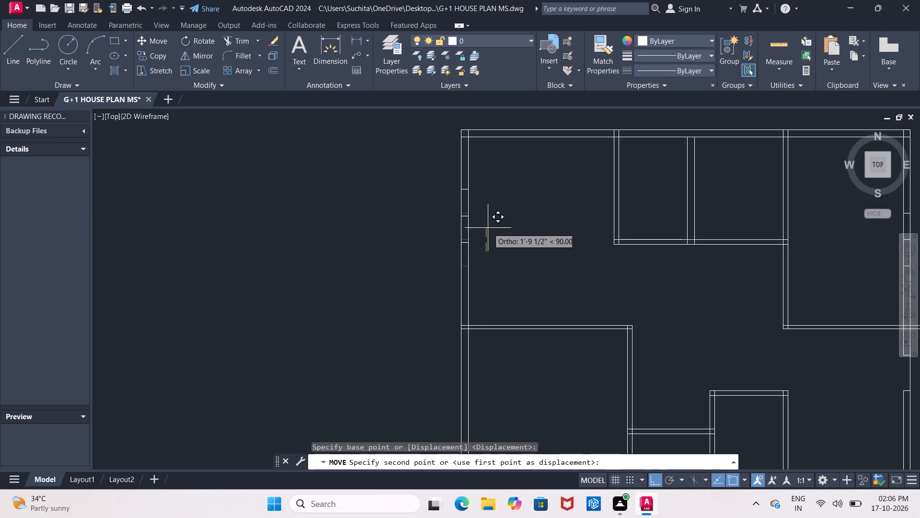
click(488, 228)
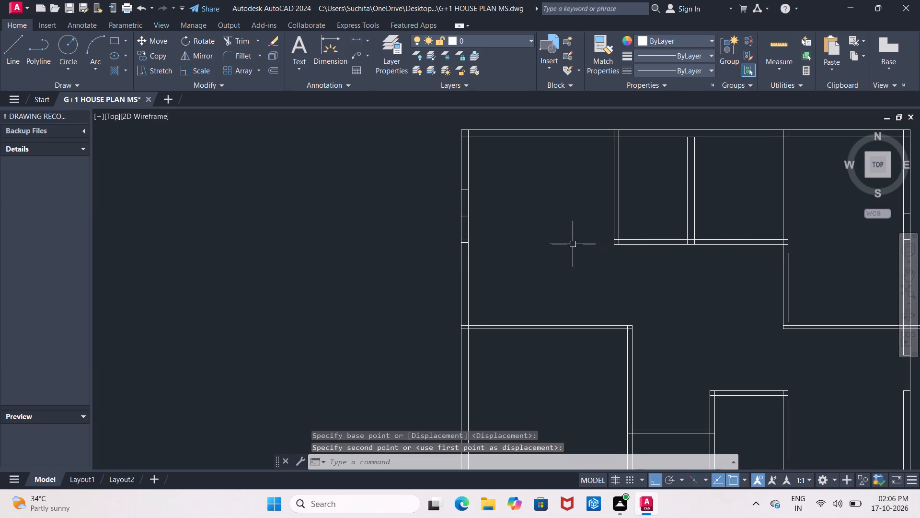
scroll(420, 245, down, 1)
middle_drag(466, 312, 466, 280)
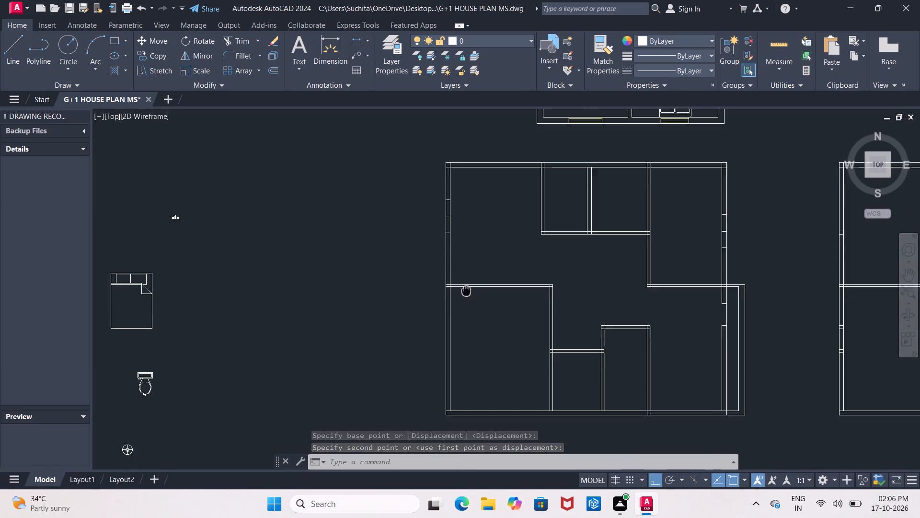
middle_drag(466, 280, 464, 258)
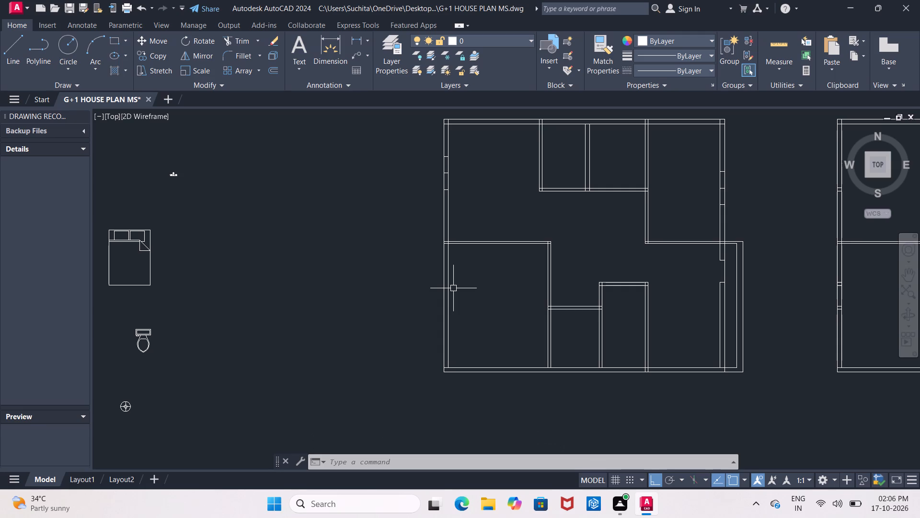
Offset the inner line of the lower-left room's top wall 2' down into the room.
key(o)
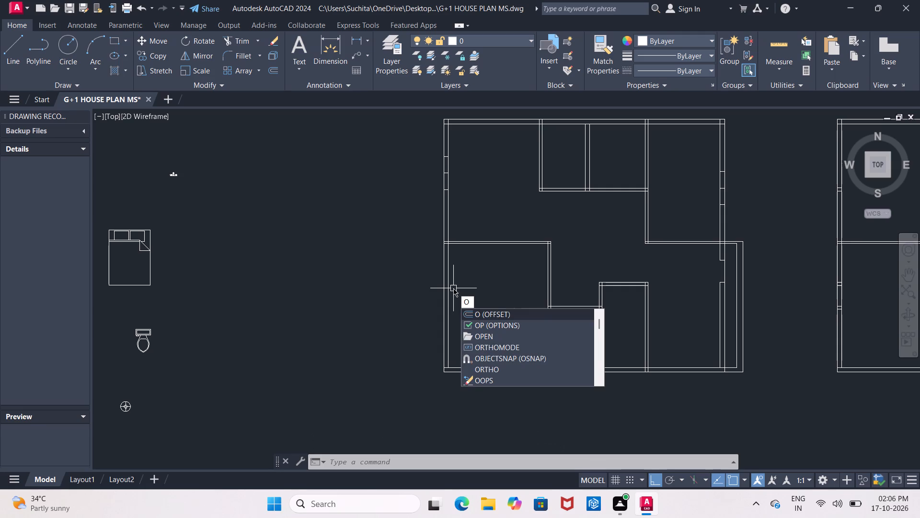
key(Return)
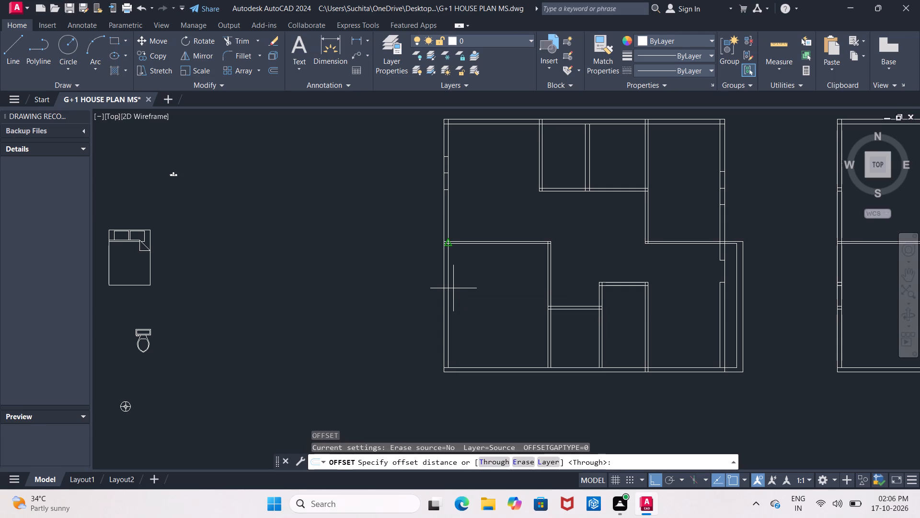
text(9")
key(Return)
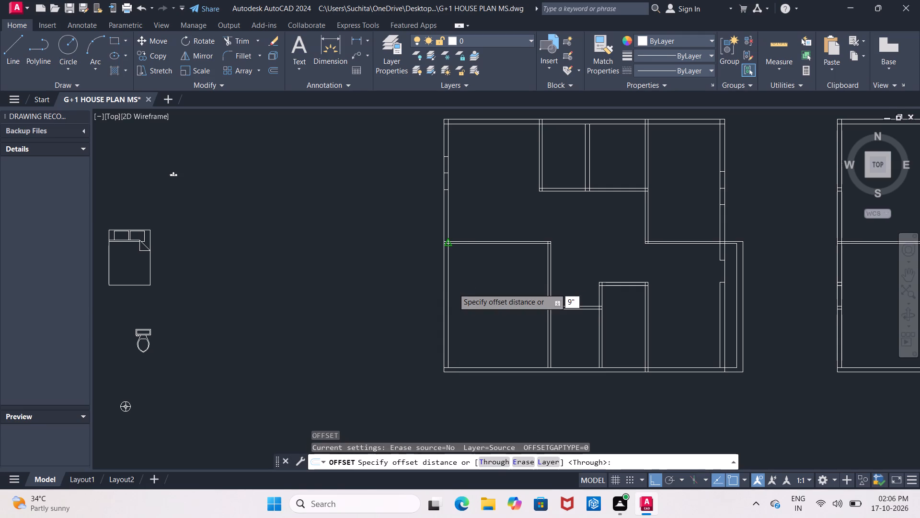
scroll(428, 245, up, 2)
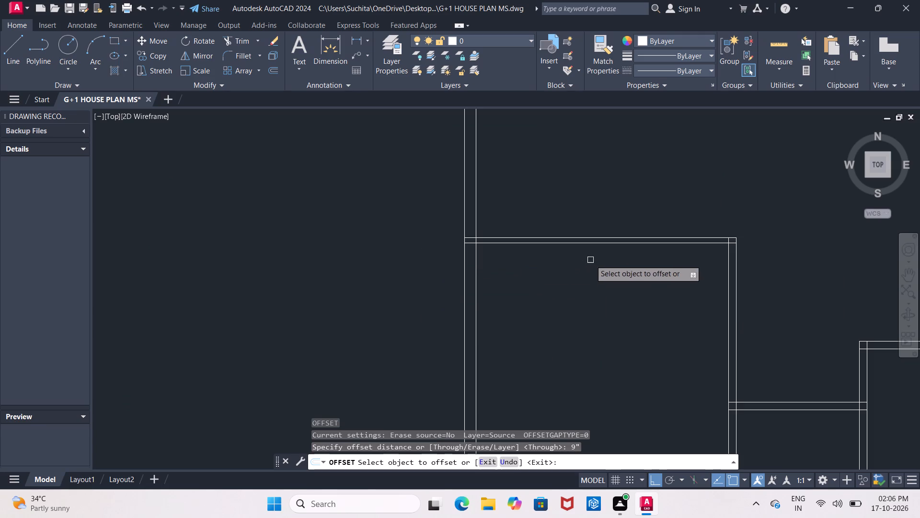
click(569, 245)
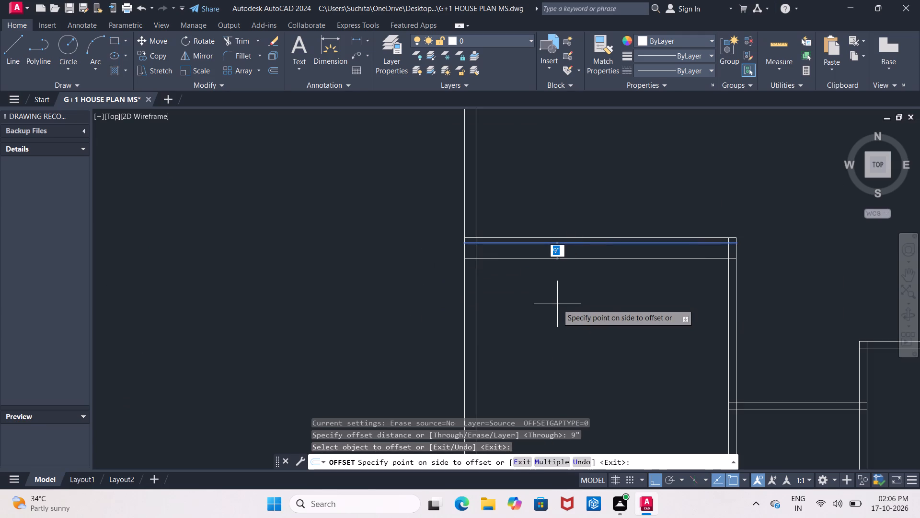
text(2')
key(Return)
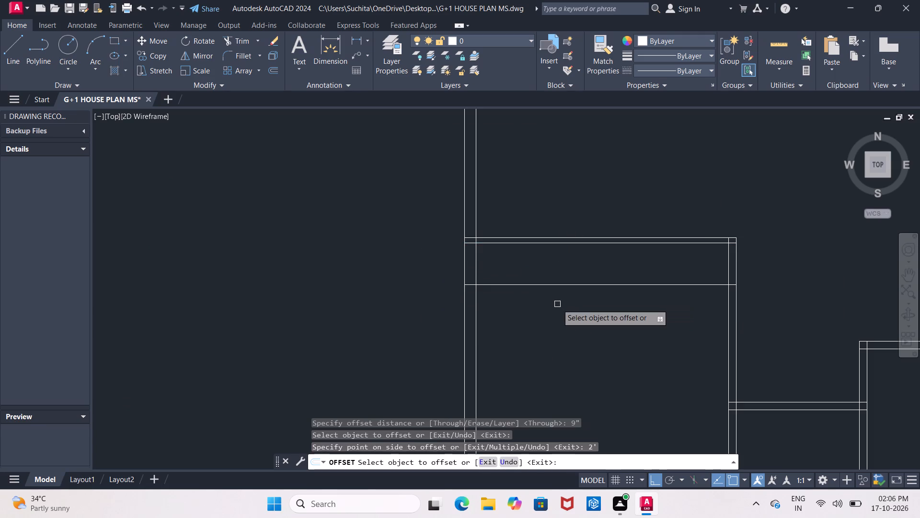
key(Return)
Offset the new line in the lower-left room a further 4' down.
key(Return)
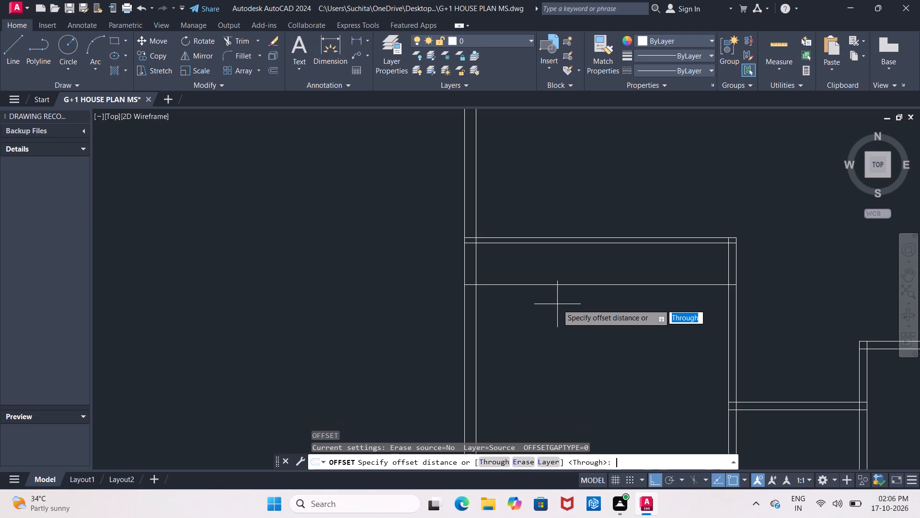
key(4)
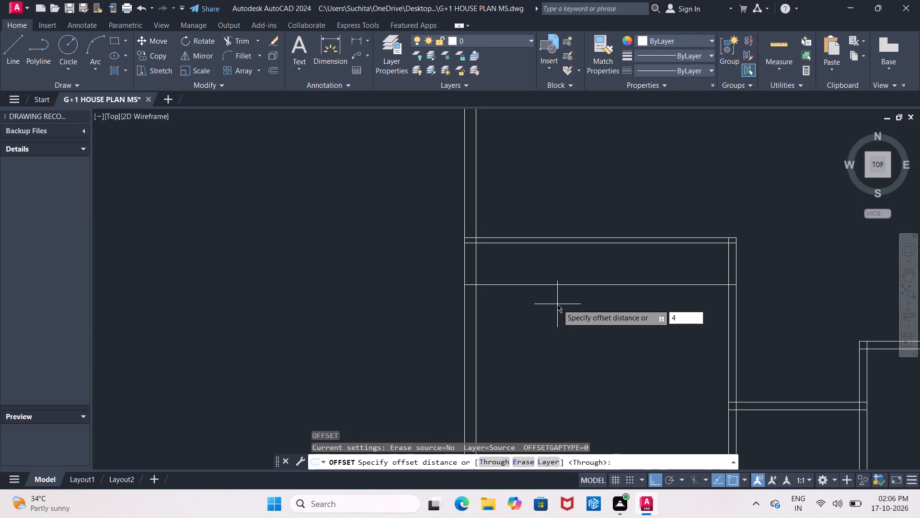
key(apostrophe)
key(Return)
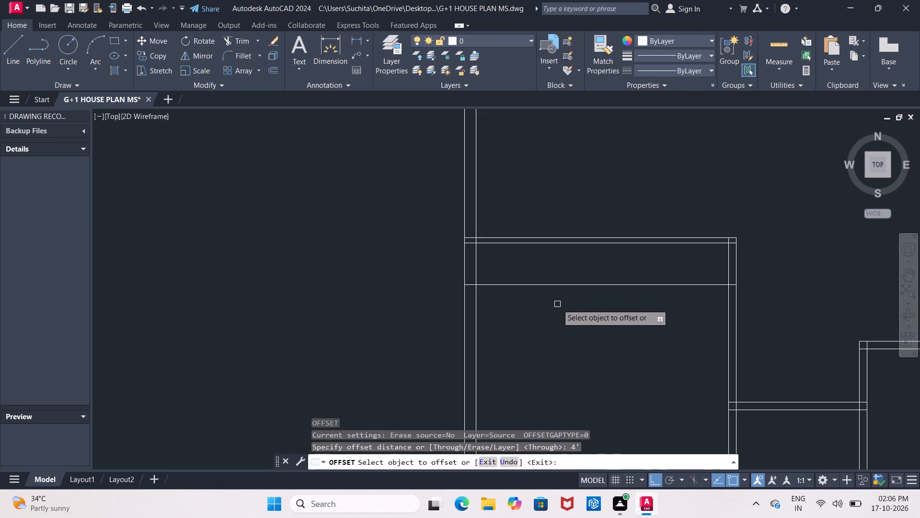
click(555, 285)
middle_drag(549, 356, 558, 314)
click(554, 338)
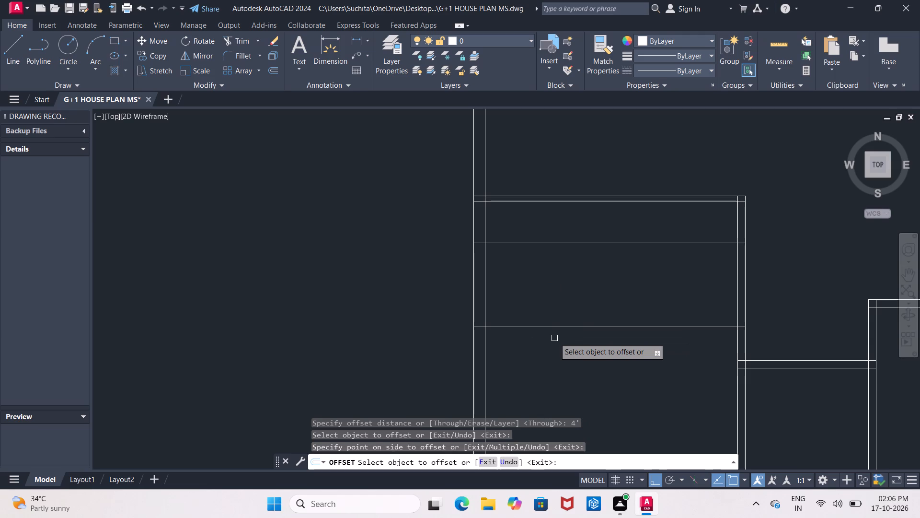
key(Escape)
Trim the two offset lines where they cross the lower-left room's interior.
text(TR)
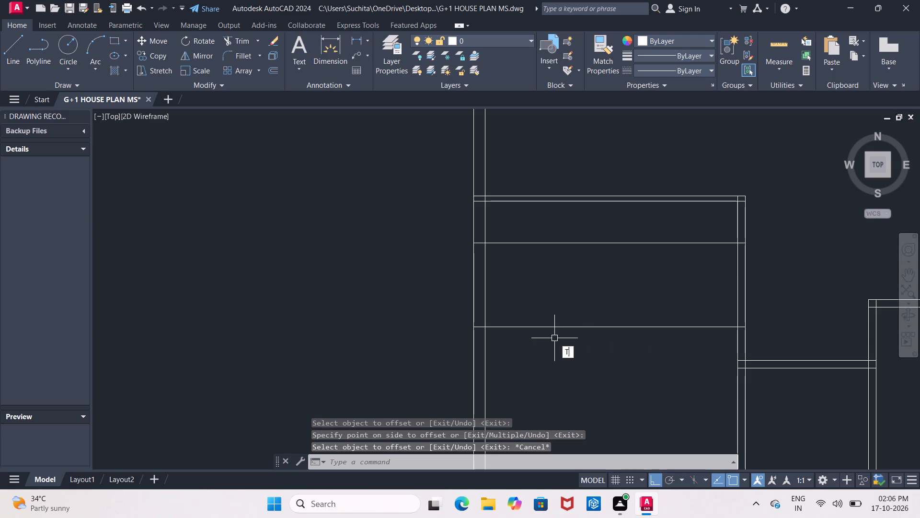
key(Return)
key(Return)
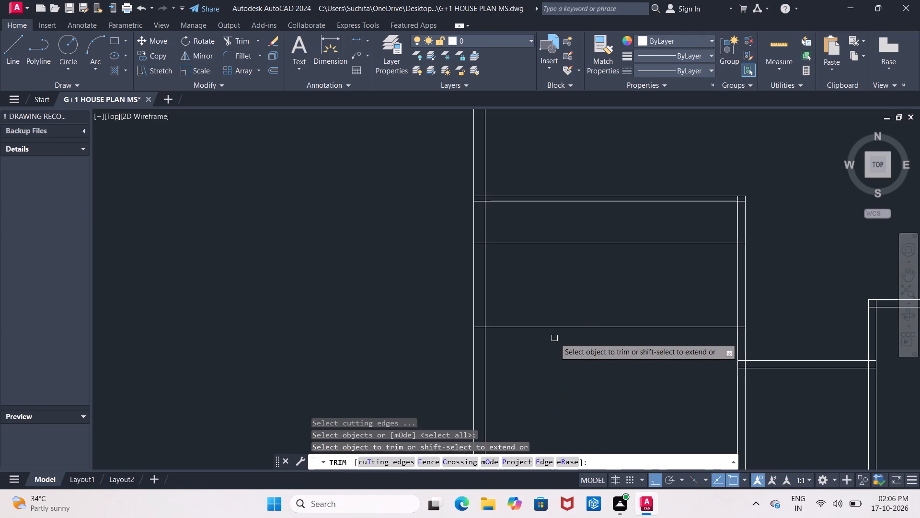
click(557, 233)
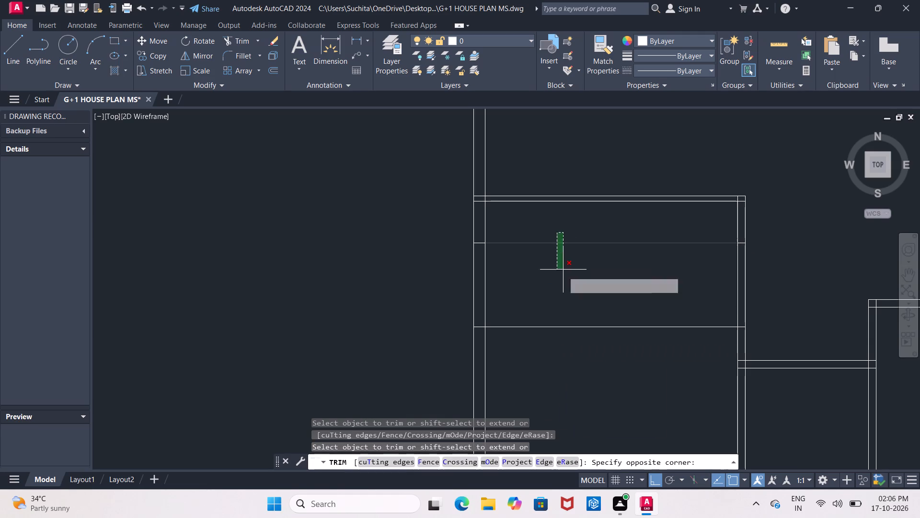
click(566, 346)
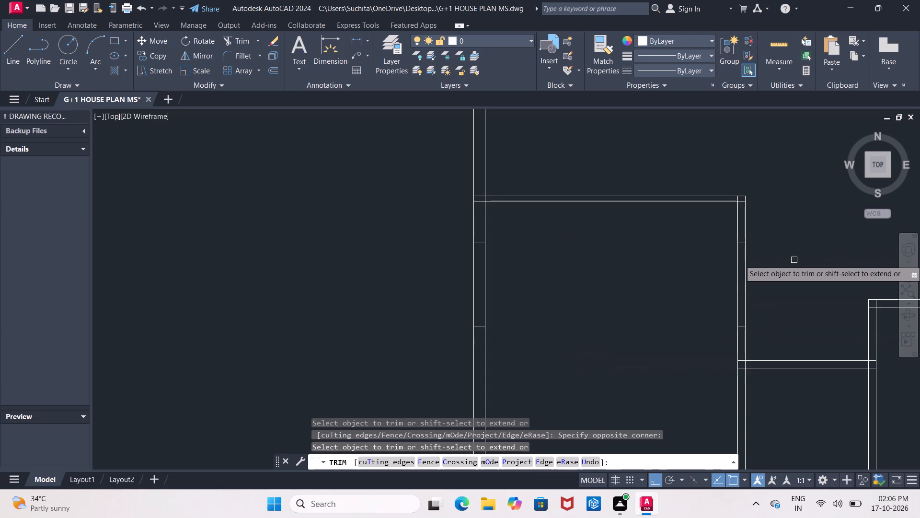
Erase the two short leftover lines inside the lower-left room's right wall.
scroll(740, 252, up, 2)
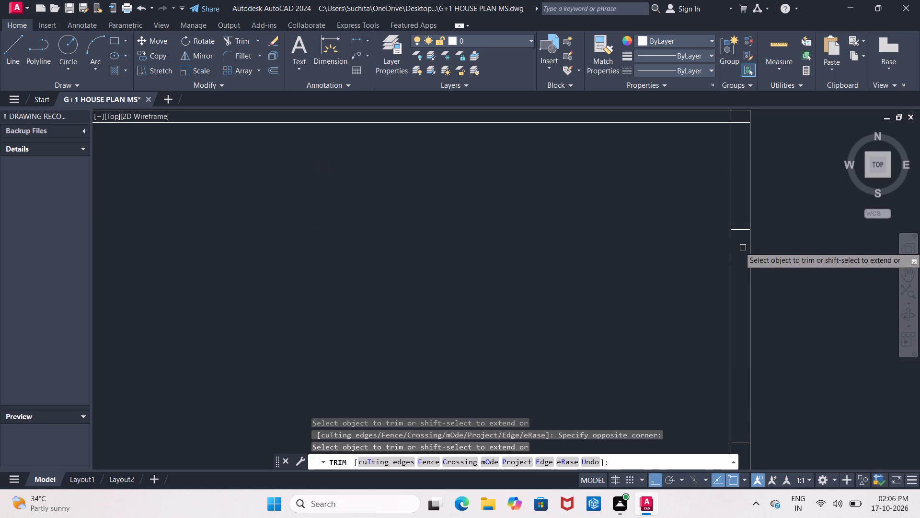
click(743, 229)
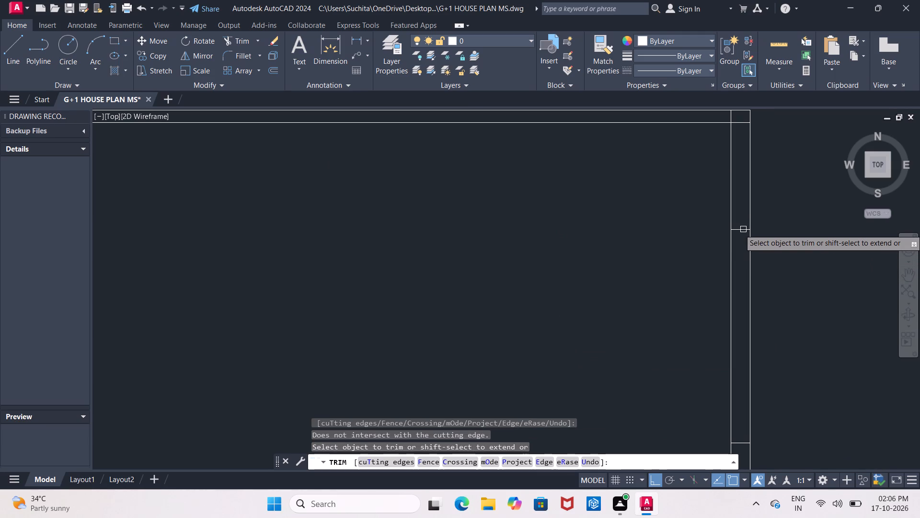
click(743, 229)
click(743, 229)
key(Escape)
click(743, 229)
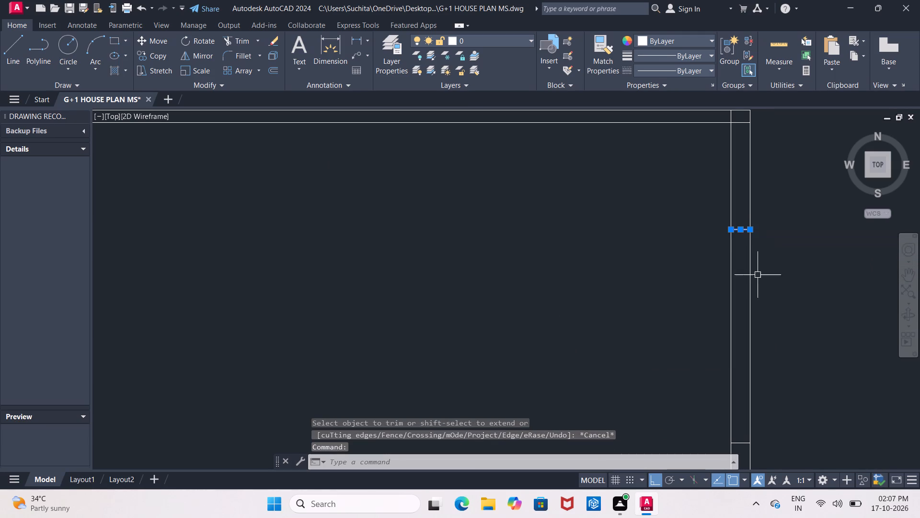
key(Delete)
middle_drag(773, 291, 716, 142)
click(683, 292)
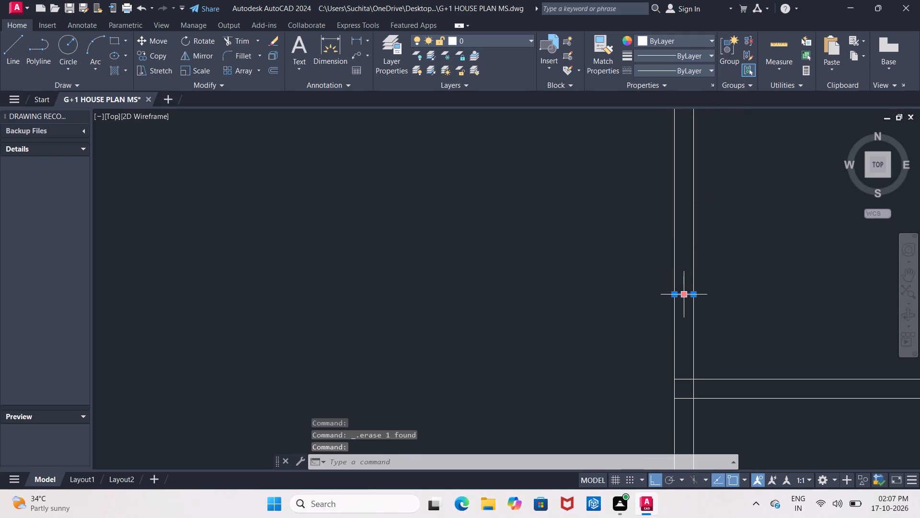
key(Delete)
Examine the lower floor plan alongside the other plans, down to the small rooms east of the lower-left room.
scroll(684, 290, down, 3)
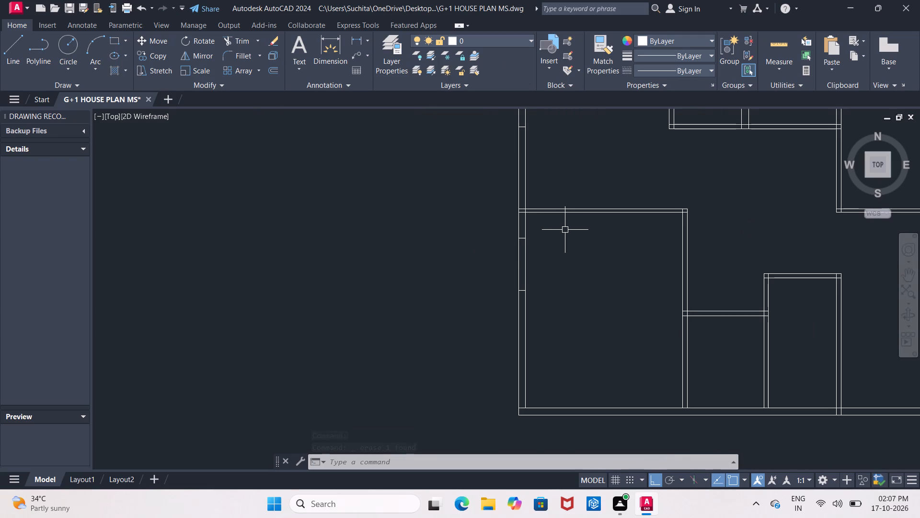
middle_drag(565, 231, 467, 208)
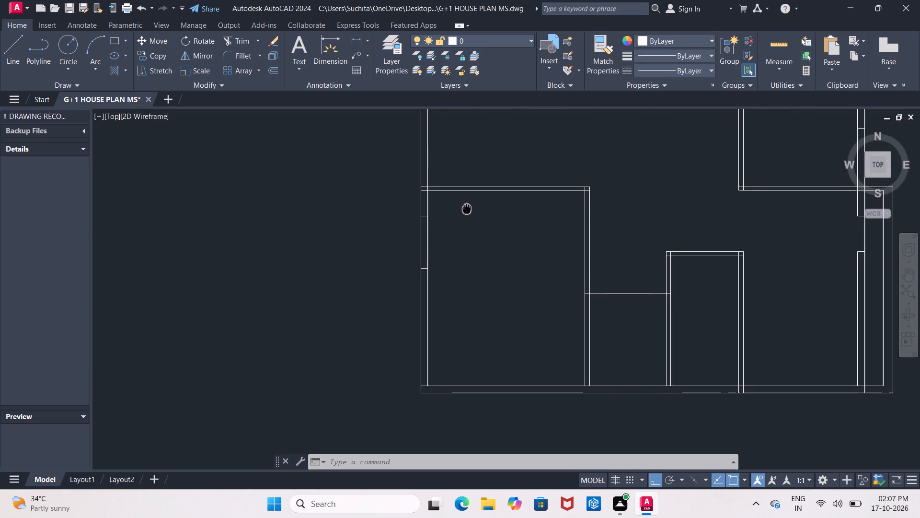
middle_drag(467, 208, 464, 203)
middle_drag(633, 308, 621, 266)
scroll(621, 267, down, 4)
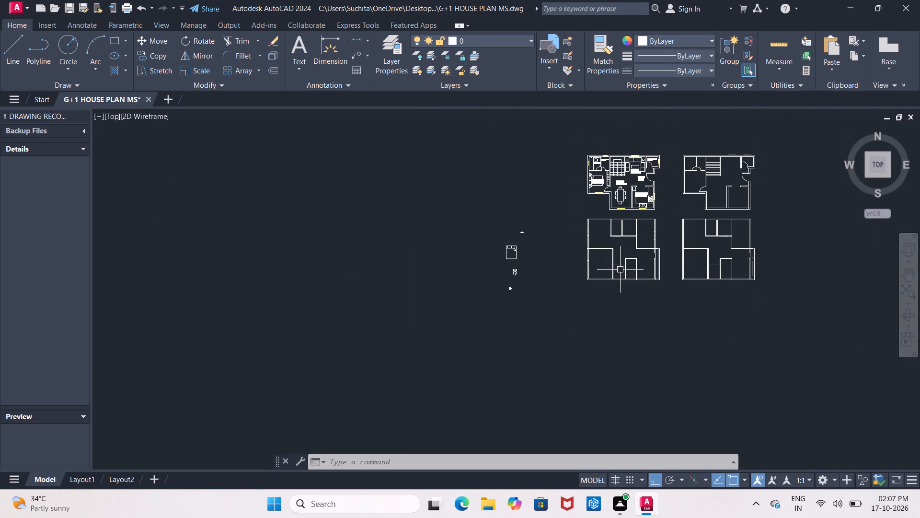
scroll(620, 270, up, 4)
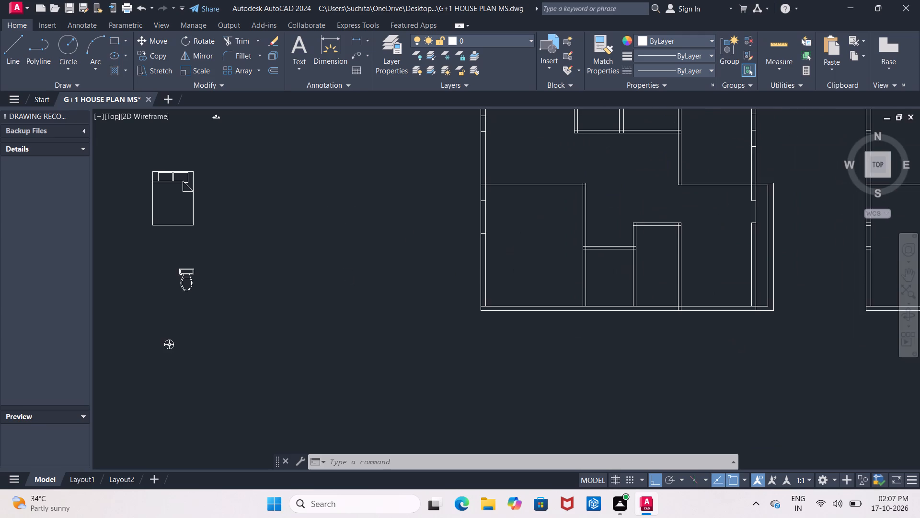
scroll(620, 270, up, 3)
scroll(620, 270, down, 3)
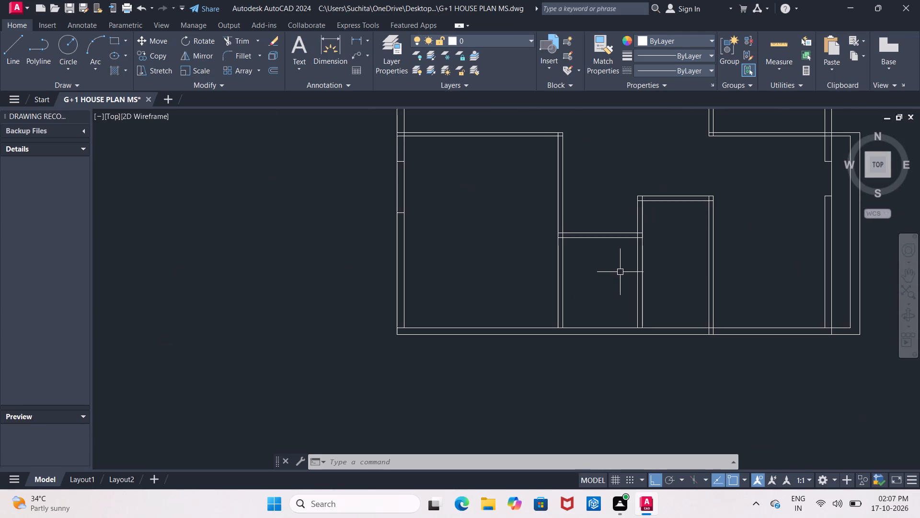
scroll(620, 272, up, 1)
middle_drag(620, 272, 581, 318)
key(Escape)
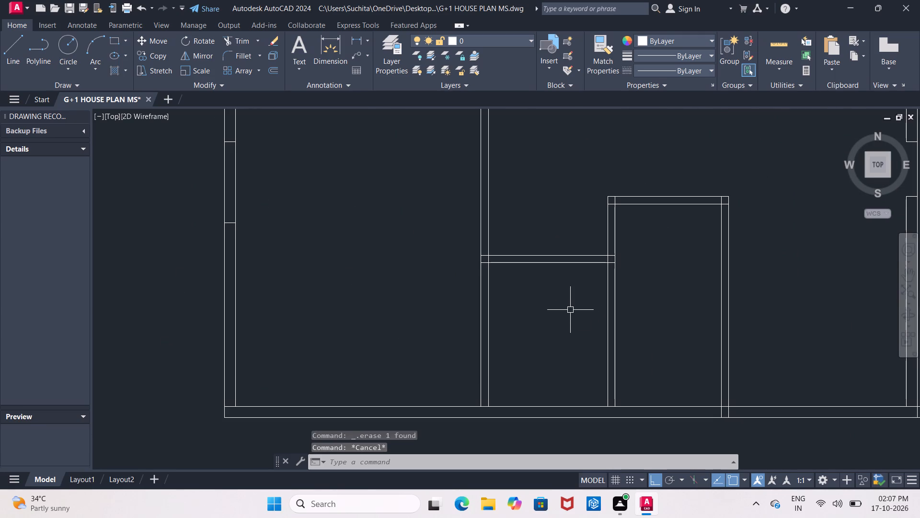
Extend both top wall lines of the narrow lower room west to the lower-left room's right wall.
key(e)
key(x)
key(Return)
key(Return)
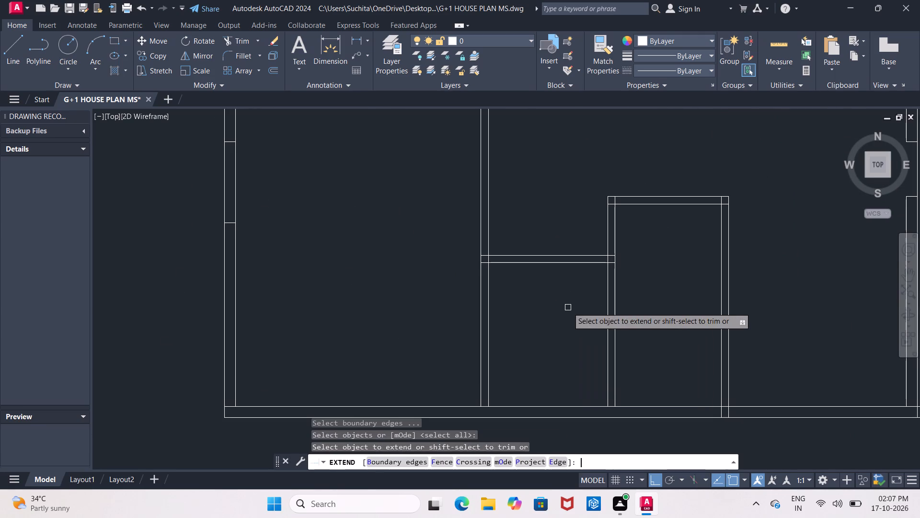
click(652, 205)
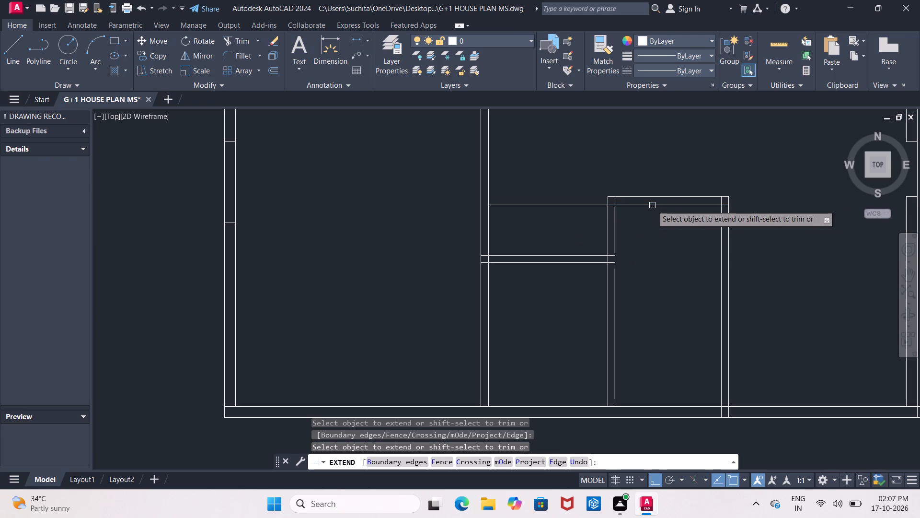
click(650, 198)
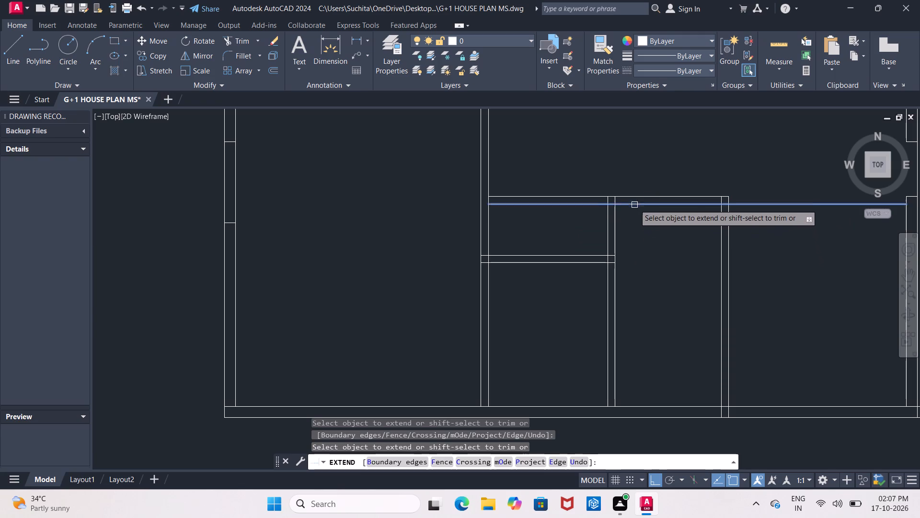
click(632, 194)
click(585, 196)
click(582, 196)
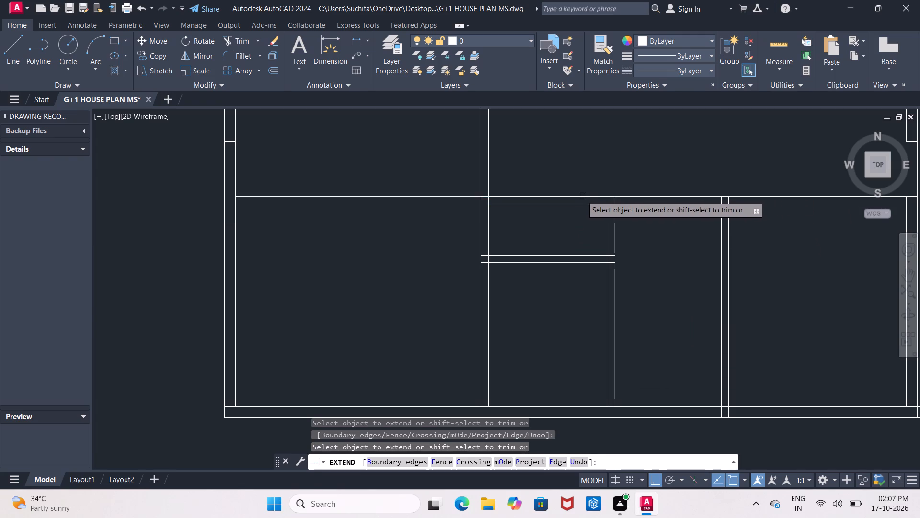
click(569, 207)
key(Escape)
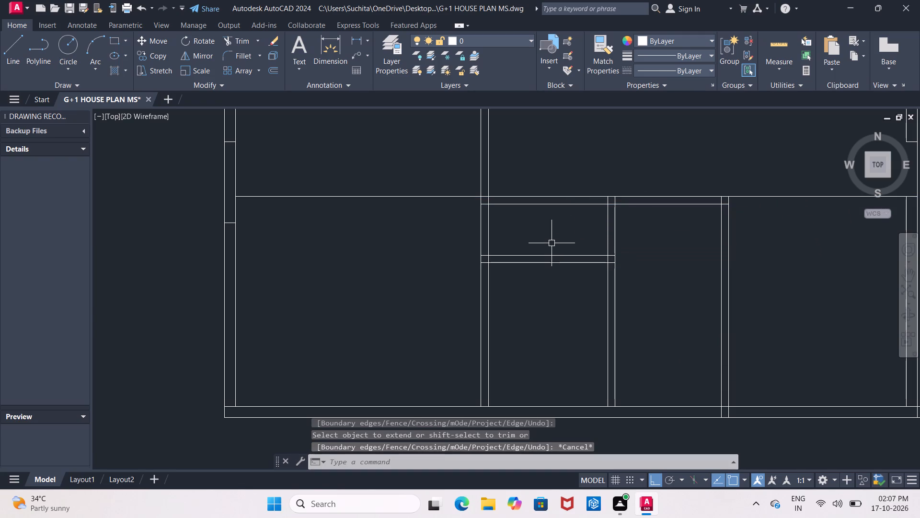
Trim the extended upper wall line where it crosses the lower-left room and runs east of the narrow room.
text(TR)
key(space)
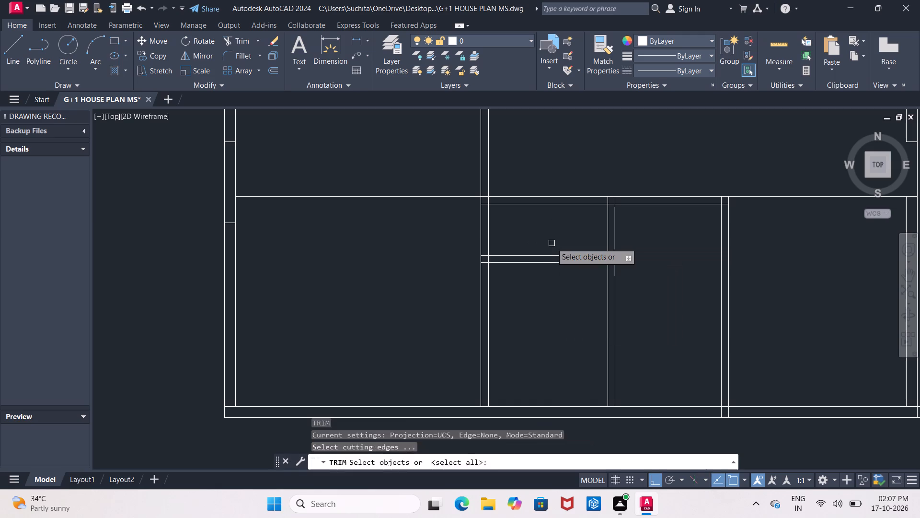
key(space)
click(430, 196)
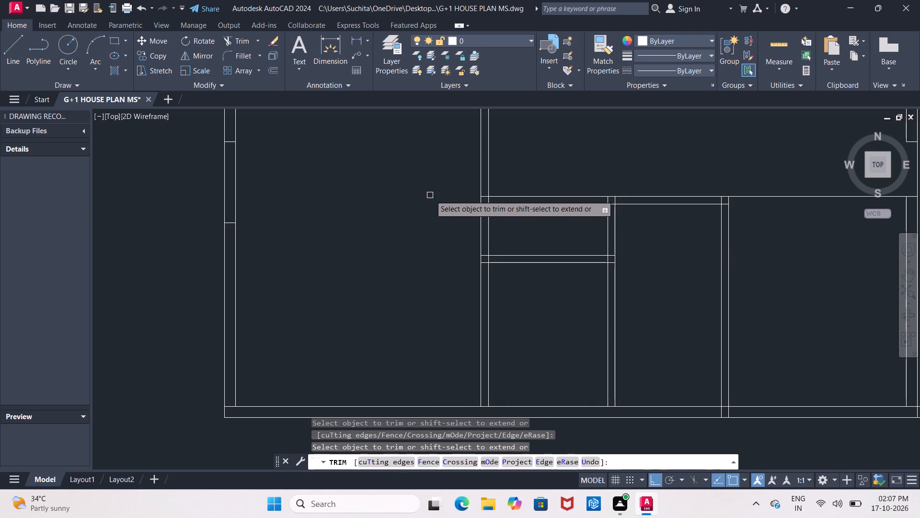
middle_drag(691, 203, 533, 204)
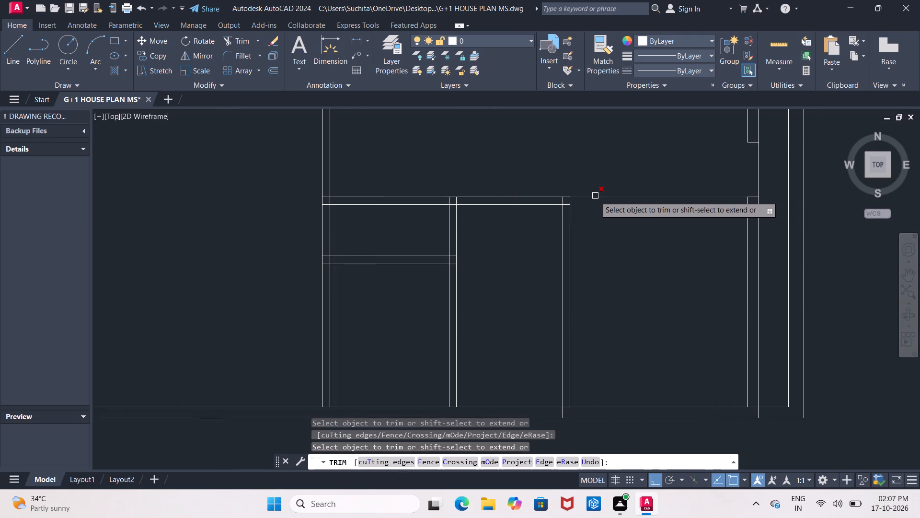
drag(595, 196, 632, 212)
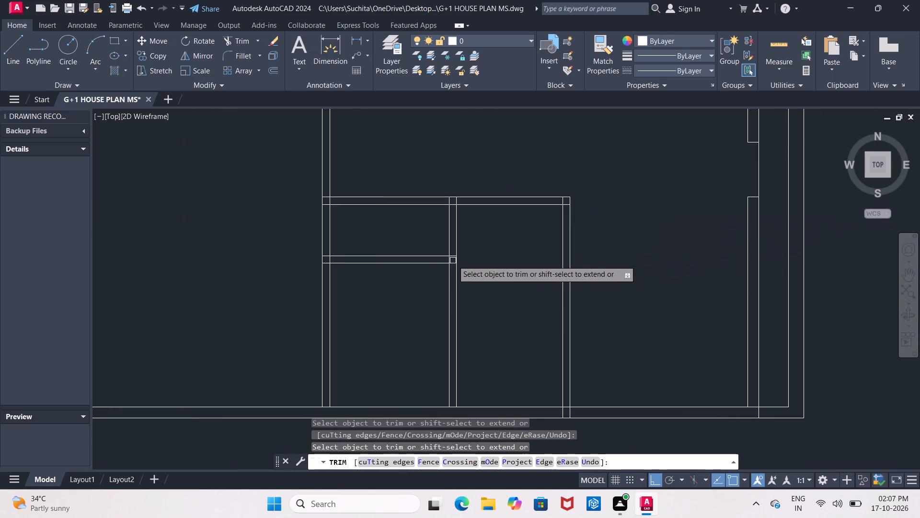
Trim the horizontal partition's two lines between the lower-left room's right wall and the wall dividing the two small rooms.
click(422, 253)
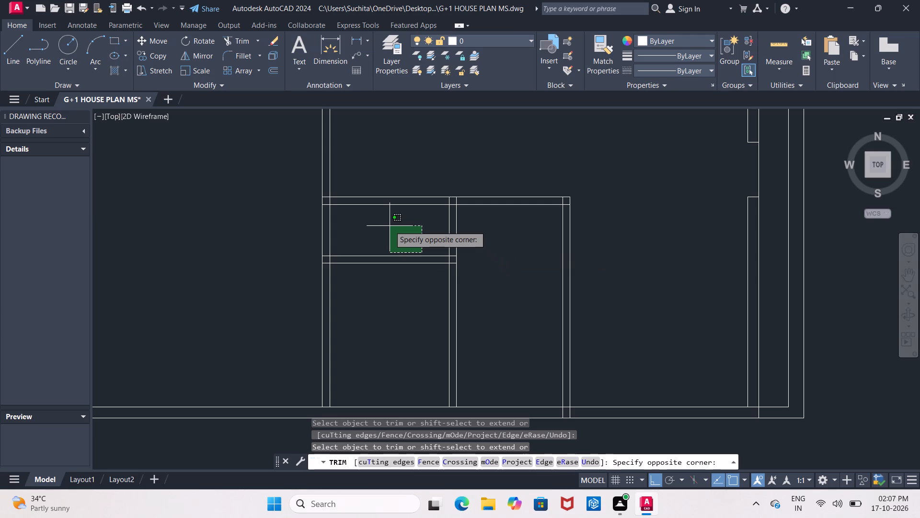
click(393, 305)
scroll(451, 259, up, 1)
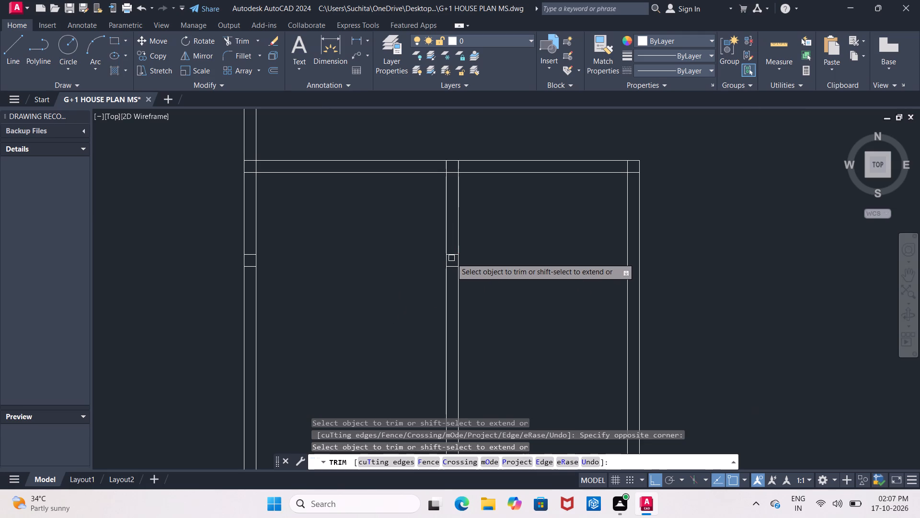
click(451, 258)
key(Escape)
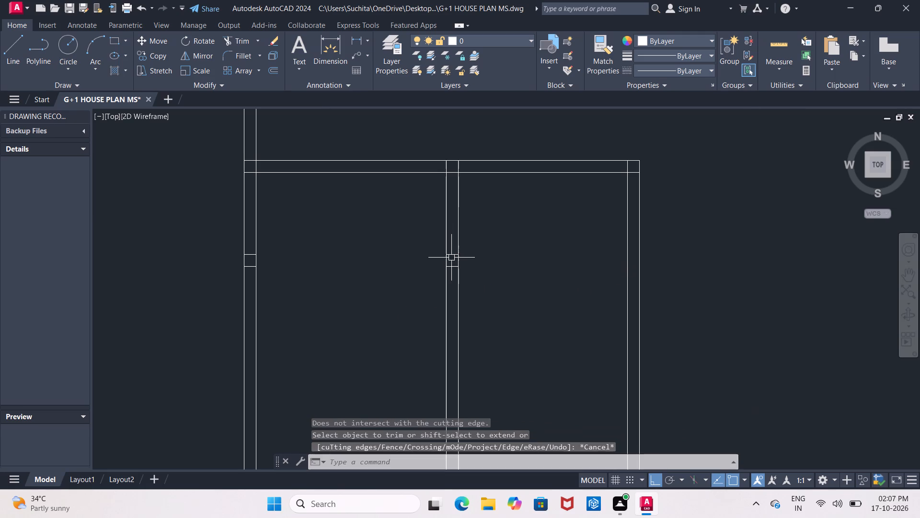
Erase the two short leftover lines inside the wall dividing the two small lower rooms.
click(451, 257)
click(453, 271)
double_click(452, 268)
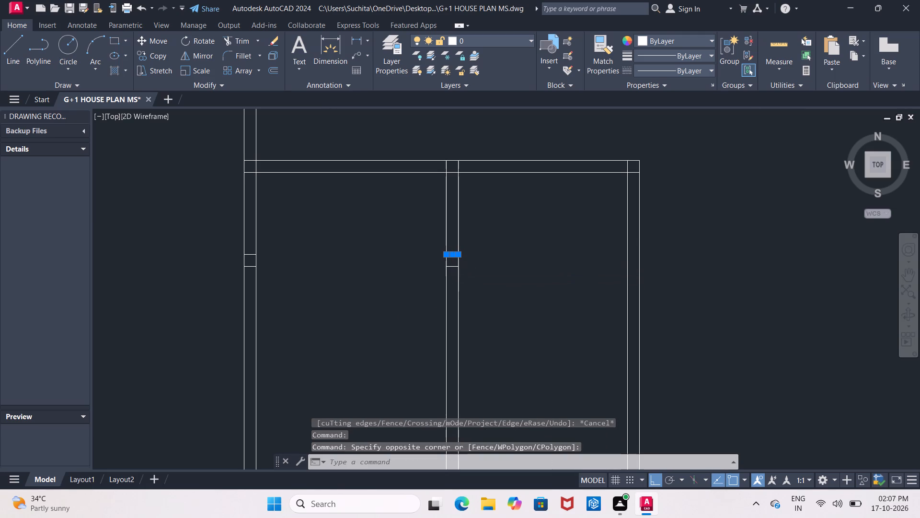
click(452, 266)
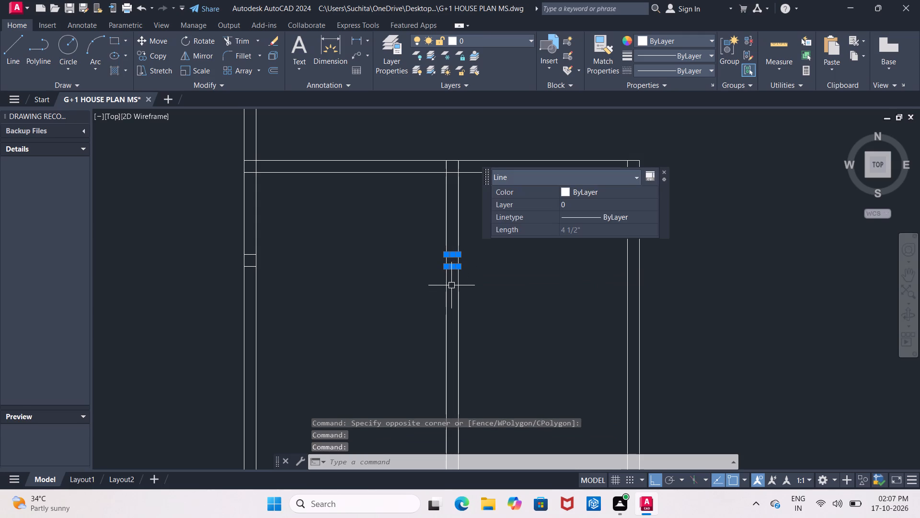
key(Delete)
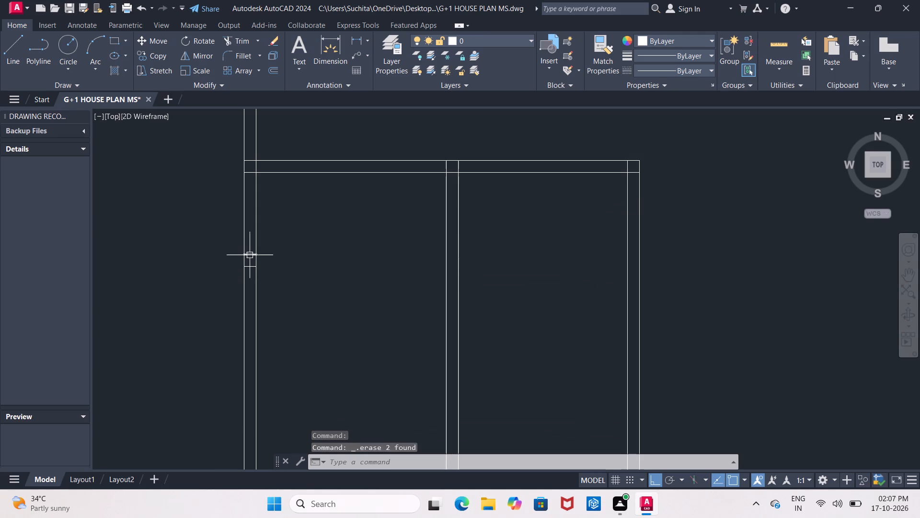
Erase the two short leftover lines inside the lower-left room's right wall, at the removed partition.
click(250, 256)
click(251, 270)
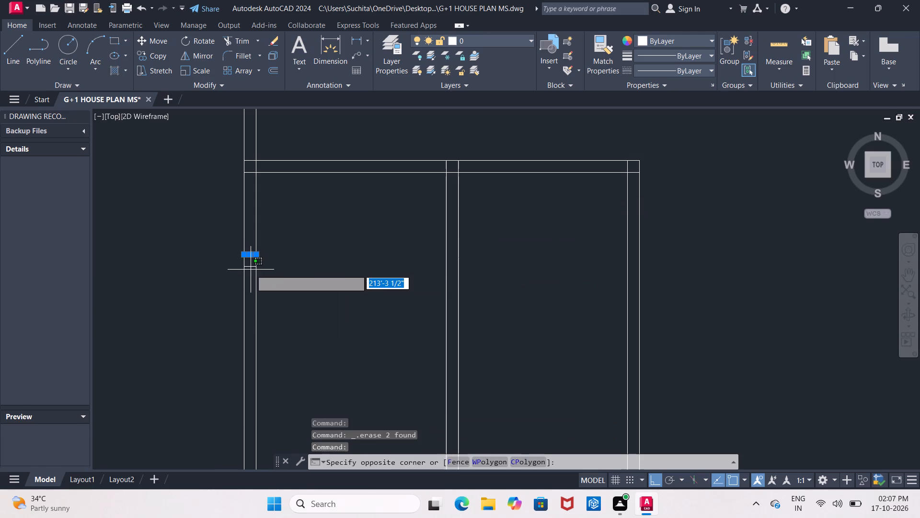
double_click(251, 268)
click(250, 276)
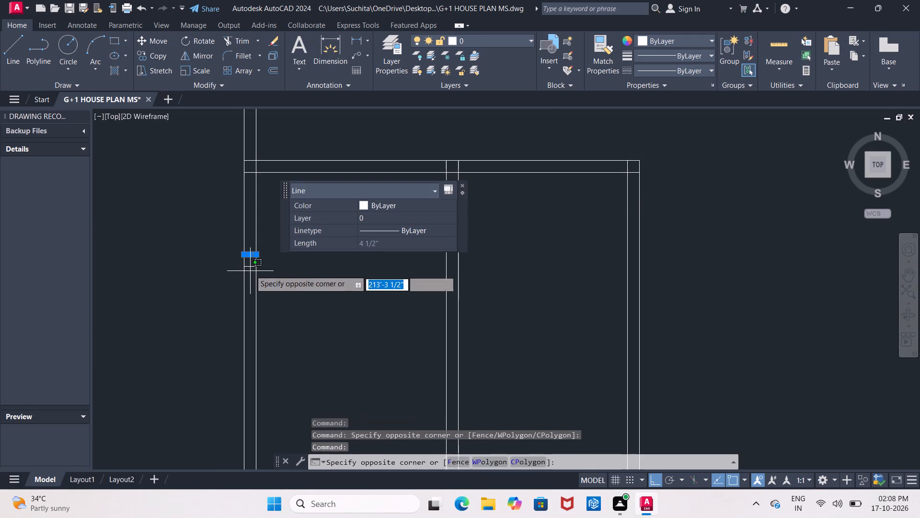
click(250, 267)
click(250, 265)
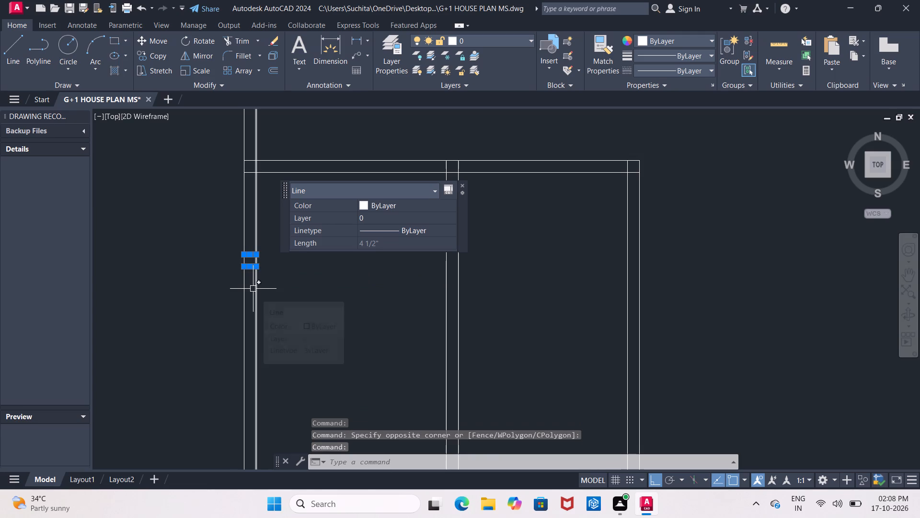
key(Delete)
Measure the clear width of the western small room along the bottom wall using a linear dimension, without placing it.
scroll(251, 293, down, 2)
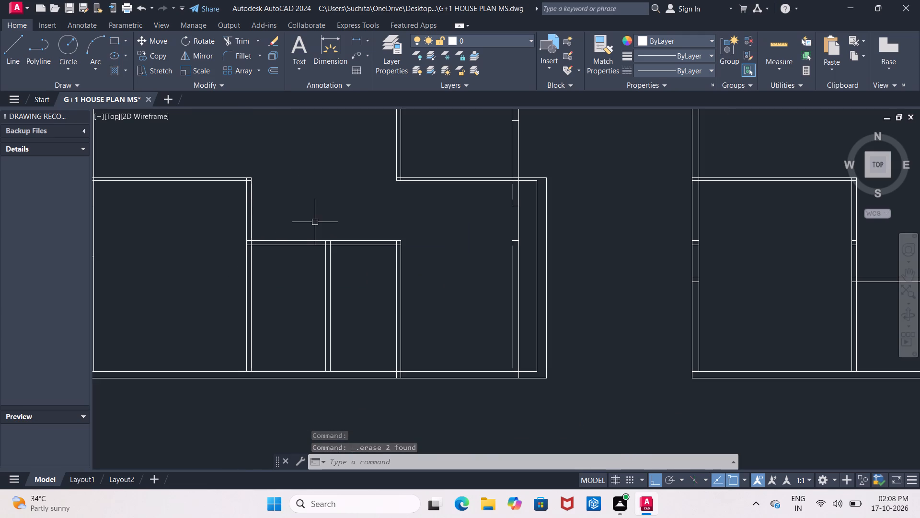
middle_drag(291, 361, 308, 307)
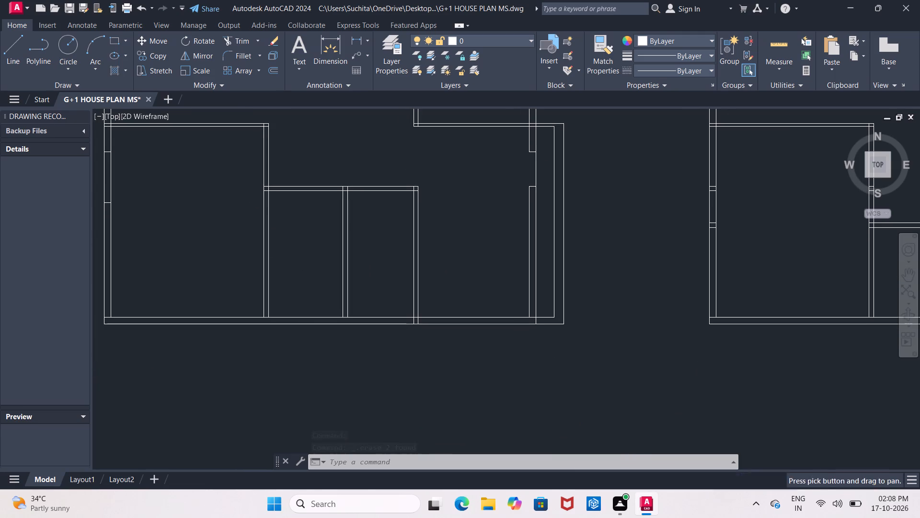
click(356, 39)
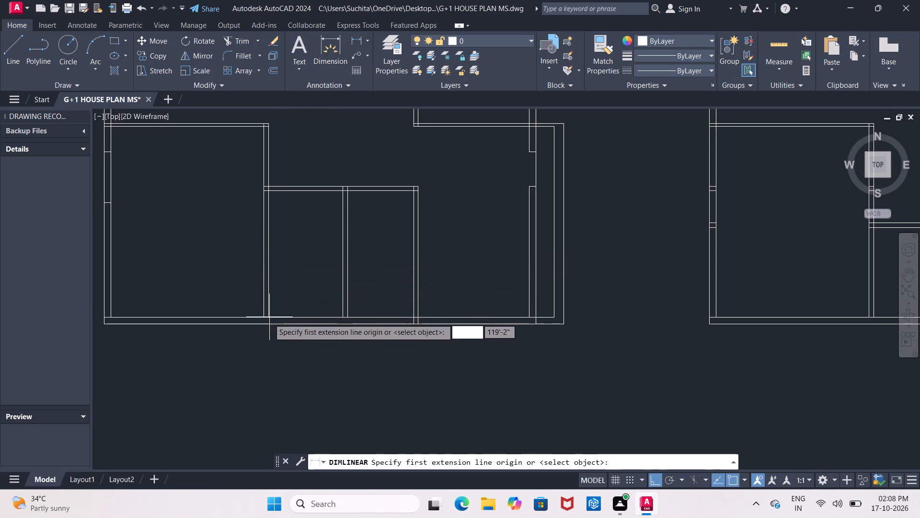
click(269, 318)
click(342, 319)
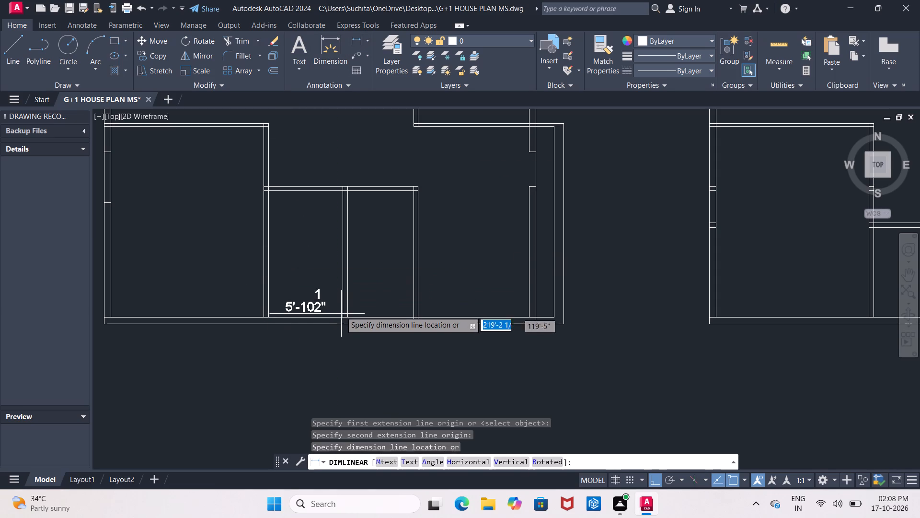
key(Escape)
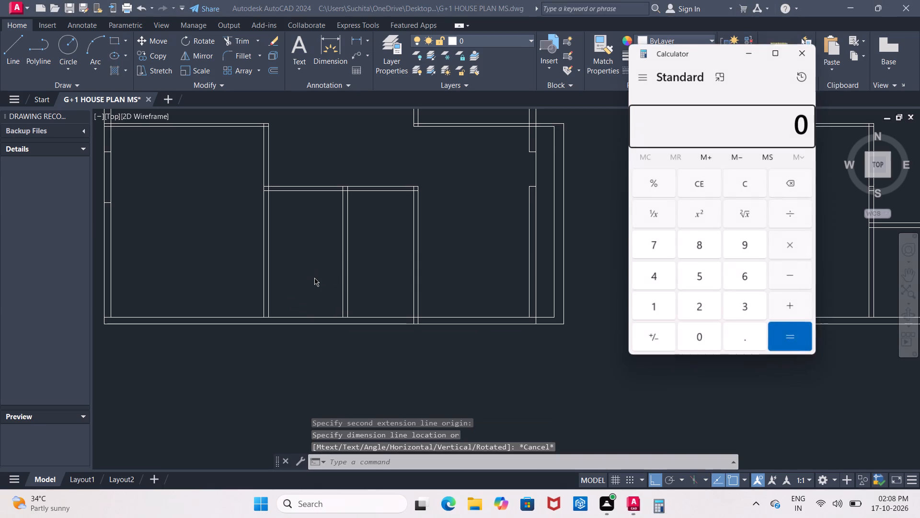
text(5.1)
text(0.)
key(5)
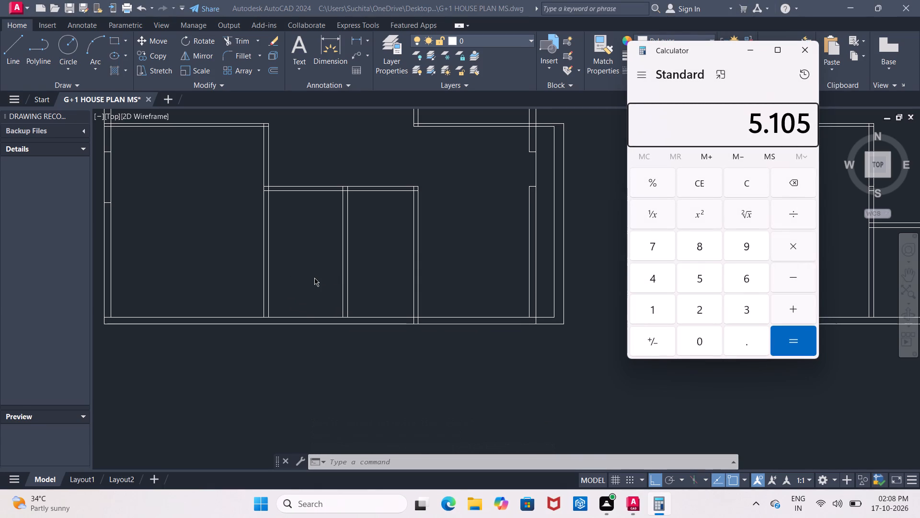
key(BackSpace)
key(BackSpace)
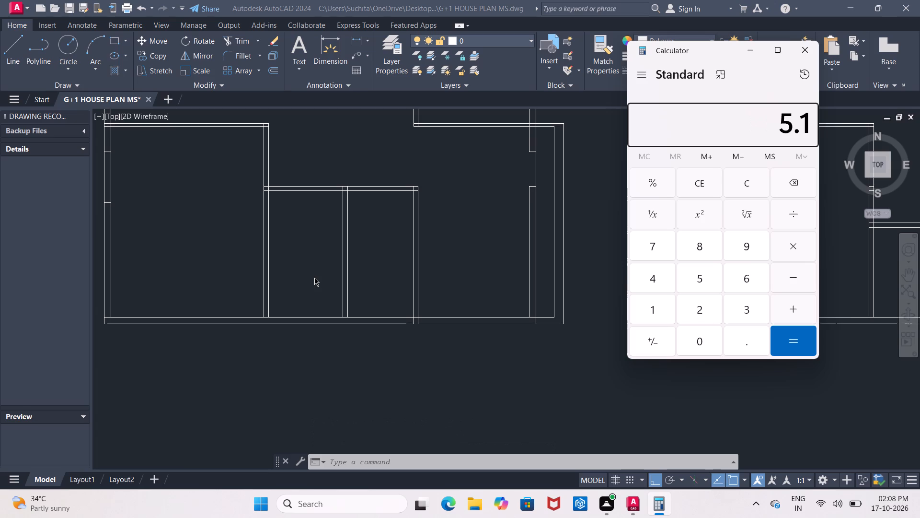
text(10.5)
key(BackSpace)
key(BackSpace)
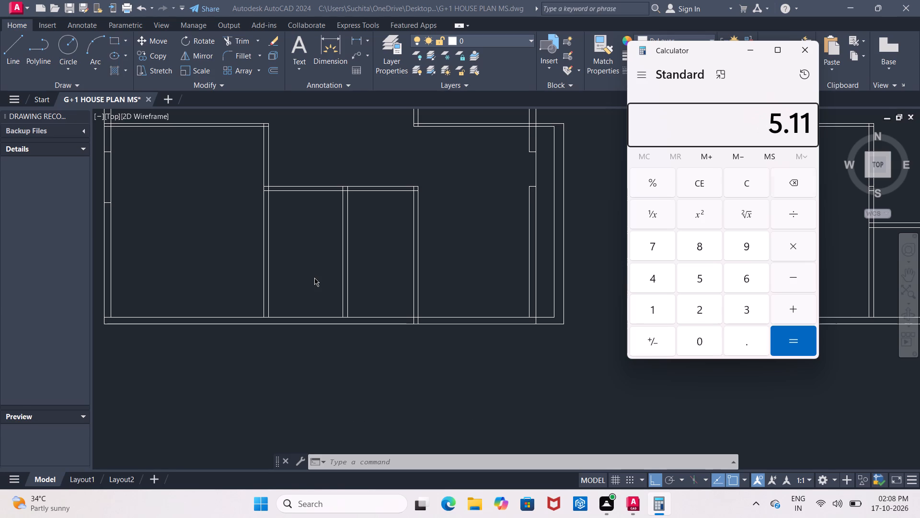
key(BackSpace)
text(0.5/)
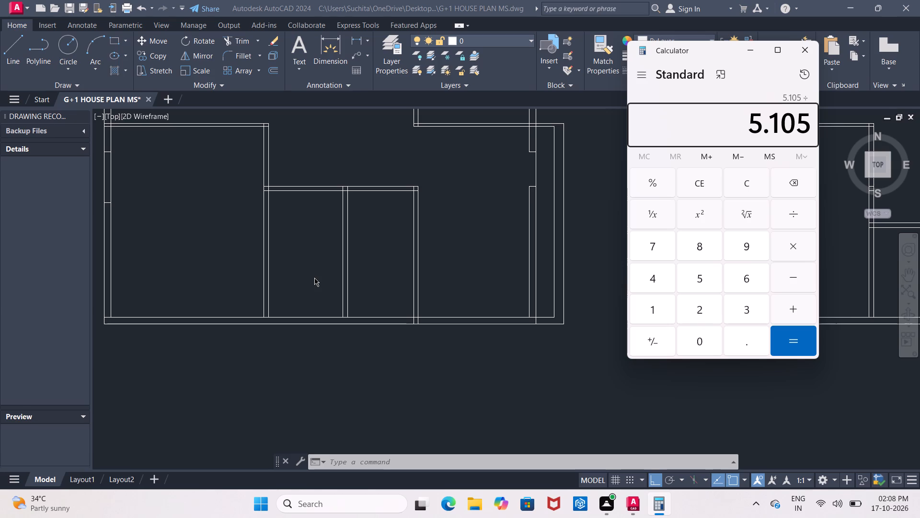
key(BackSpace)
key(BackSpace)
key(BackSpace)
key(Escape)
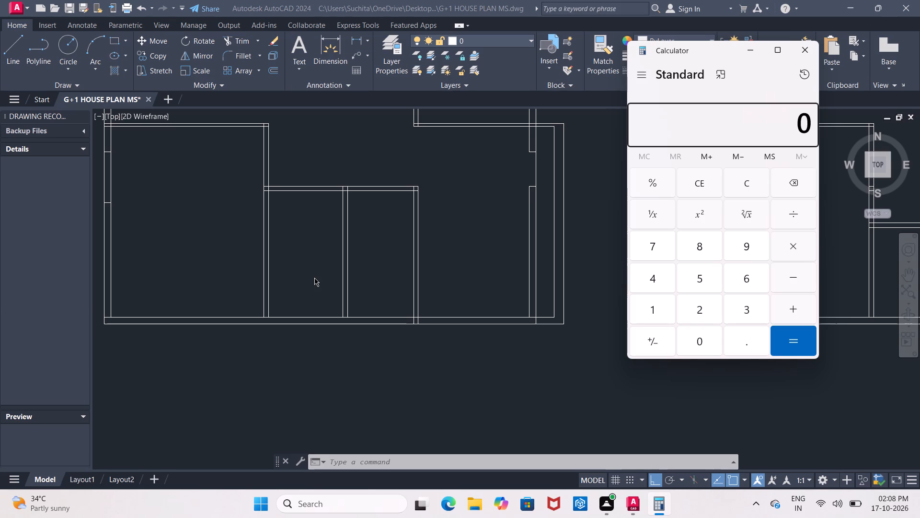
Divide 5.105 by 2 in the Calculator, close it and return to the AutoCAD drawing.
text(5.10.5)
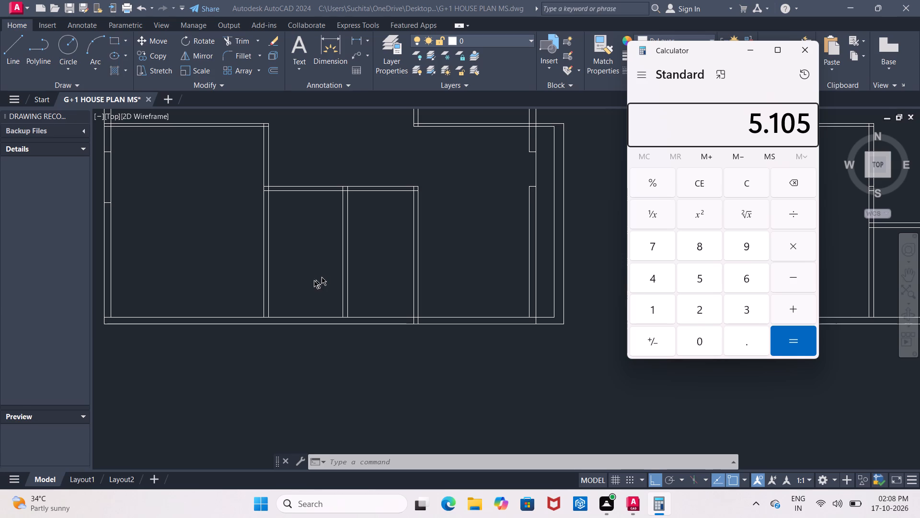
drag(798, 129, 800, 140)
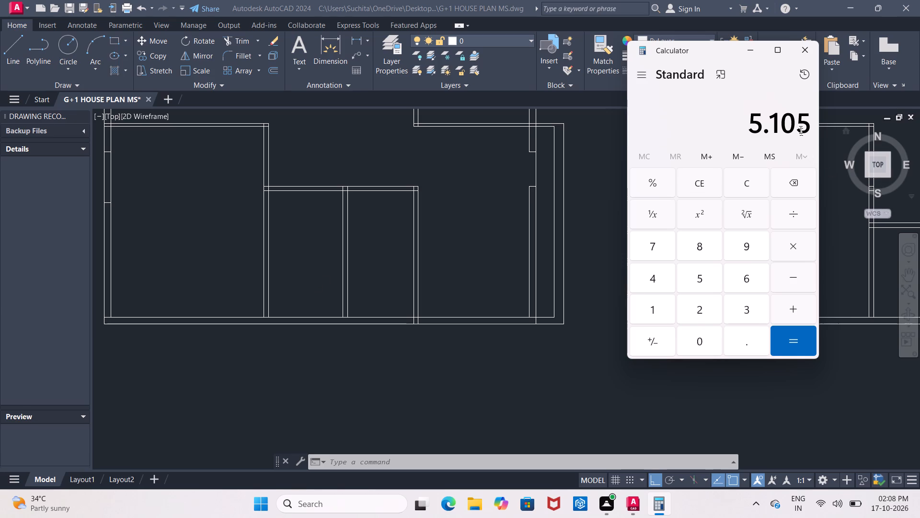
click(801, 130)
click(787, 215)
click(702, 303)
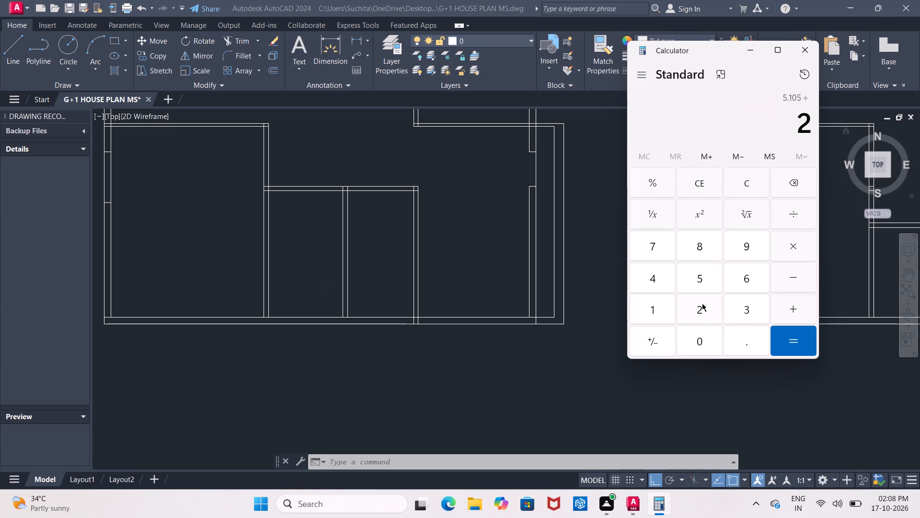
click(805, 348)
click(804, 50)
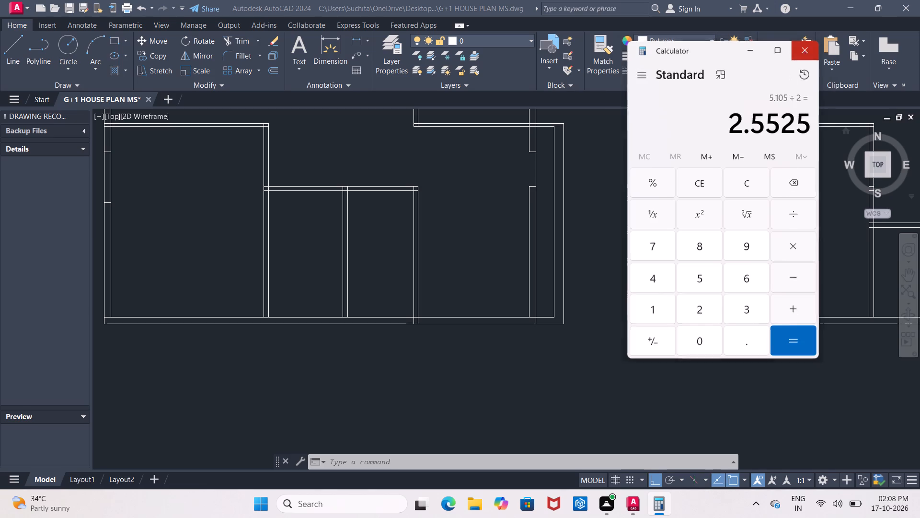
Offset the east line of the lower-left room's right wall 2'5.5" east into the western small room.
key(o)
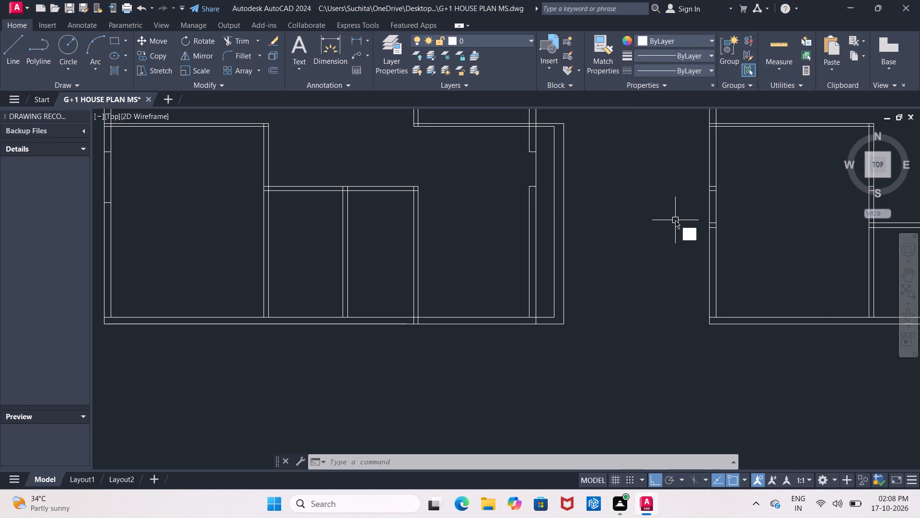
key(Return)
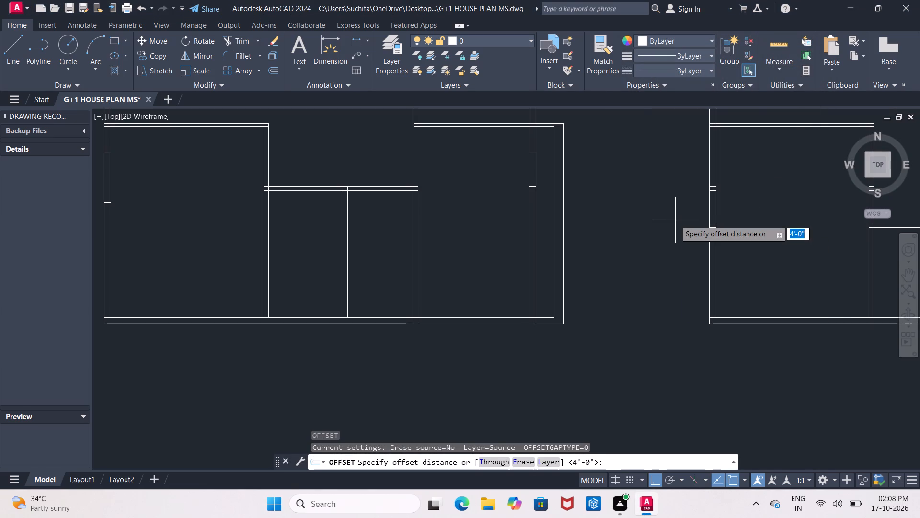
key(2)
key(apostrophe)
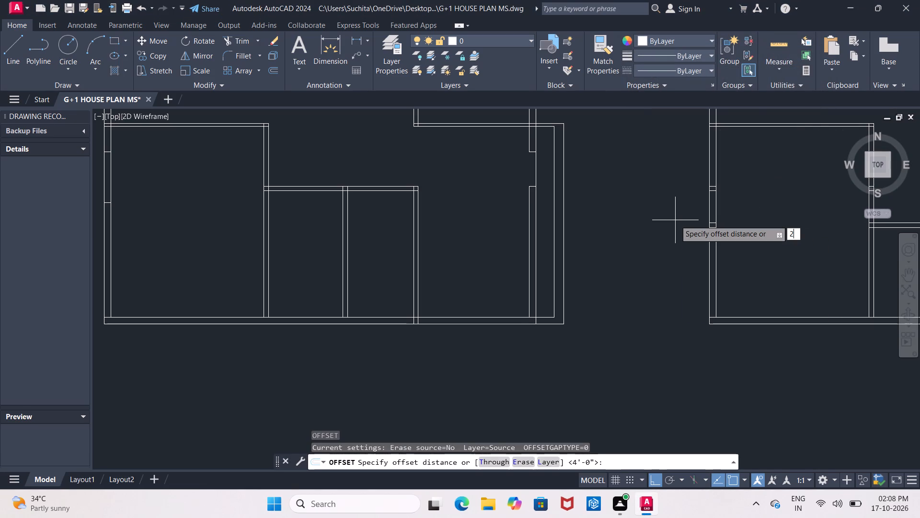
key(5)
text(.5)
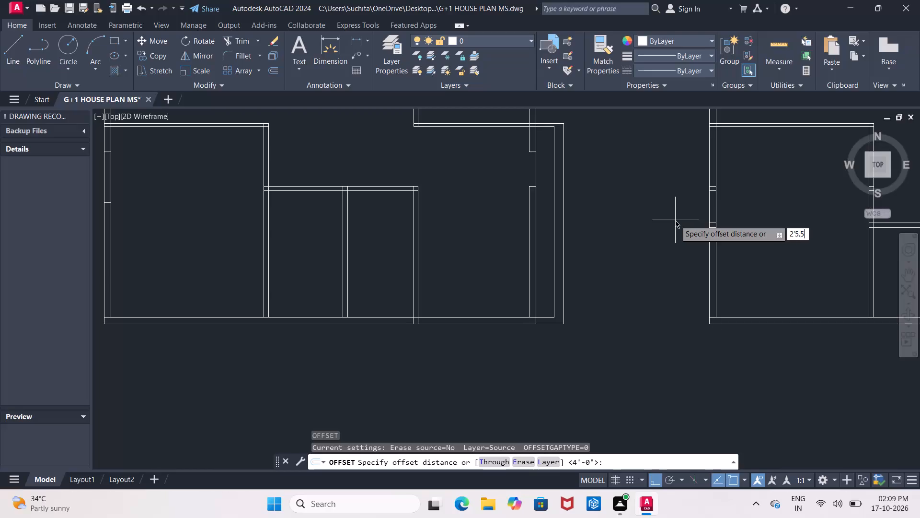
key(shift+quotedbl)
key(Return)
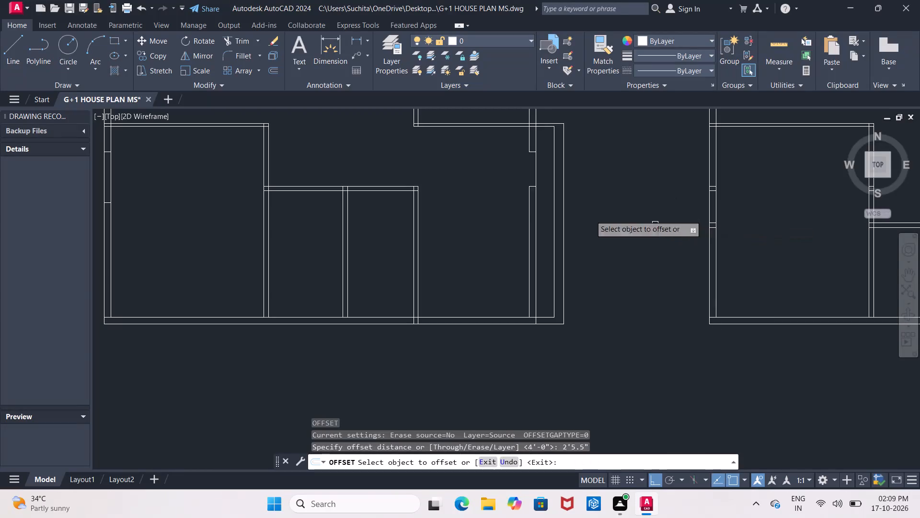
drag(269, 237, 276, 242)
click(302, 245)
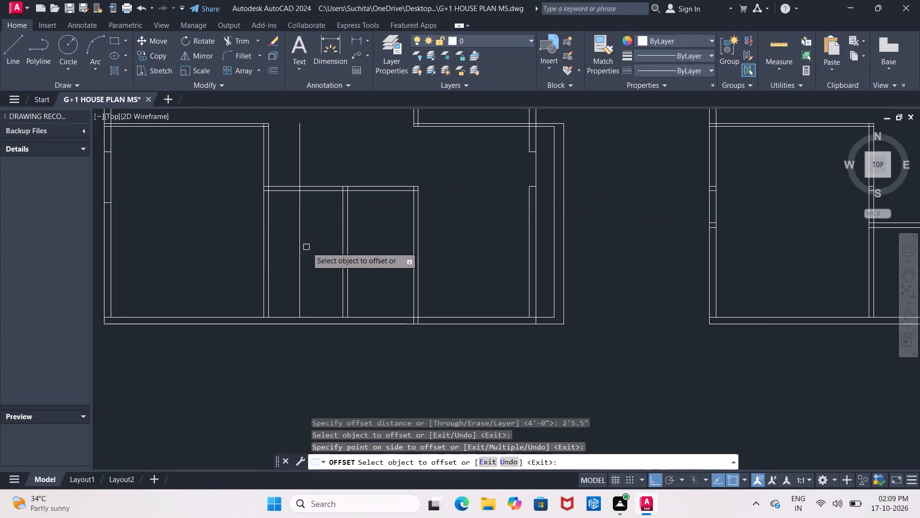
scroll(296, 237, up, 1)
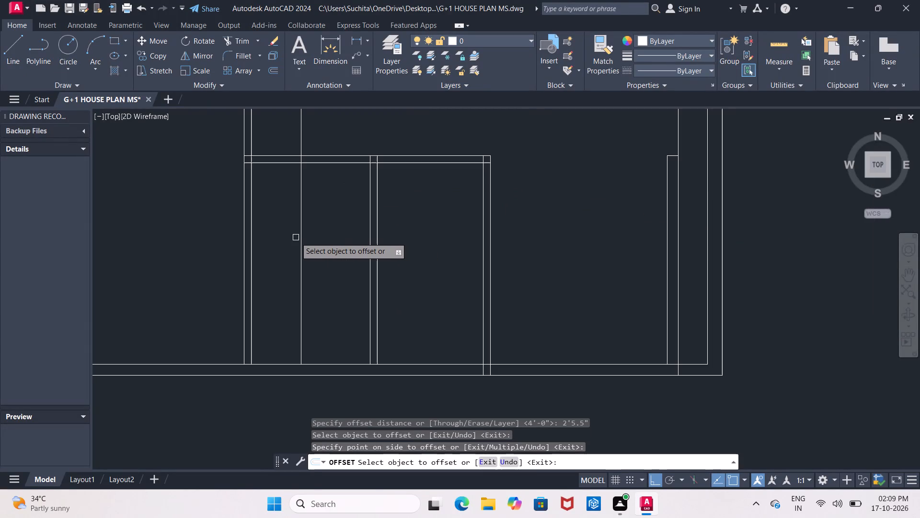
key(Escape)
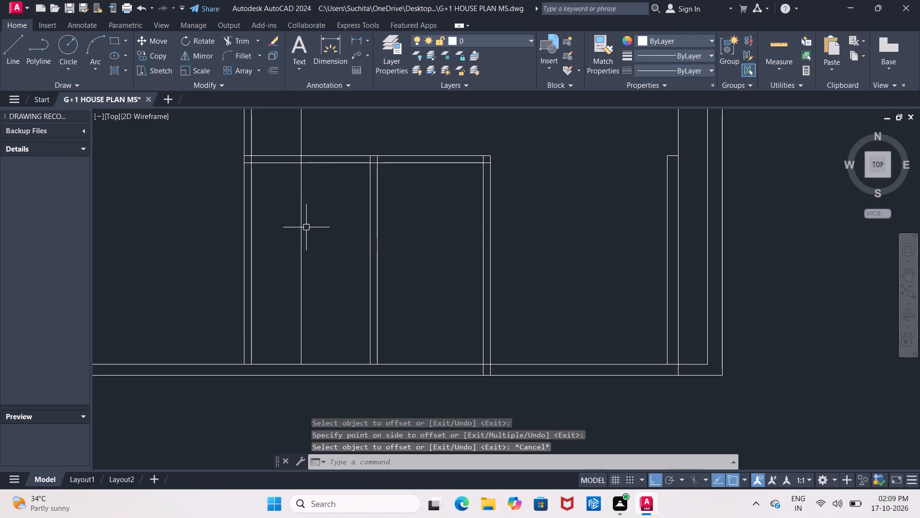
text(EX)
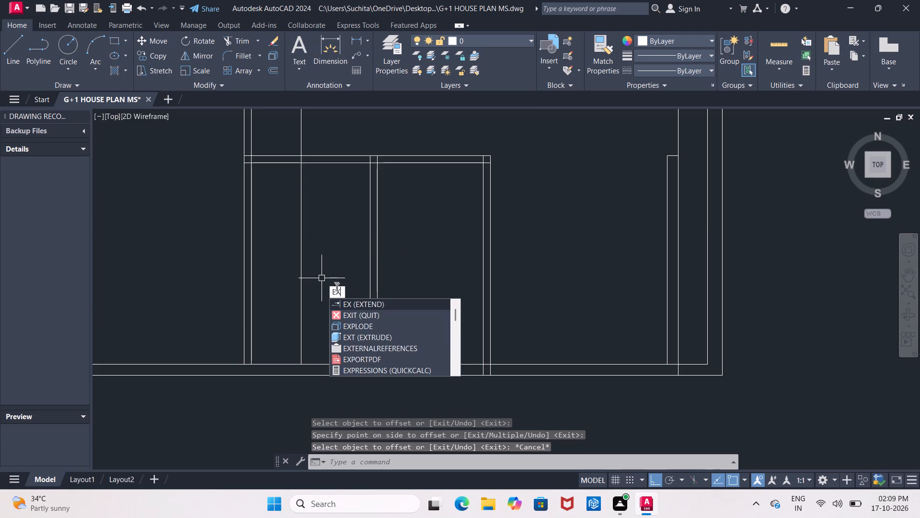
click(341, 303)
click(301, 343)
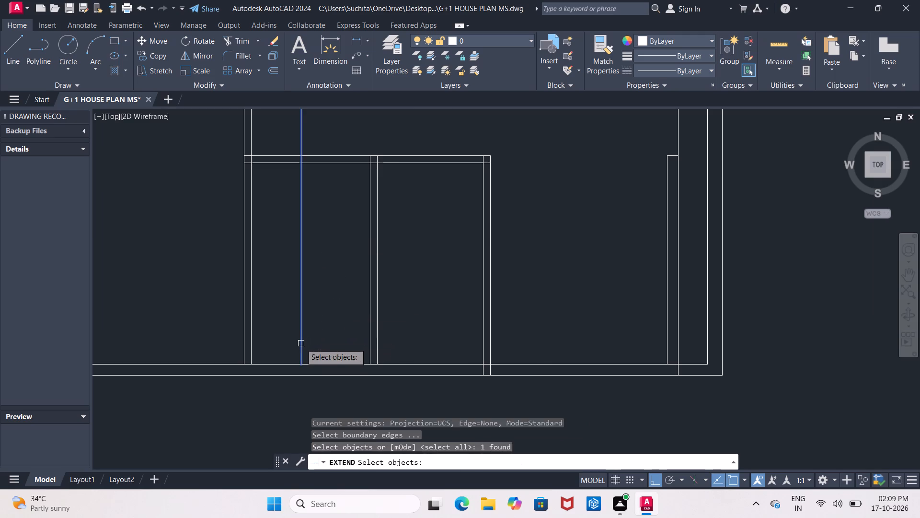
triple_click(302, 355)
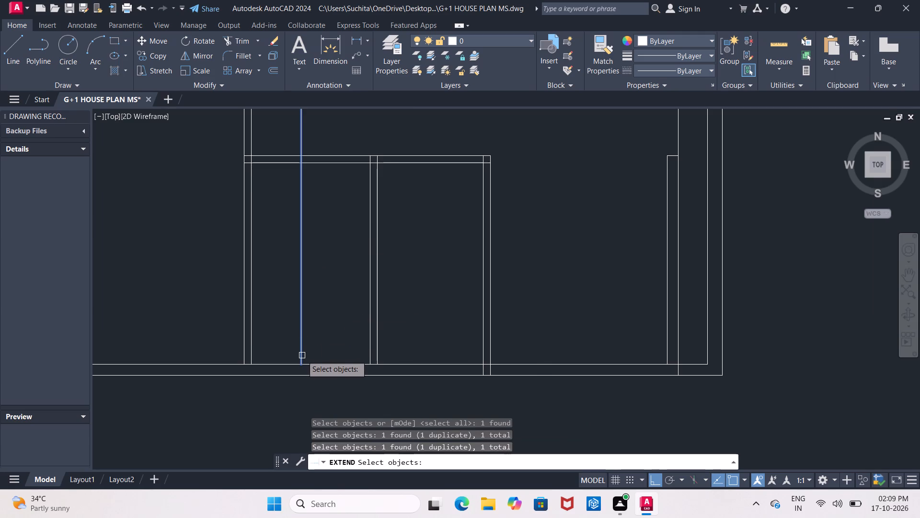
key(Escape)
Stretch the lower end of the offset line in the western small room down past the bottom wall's outer line.
scroll(307, 348, down, 2)
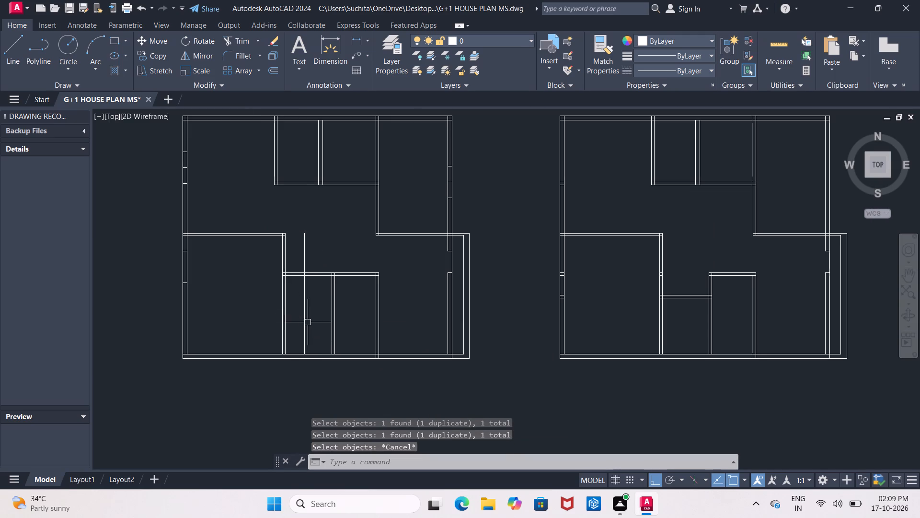
click(306, 326)
scroll(306, 327, up, 2)
middle_drag(301, 325, 312, 208)
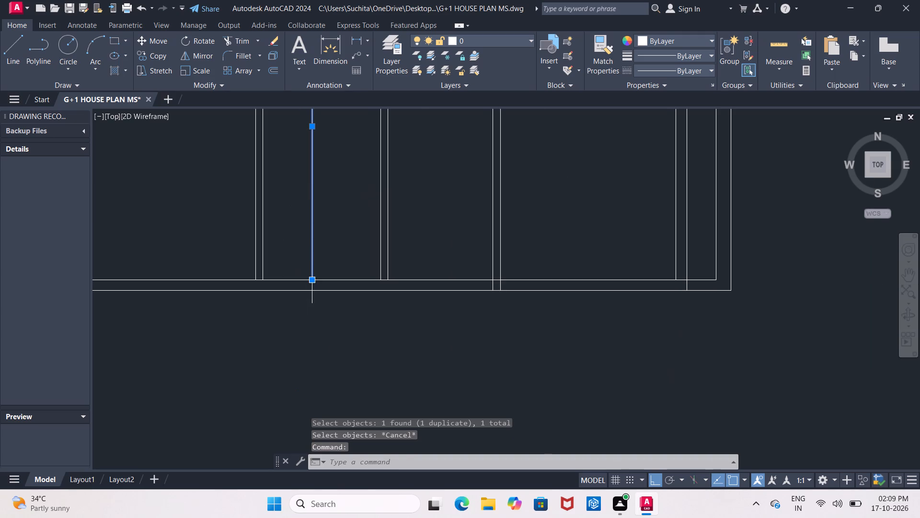
drag(312, 281, 315, 296)
click(314, 312)
key(Escape)
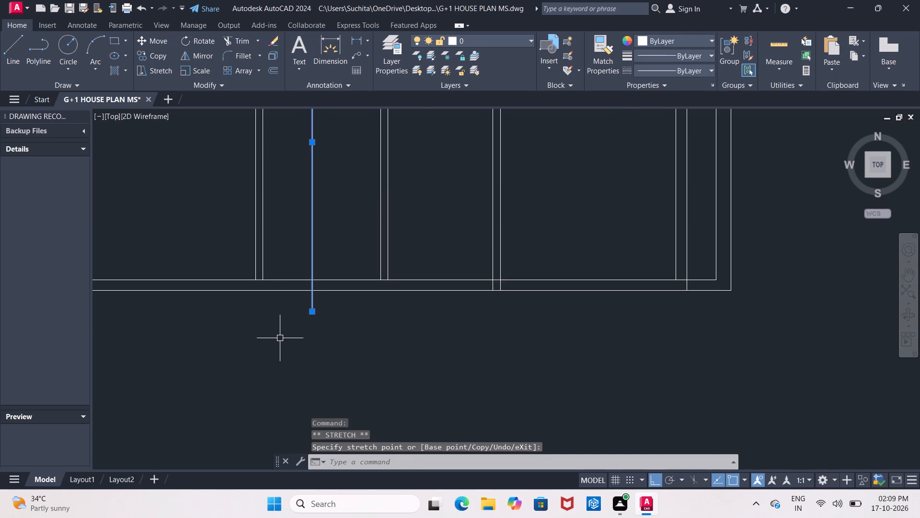
Trim the stretched line below and above the bottom wall, keeping only the short piece between the wall's two lines.
text(TR)
key(space)
key(space)
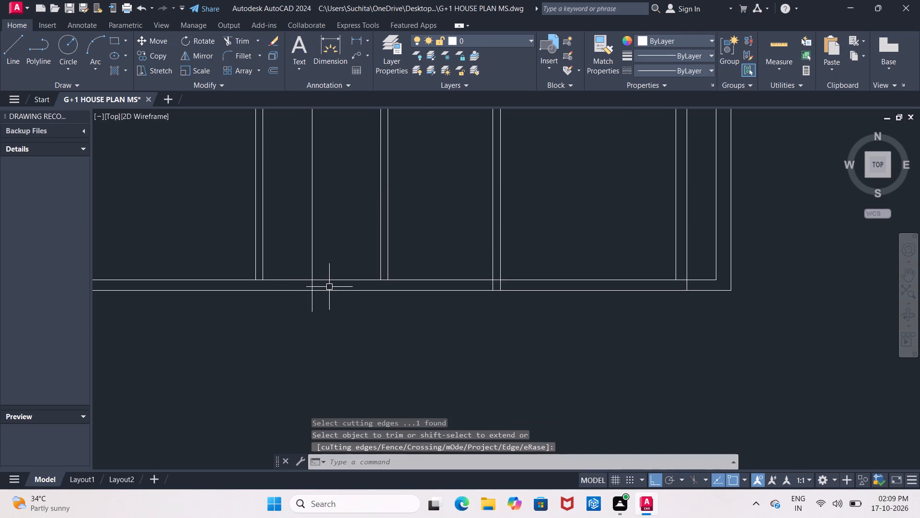
key(t)
key(r)
key(space)
key(space)
click(314, 301)
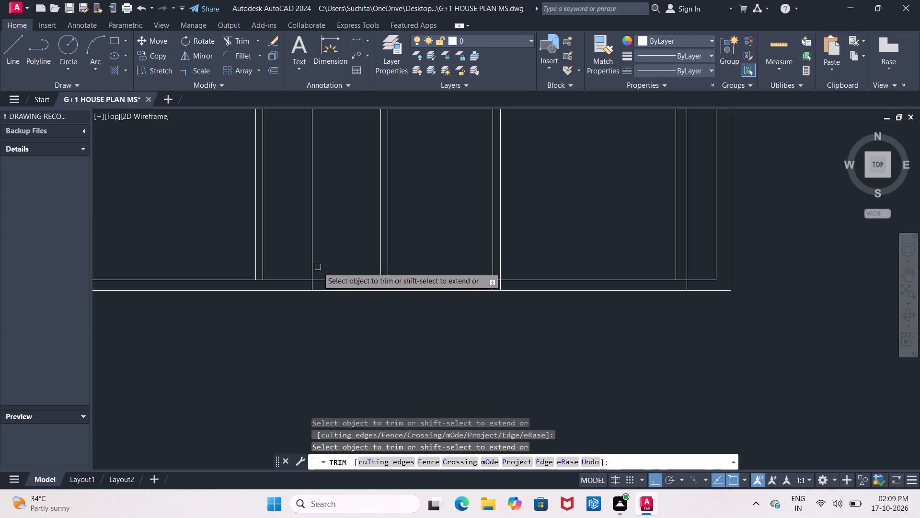
click(314, 267)
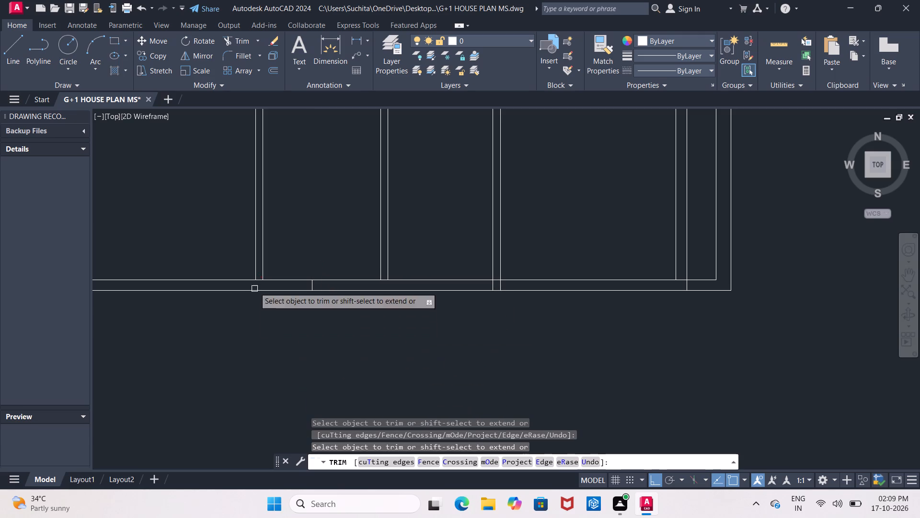
scroll(312, 280, up, 1)
scroll(320, 319, up, 1)
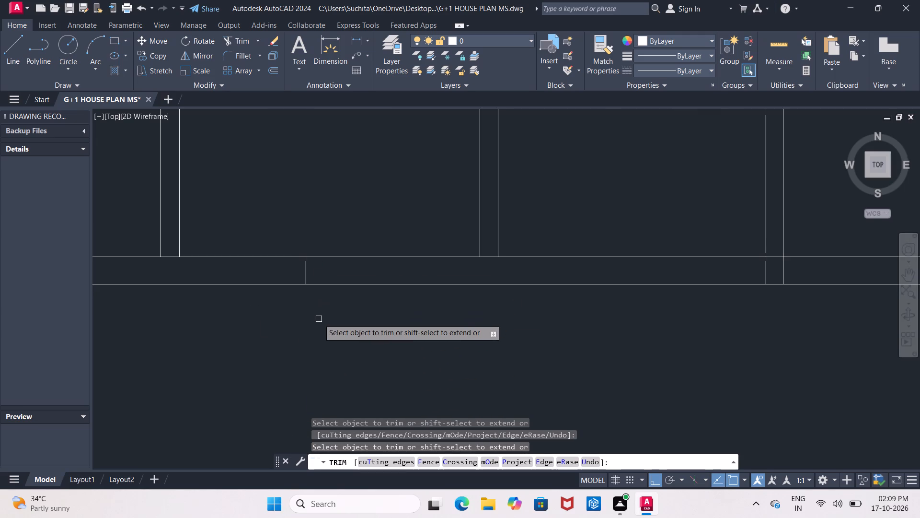
key(Return)
key(Escape)
With a 1'5" Offset distance set, offset the short line inside the western small room's bottom wall 1' east.
key(o)
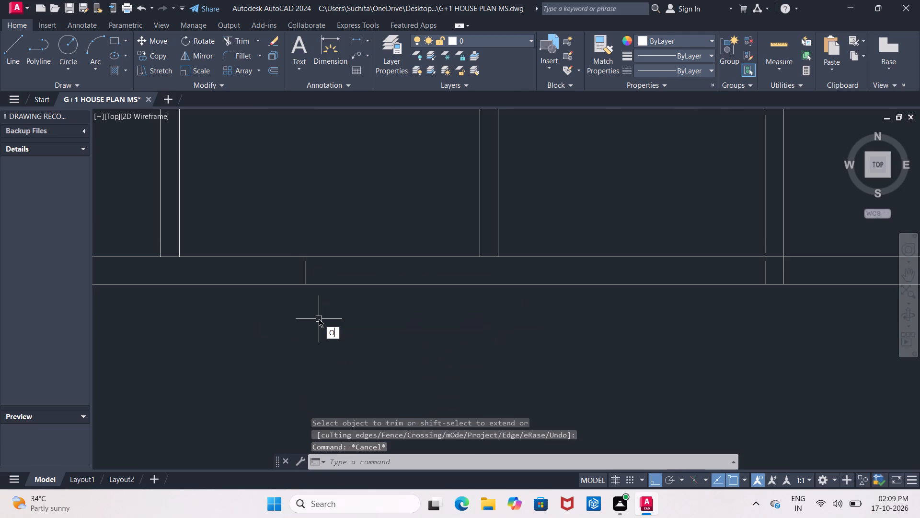
key(Return)
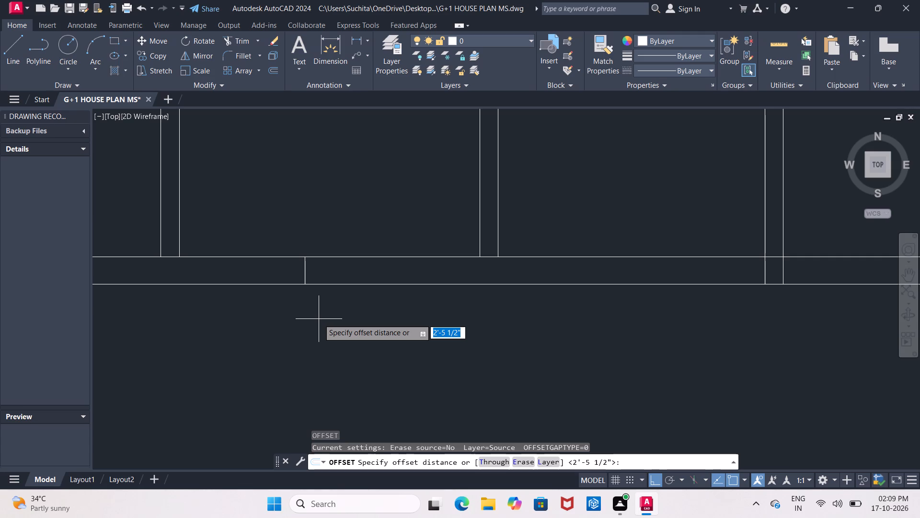
key(1)
key(apostrophe)
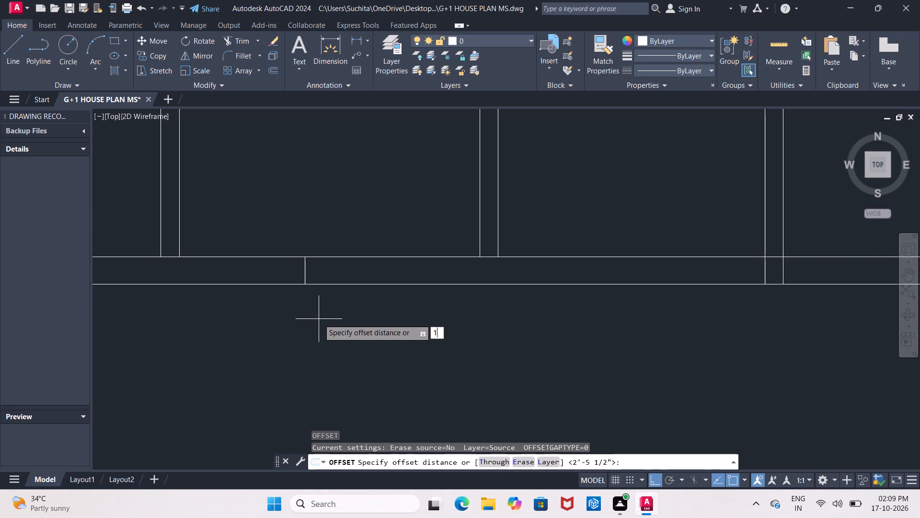
text(5")
key(Return)
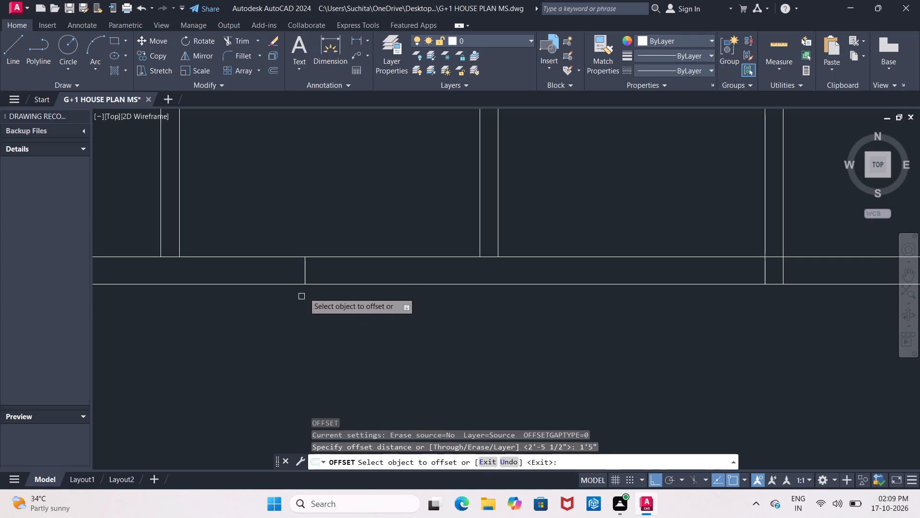
click(306, 274)
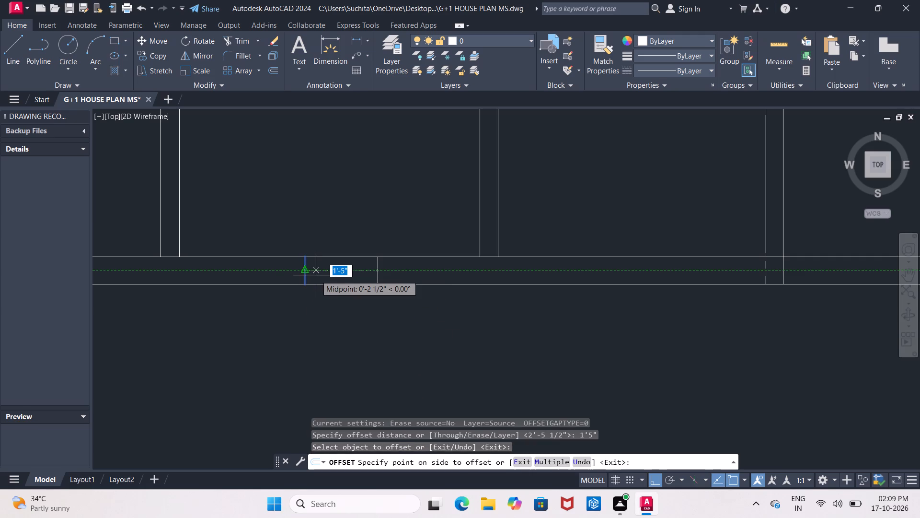
key(BackSpace)
text(1')
key(Return)
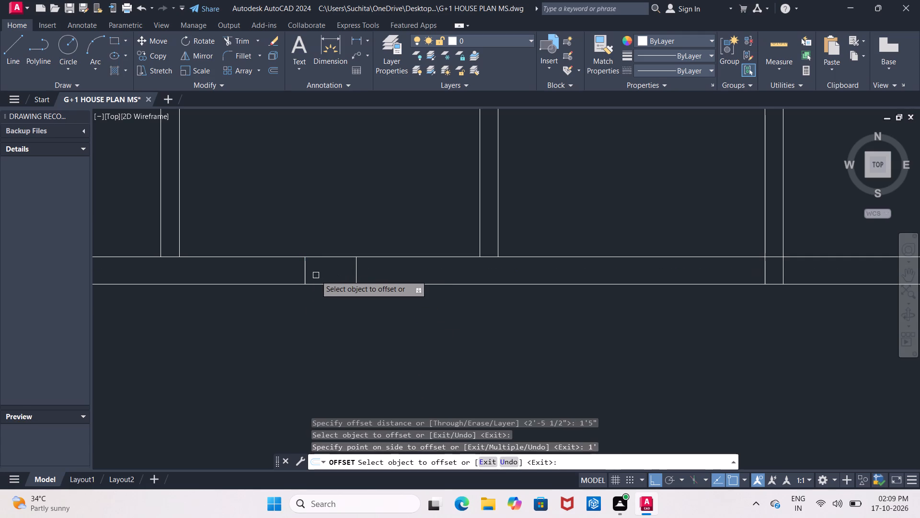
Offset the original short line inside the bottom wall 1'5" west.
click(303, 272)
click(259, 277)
Offset the original short line inside the bottom wall 1' west.
scroll(241, 277, down, 1)
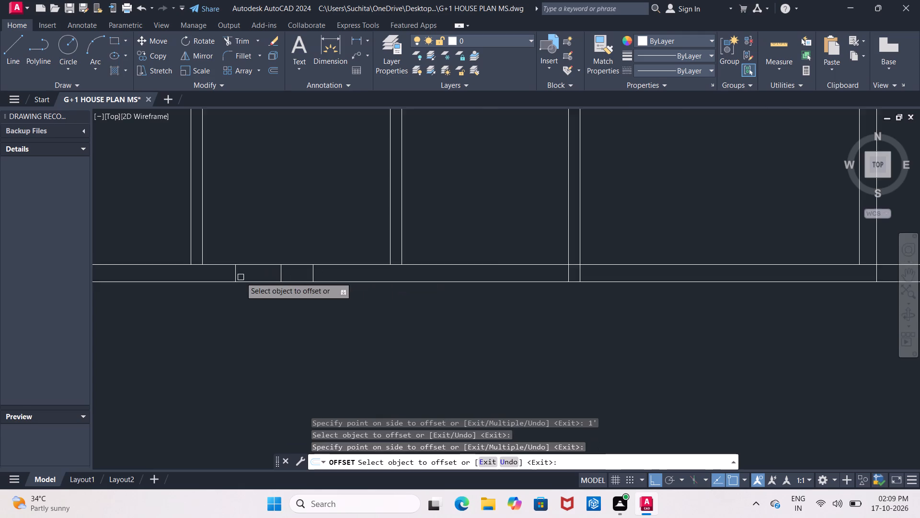
scroll(241, 277, down, 2)
scroll(241, 295, up, 1)
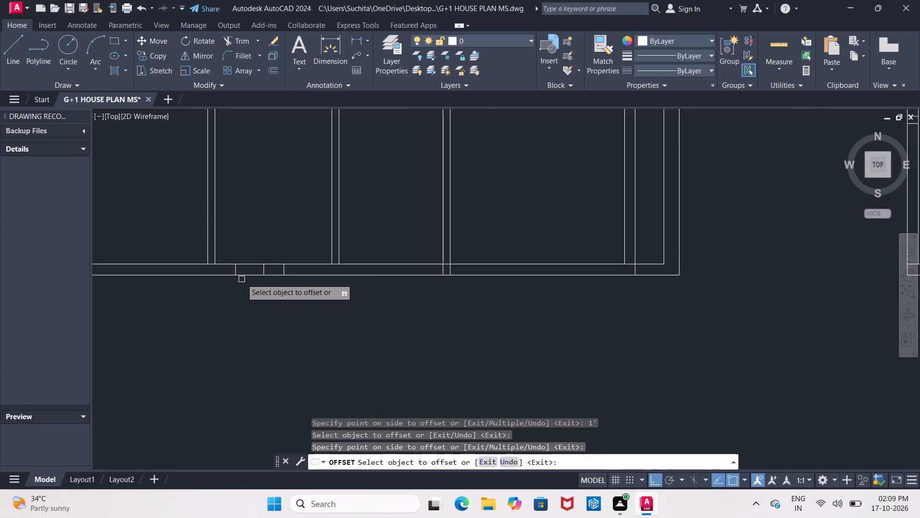
scroll(241, 278, up, 2)
click(294, 262)
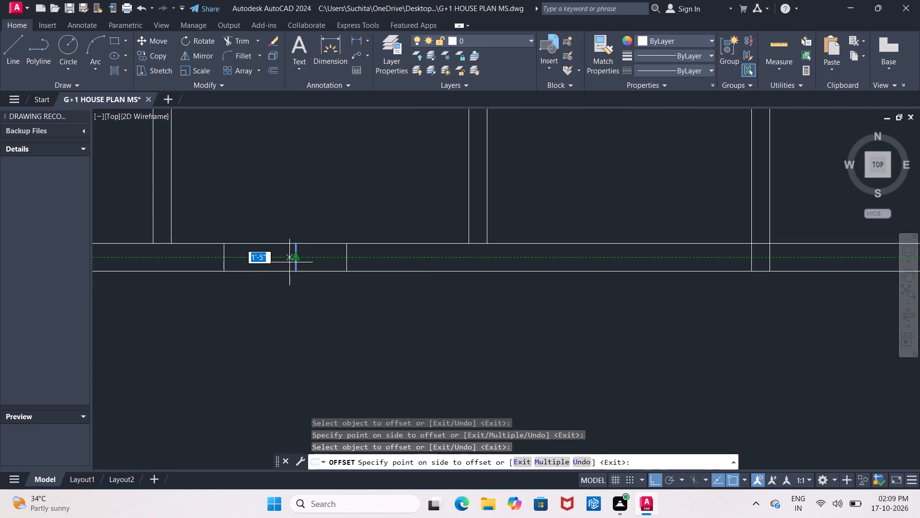
text(1')
key(Return)
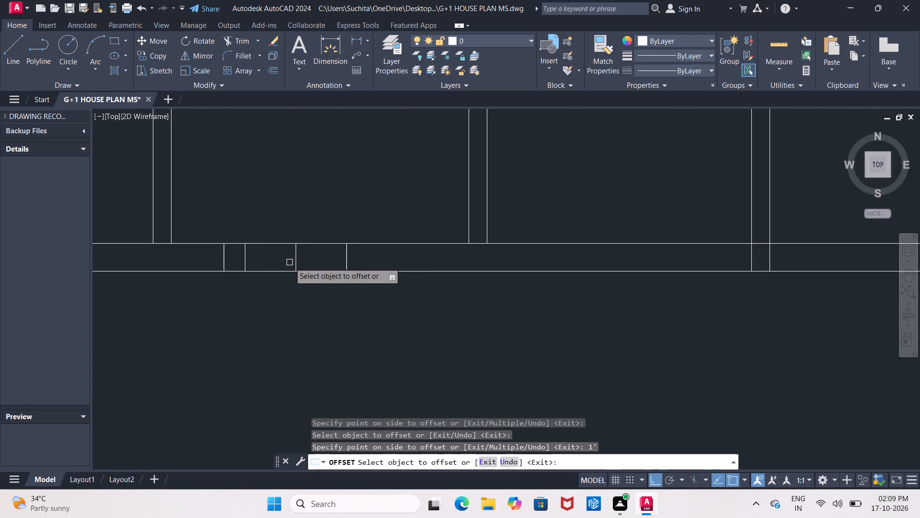
key(Escape)
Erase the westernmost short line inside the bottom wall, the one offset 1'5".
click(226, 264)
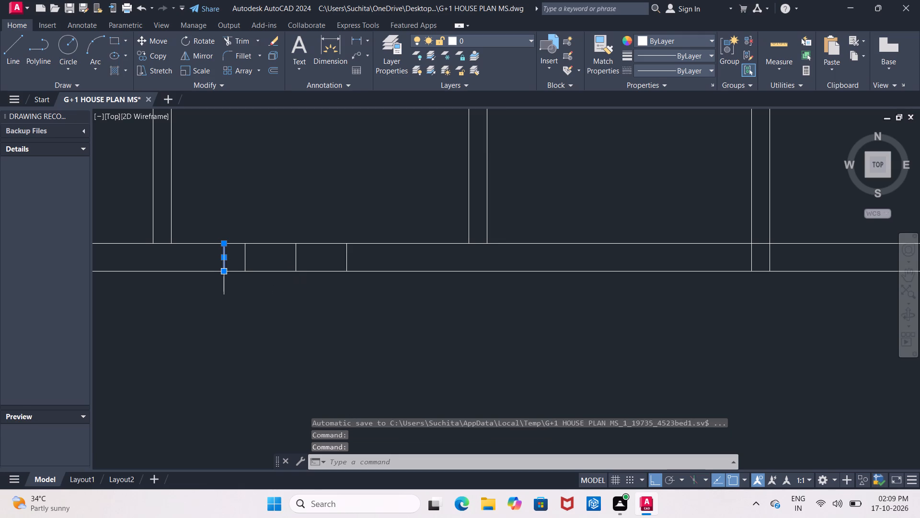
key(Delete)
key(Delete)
Move the three short lines a little east along the bottom wall below the western small room, with Ortho off.
scroll(194, 322, down, 2)
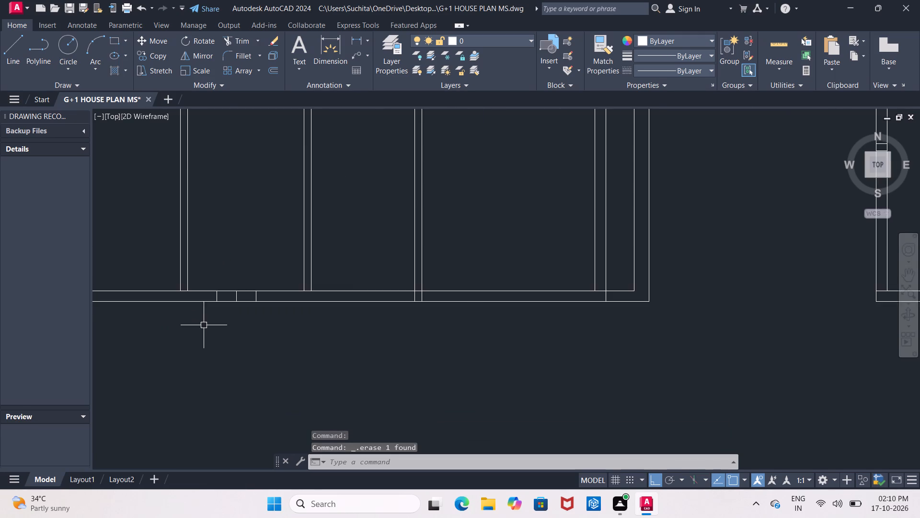
scroll(204, 326, down, 2)
scroll(180, 349, up, 1)
scroll(224, 284, up, 1)
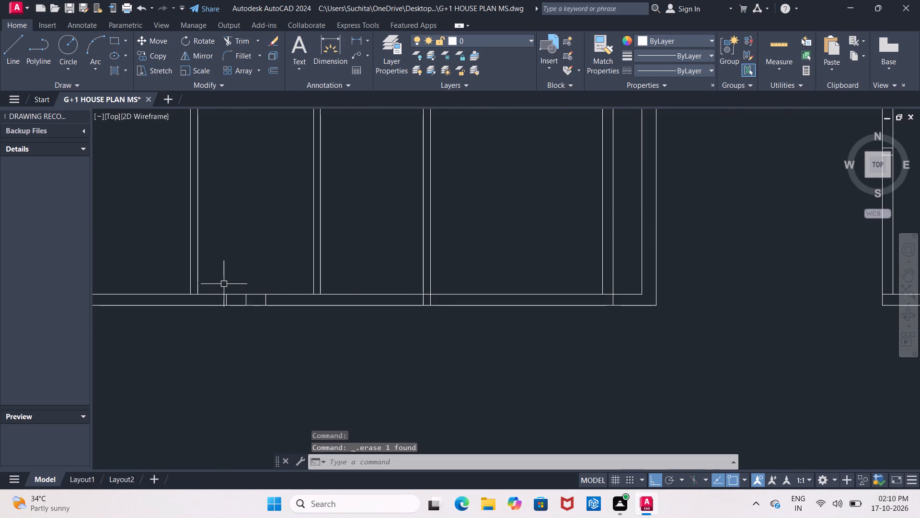
click(221, 284)
click(268, 355)
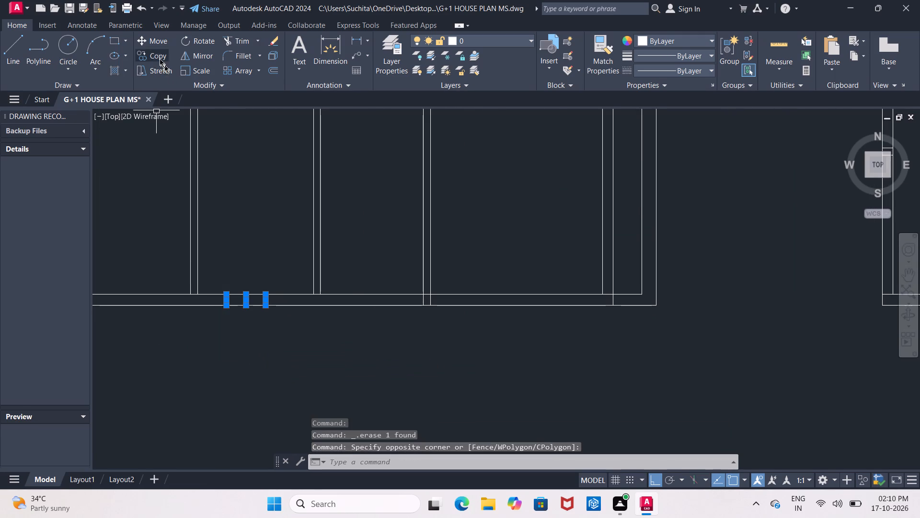
click(151, 43)
scroll(241, 286, down, 1)
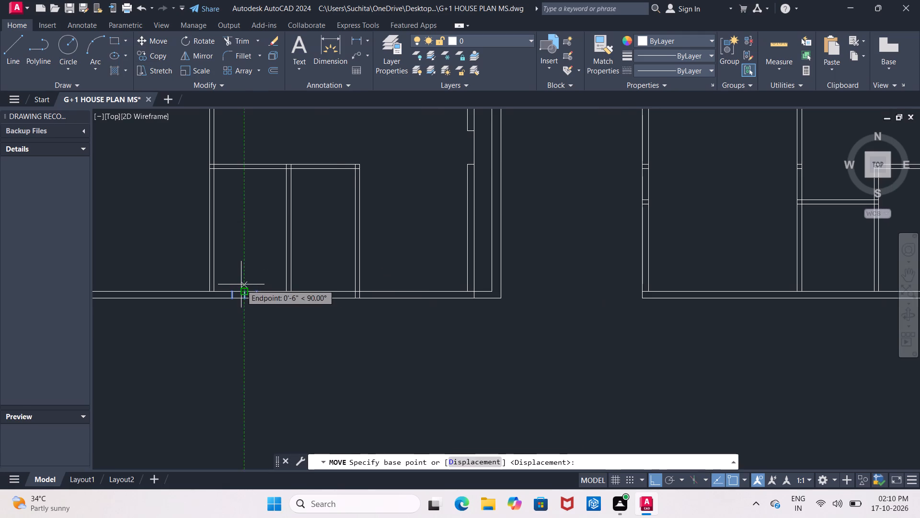
scroll(246, 293, up, 2)
click(239, 303)
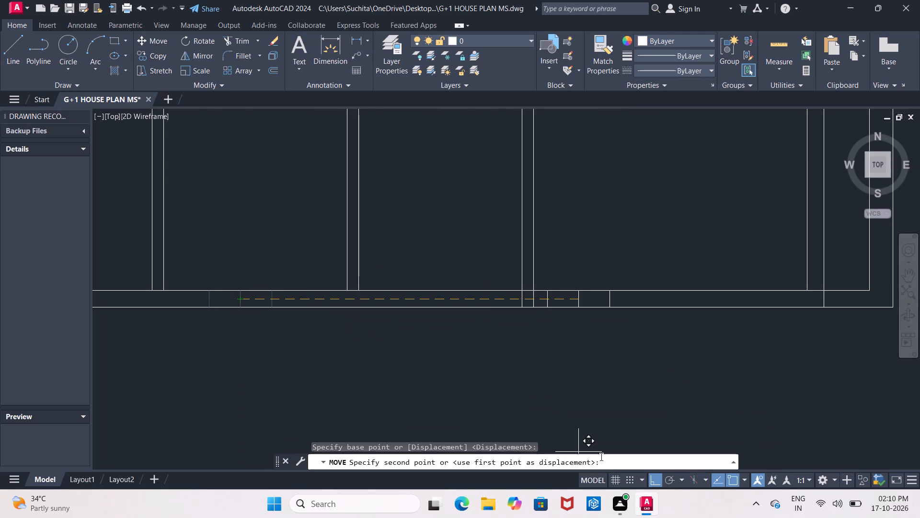
click(649, 479)
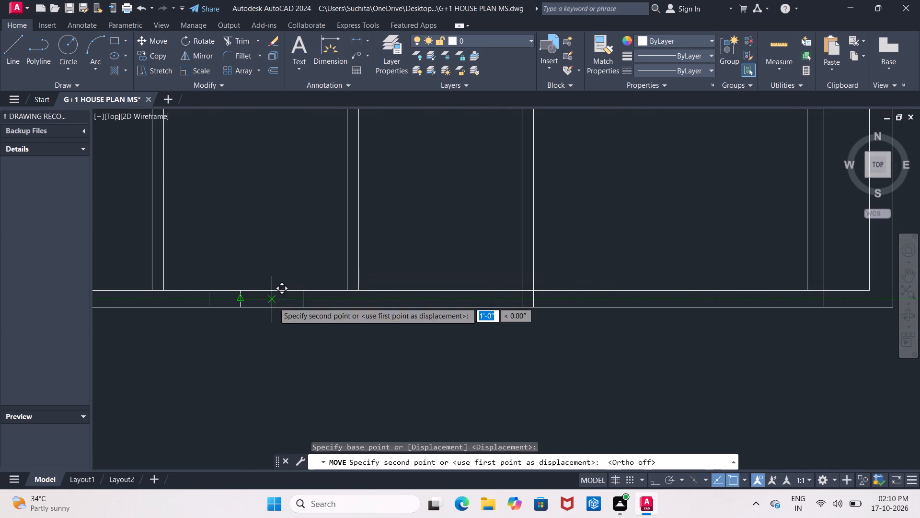
scroll(260, 302, up, 2)
scroll(278, 297, down, 2)
middle_drag(283, 296, 361, 293)
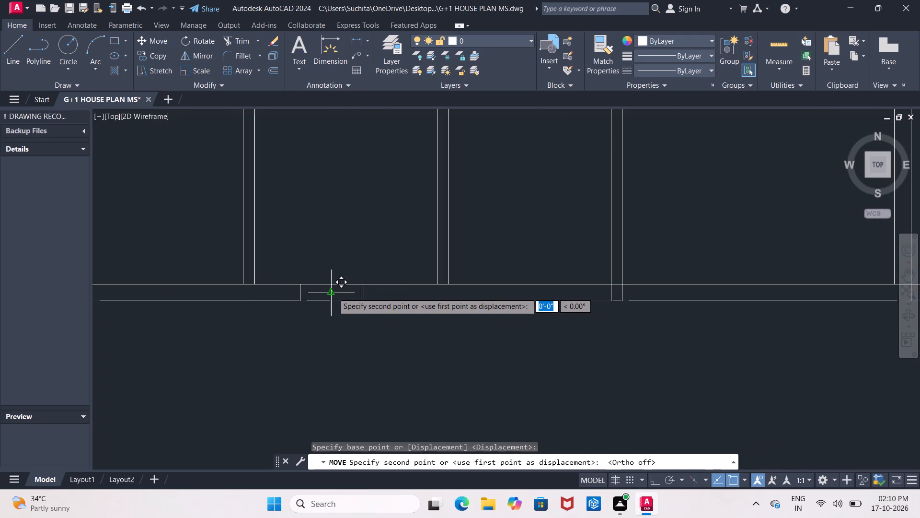
click(351, 293)
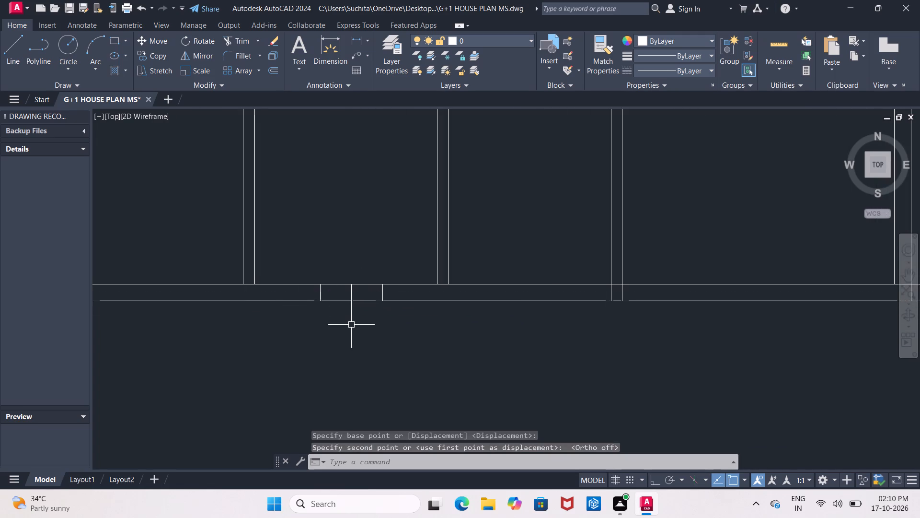
Erase the middle one of the three short lines inside the bottom wall of the western small room.
scroll(351, 325, down, 1)
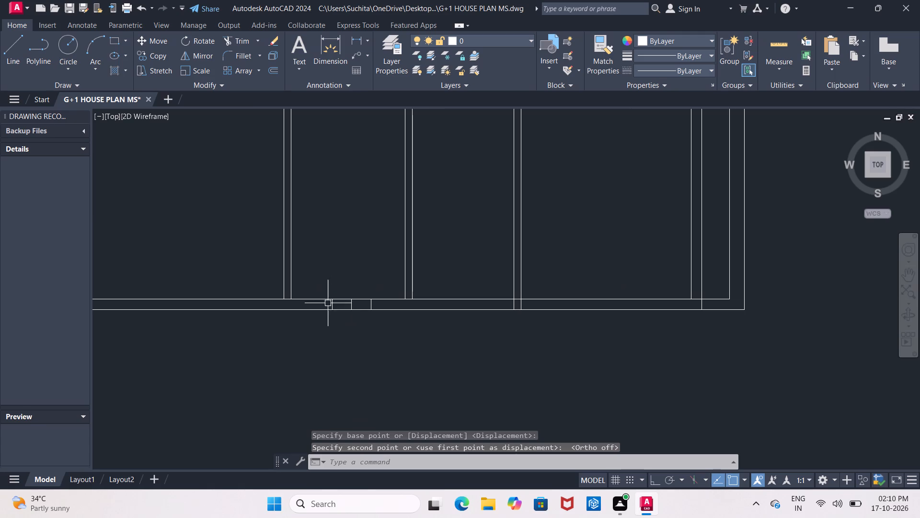
scroll(341, 319, up, 3)
click(367, 277)
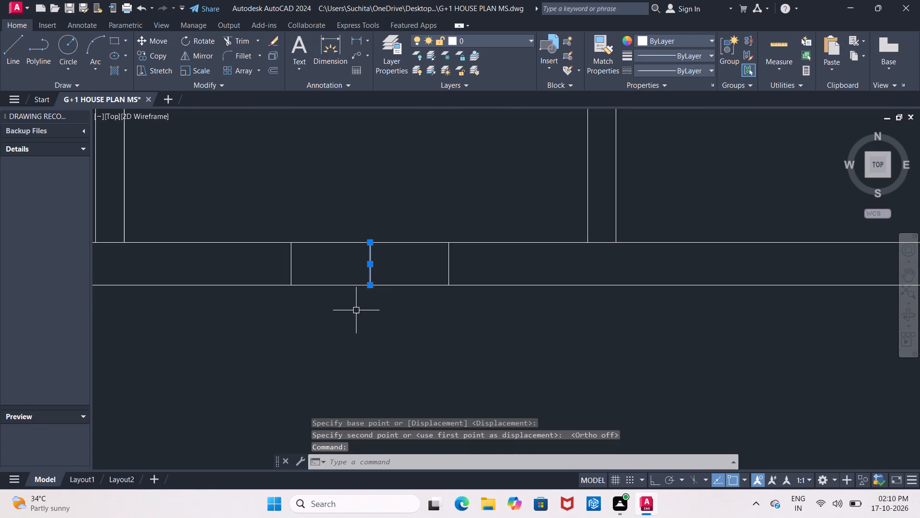
key(Delete)
scroll(356, 308, down, 4)
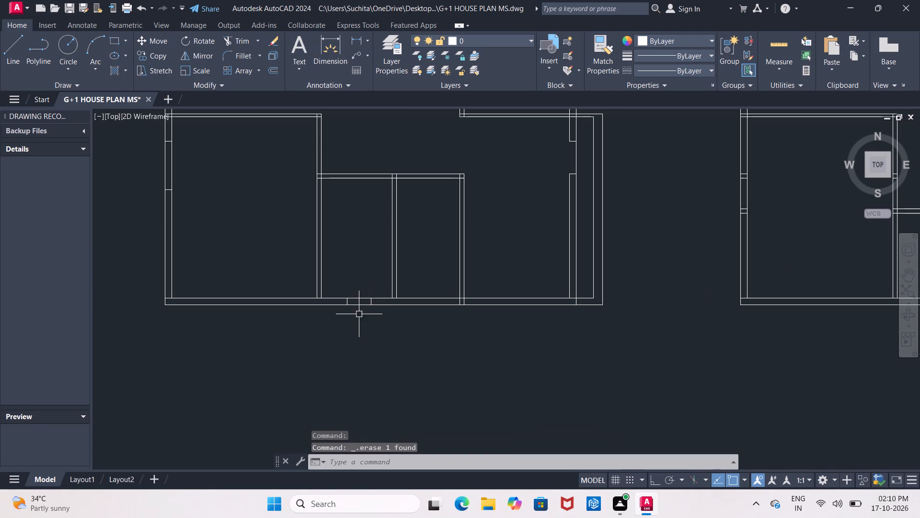
Trim the lines crossing the bottom wall junctions of the two partition walls bounding the eastern small room, leaving them open.
middle_drag(435, 283, 388, 264)
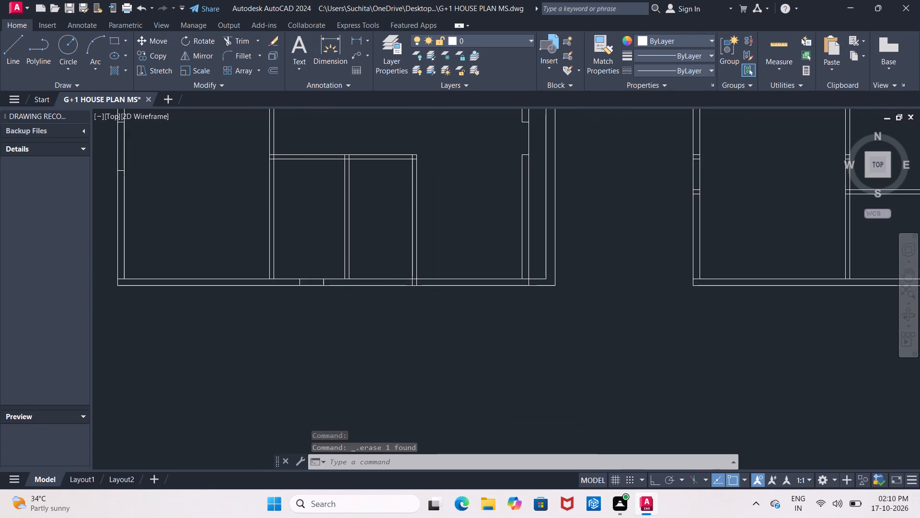
scroll(378, 275, up, 1)
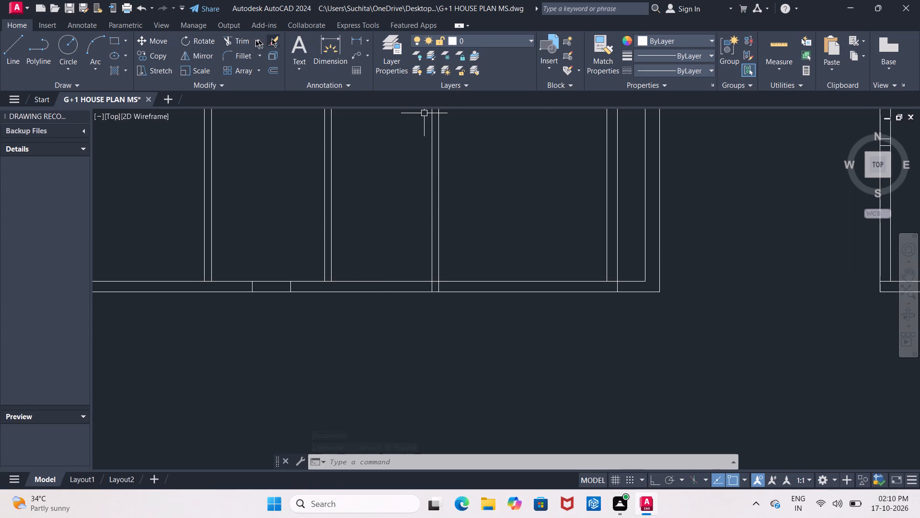
click(24, 43)
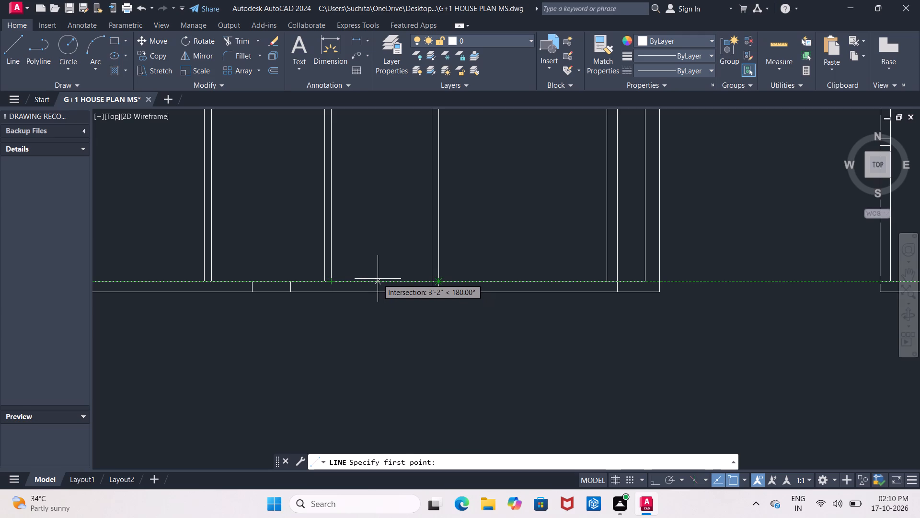
key(Escape)
text(TR)
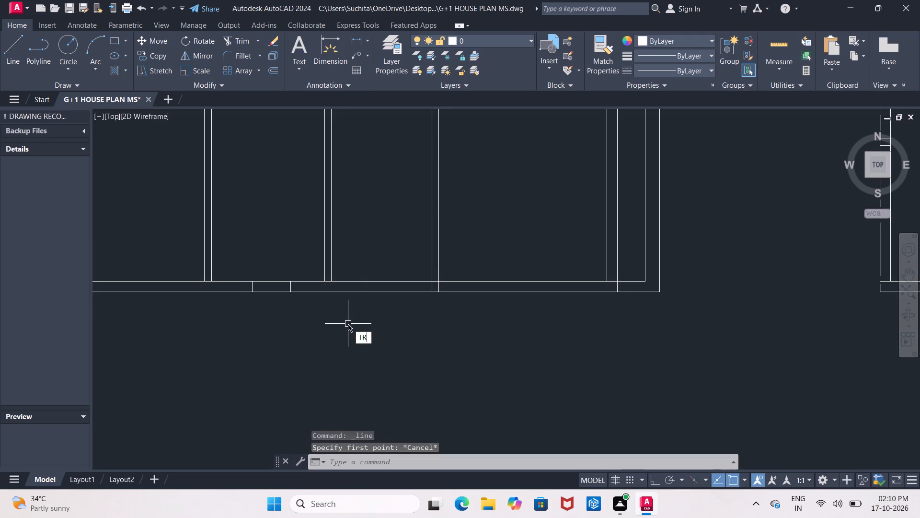
key(space)
key(space)
scroll(336, 295, up, 2)
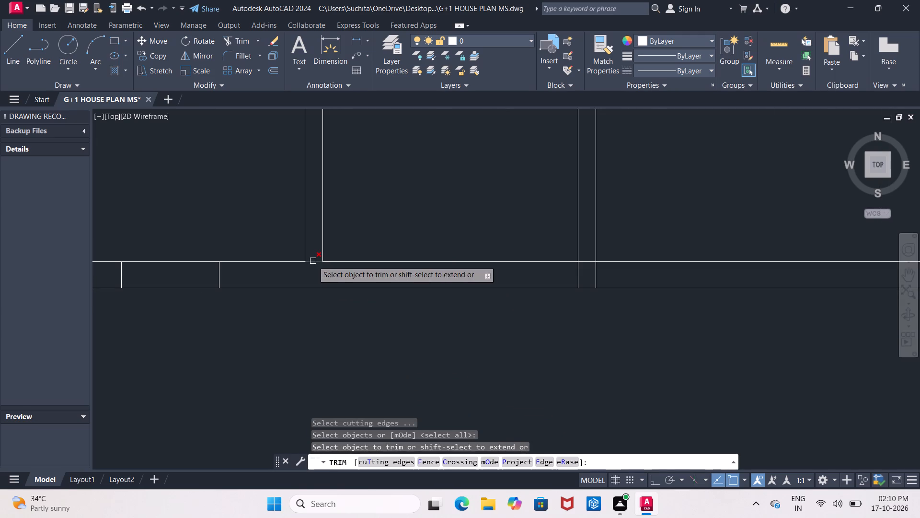
click(313, 261)
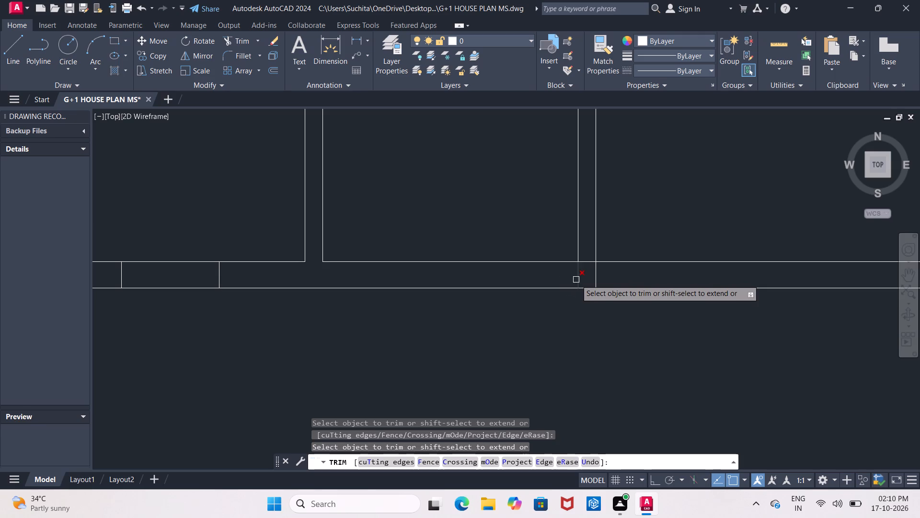
click(576, 280)
click(583, 259)
click(597, 269)
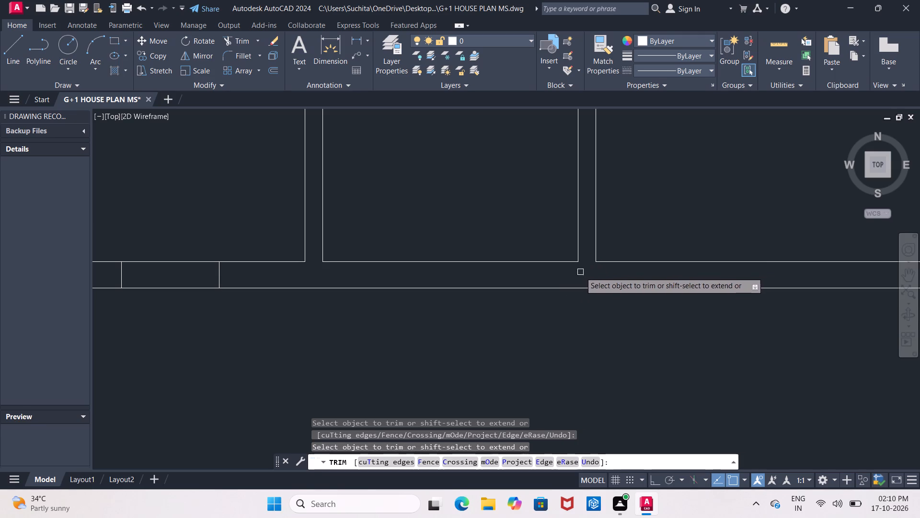
key(Escape)
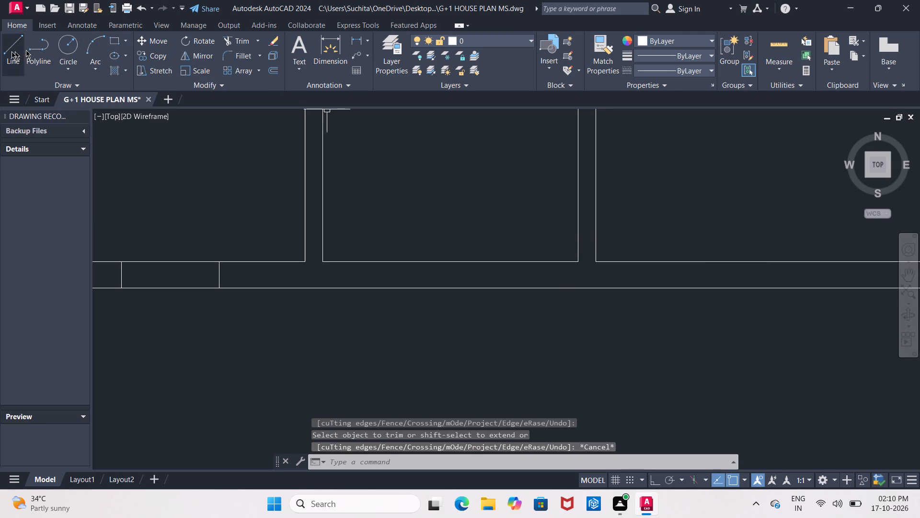
Draw a short vertical line across the bottom wall at the eastern small room's midpoint and trim its excess below the outer wall line.
click(7, 51)
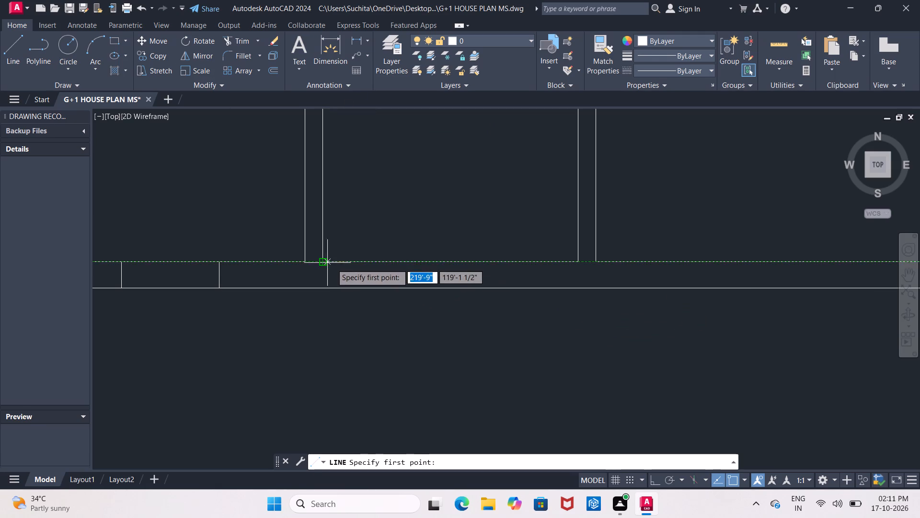
click(451, 262)
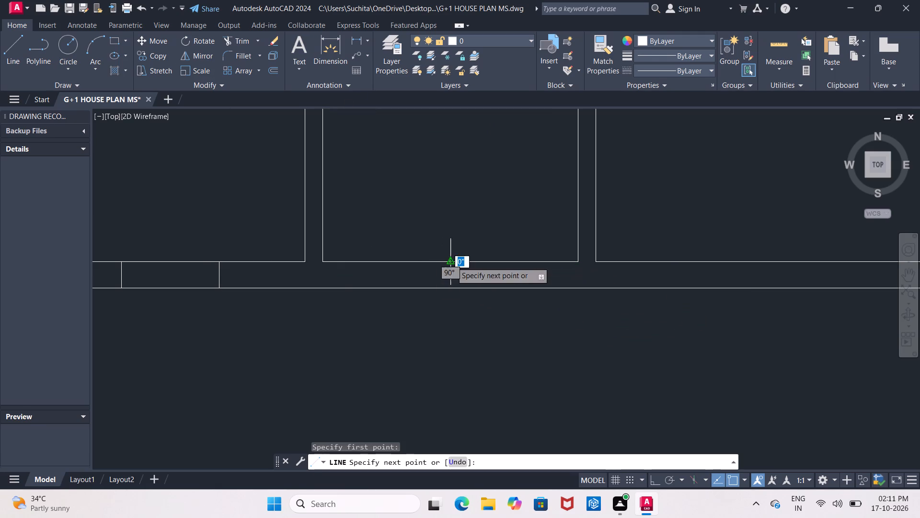
click(454, 313)
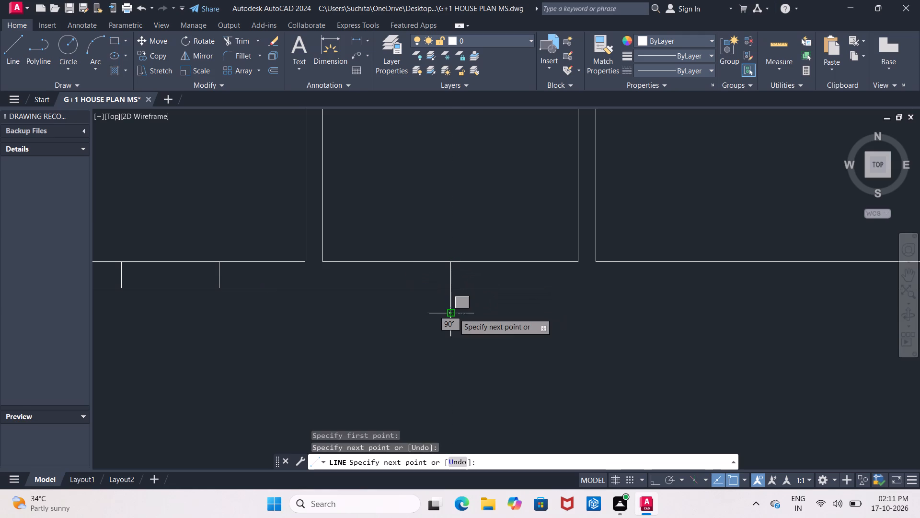
key(Escape)
text(TR)
key(space)
key(space)
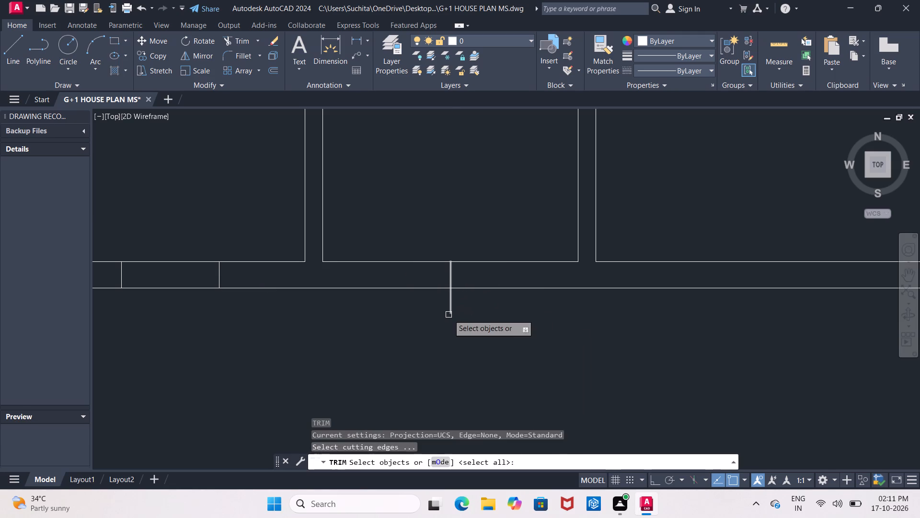
click(449, 309)
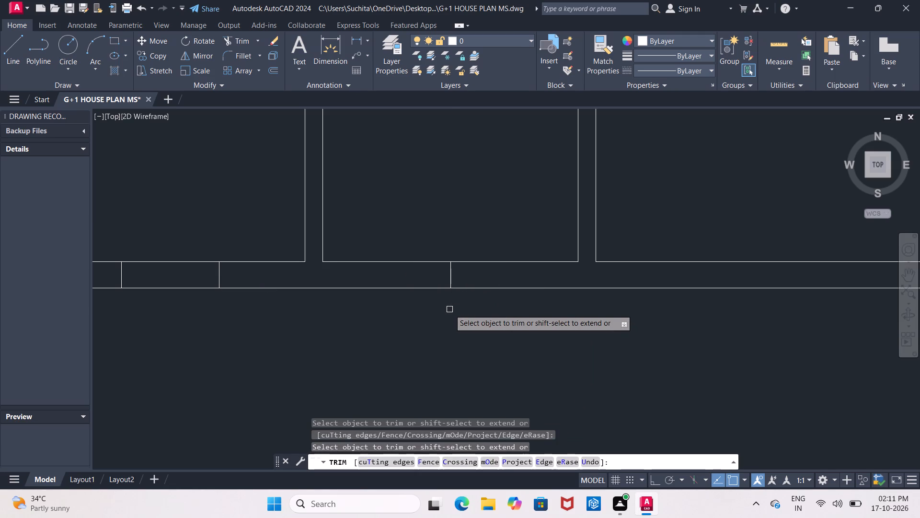
key(Escape)
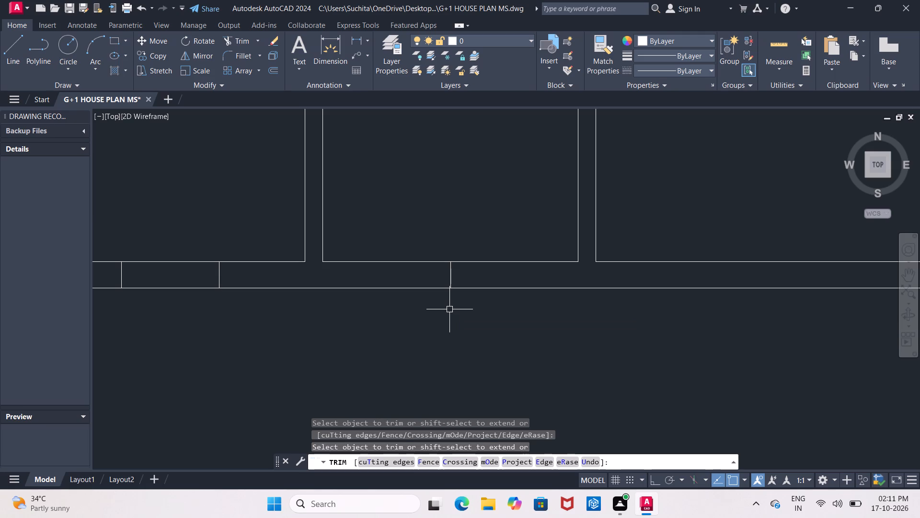
Offset the eastern small room's short midpoint line 1'5" to the west and to the east inside the bottom wall.
key(o)
key(space)
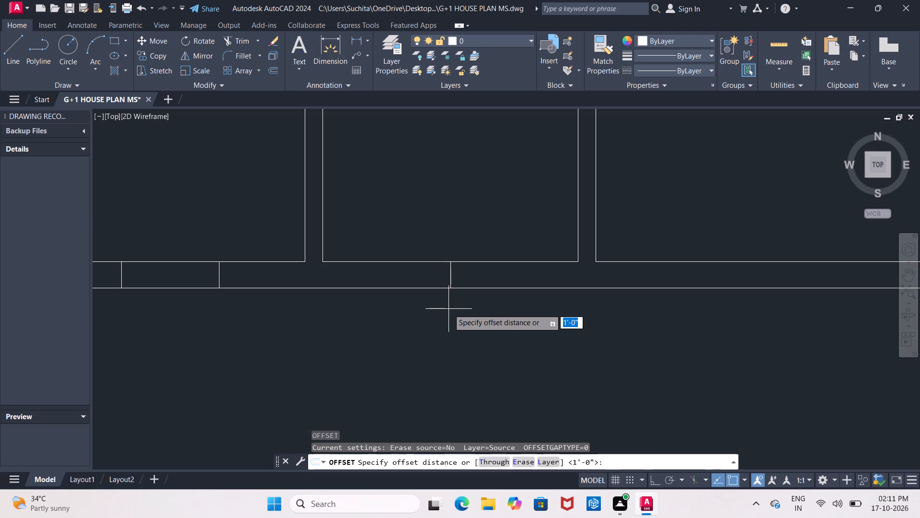
text(1')
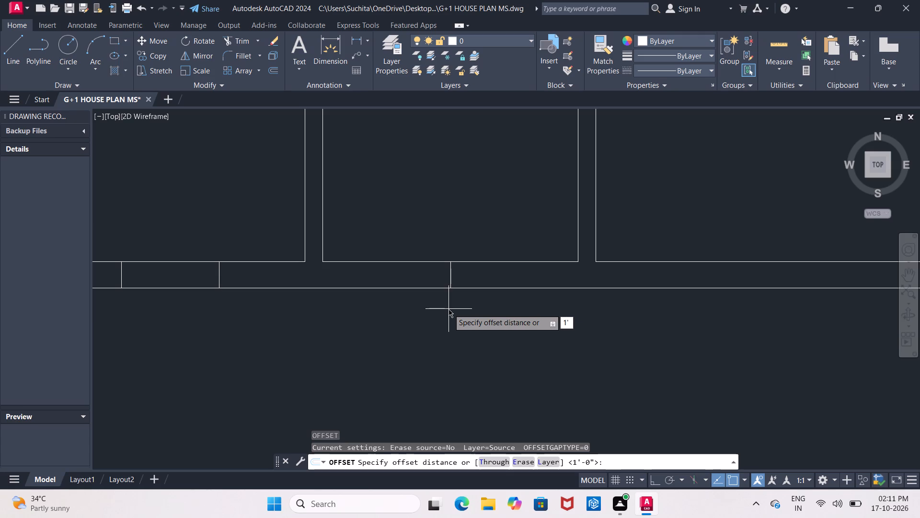
text(5")
key(Return)
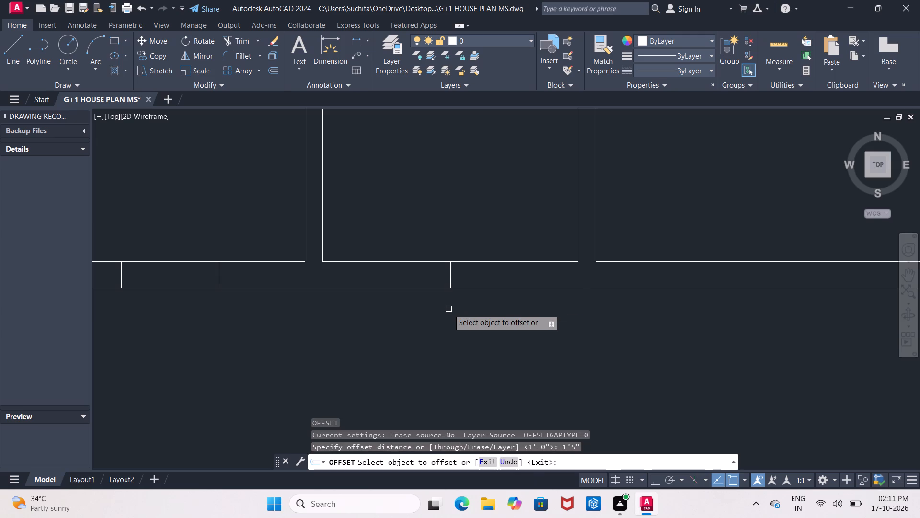
click(450, 280)
click(477, 283)
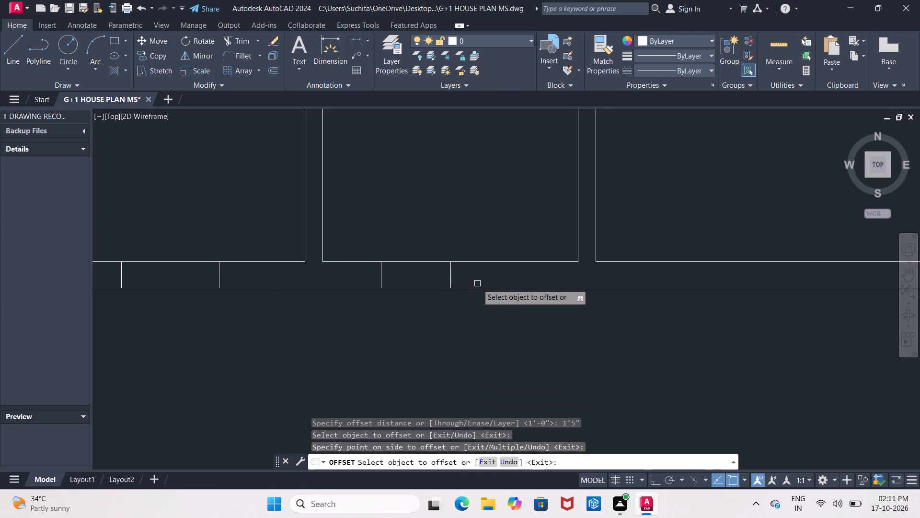
click(452, 278)
click(486, 283)
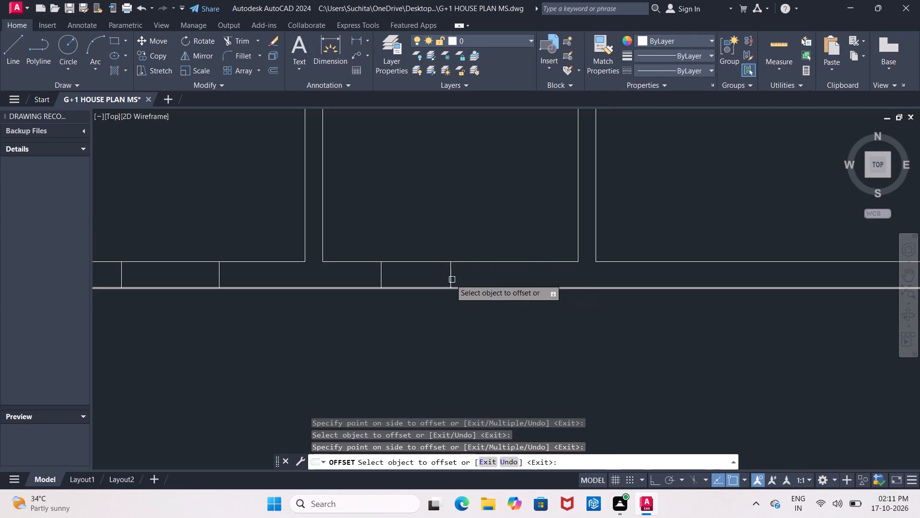
click(449, 277)
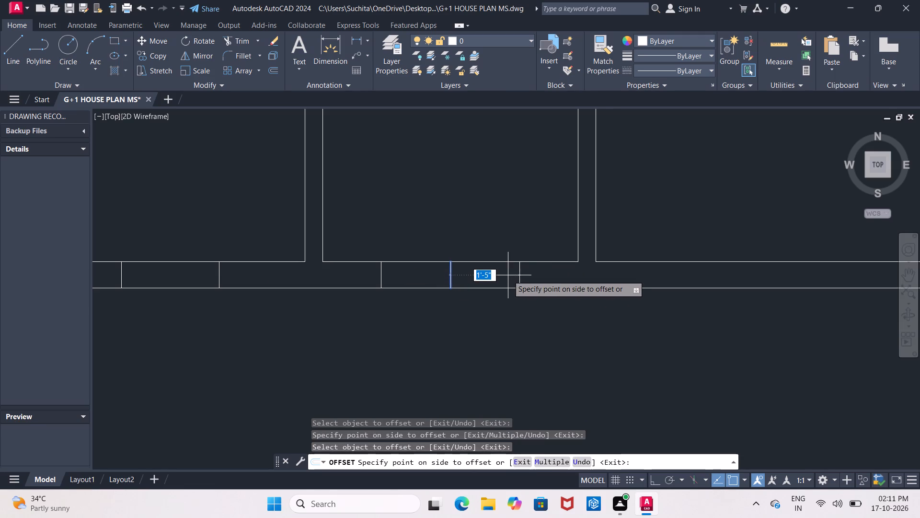
click(508, 275)
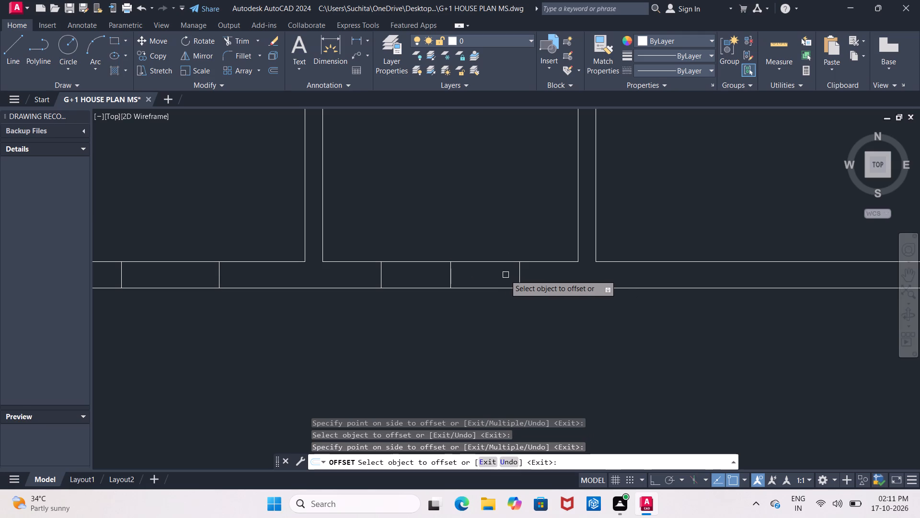
click(489, 275)
key(Escape)
Trim the part of the room's east wall line that runs through the bottom wall, near the plan's southeast corner.
scroll(492, 275, down, 1)
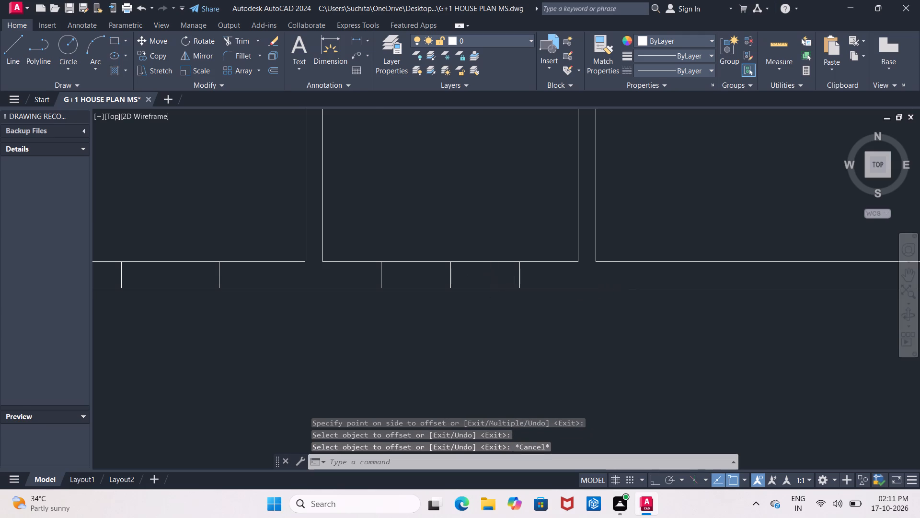
middle_drag(670, 290, 482, 313)
scroll(482, 313, down, 1)
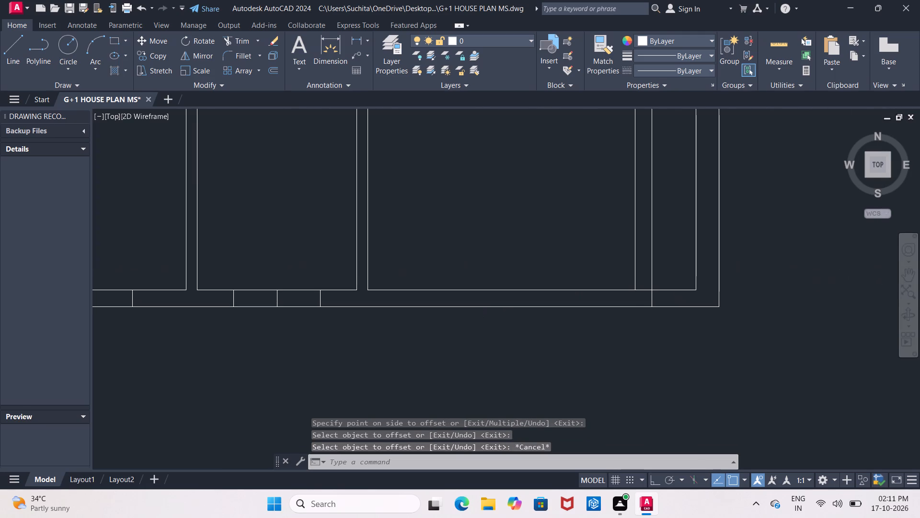
scroll(482, 313, down, 2)
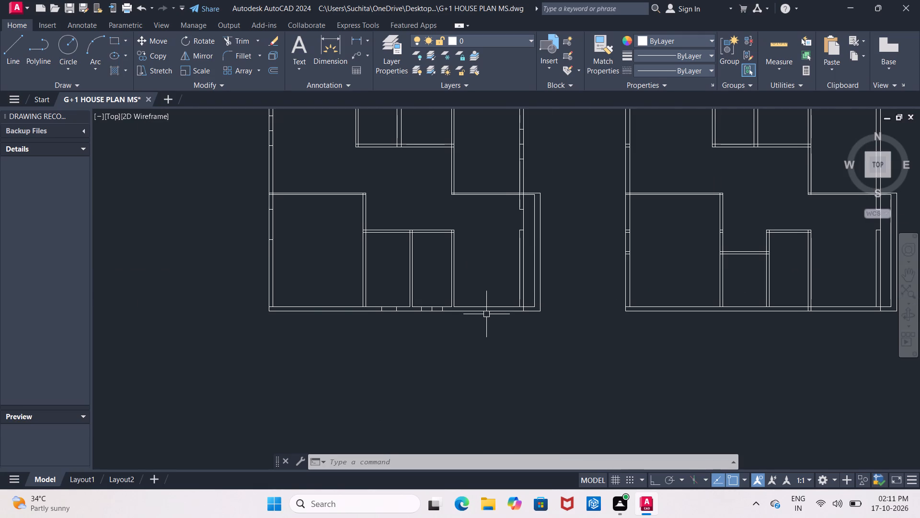
scroll(487, 314, up, 3)
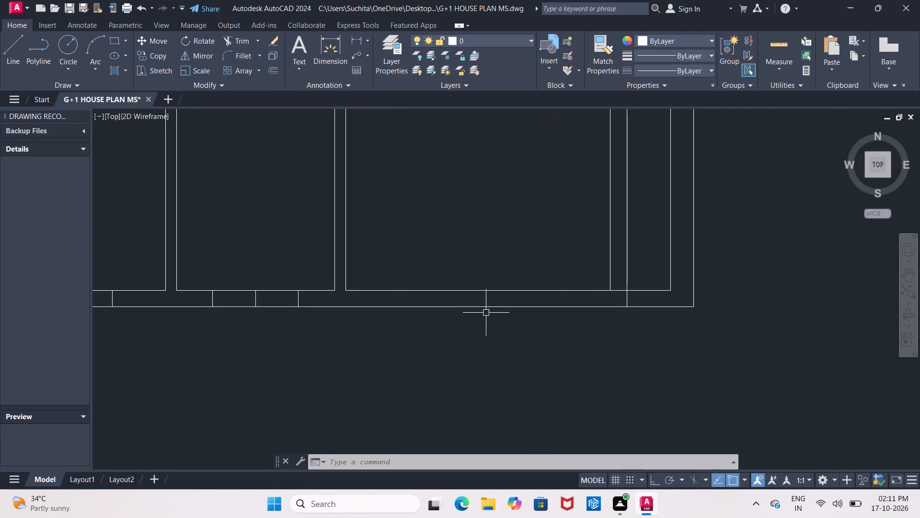
text(TR)
key(space)
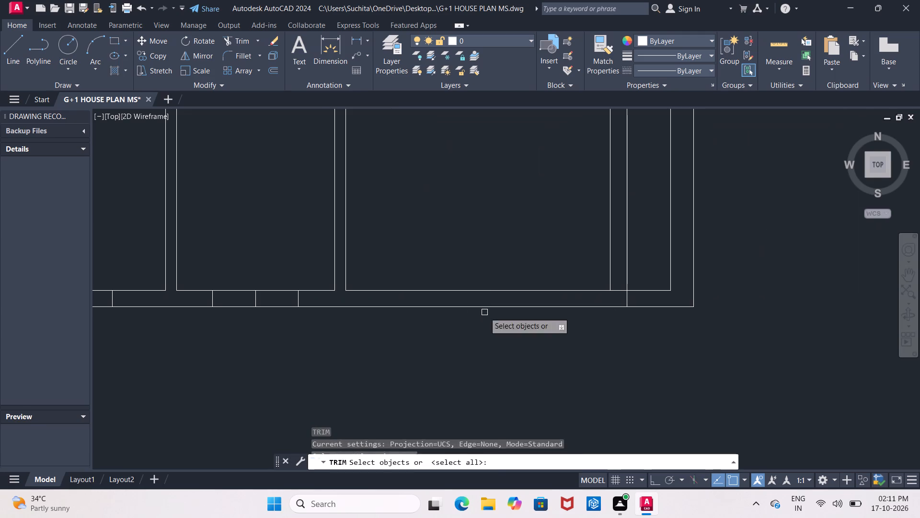
key(space)
click(628, 302)
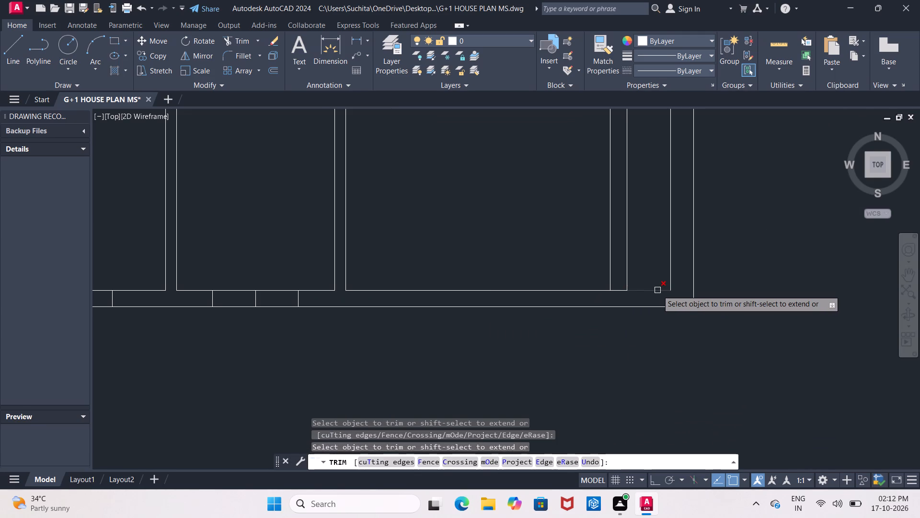
scroll(645, 314, down, 3)
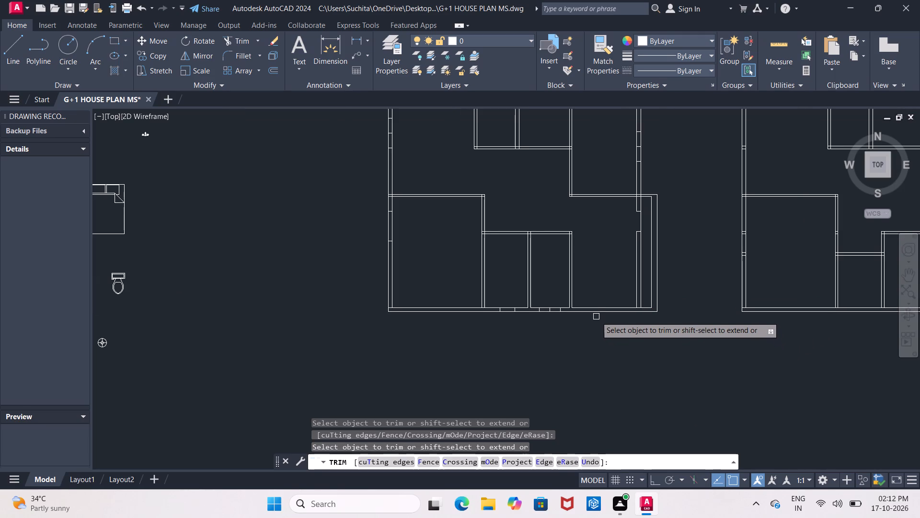
key(Escape)
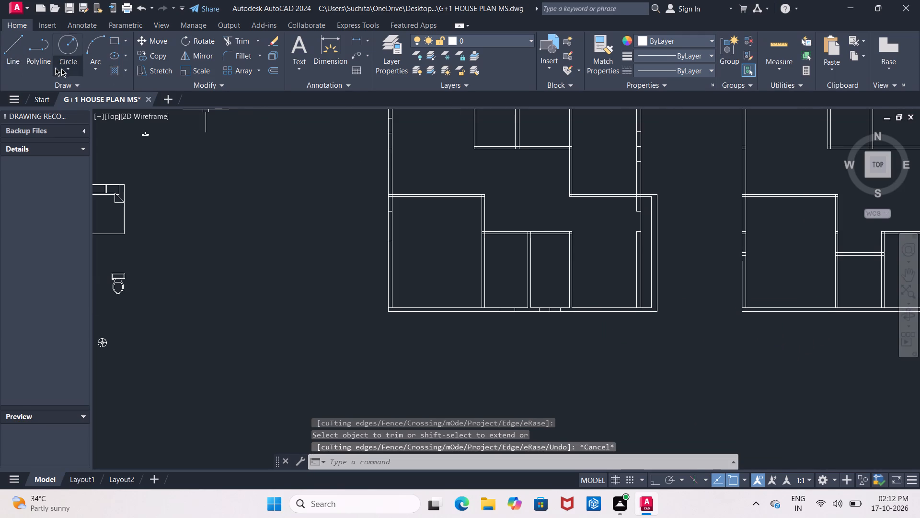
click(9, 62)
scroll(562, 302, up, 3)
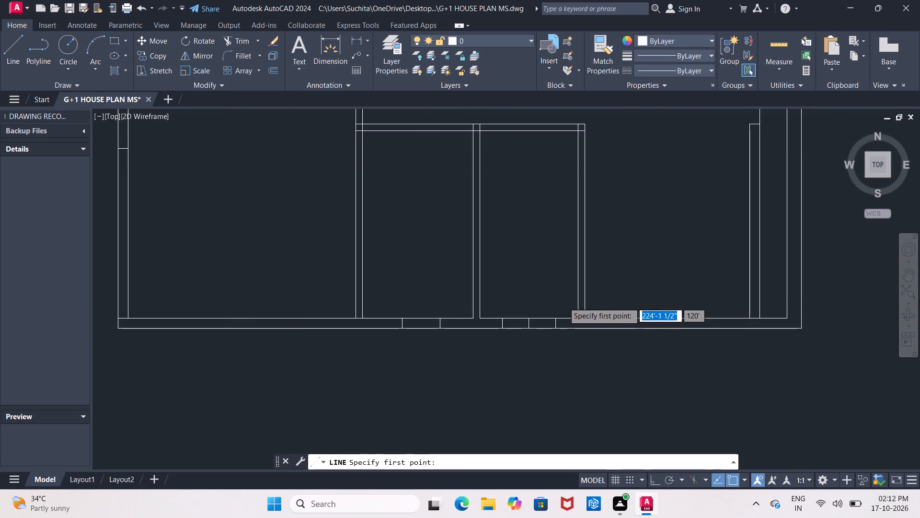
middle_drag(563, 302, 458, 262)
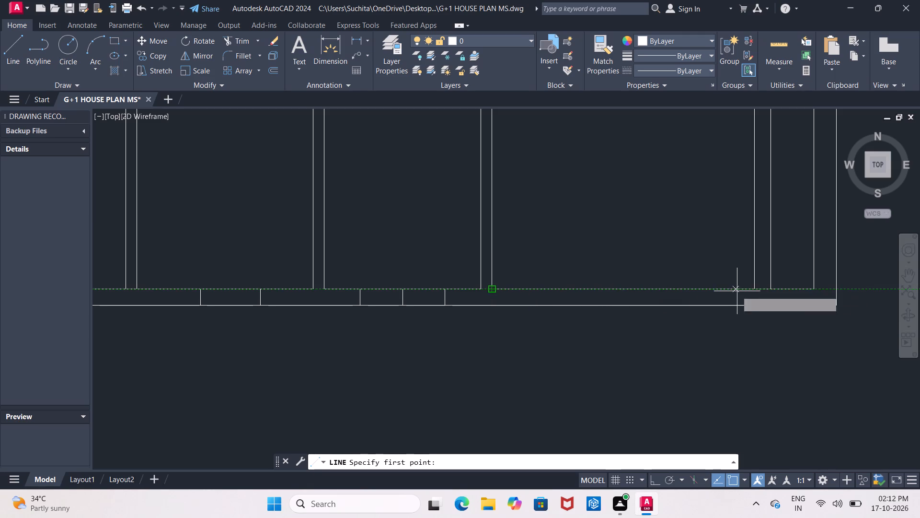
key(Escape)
Trim the bottom wall's inner line between the two faces of the room's east wall near the southeast corner.
text(TR)
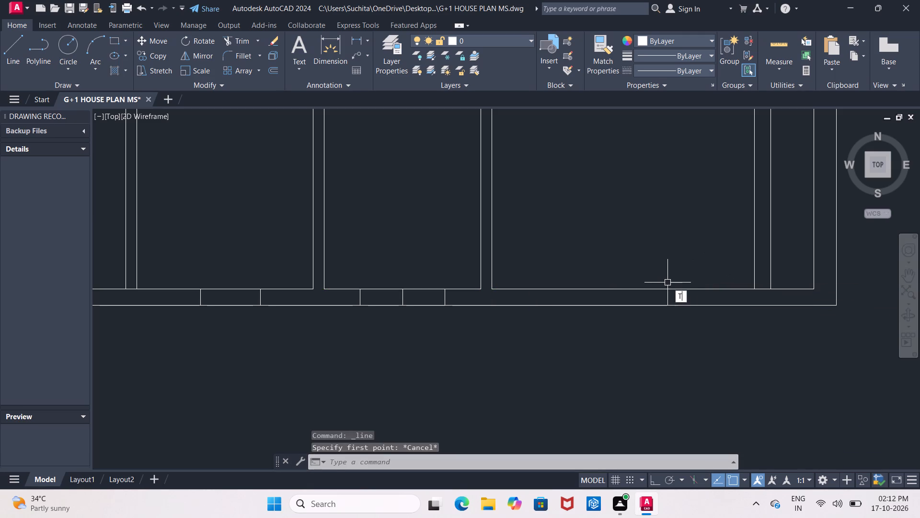
key(space)
key(space)
click(766, 287)
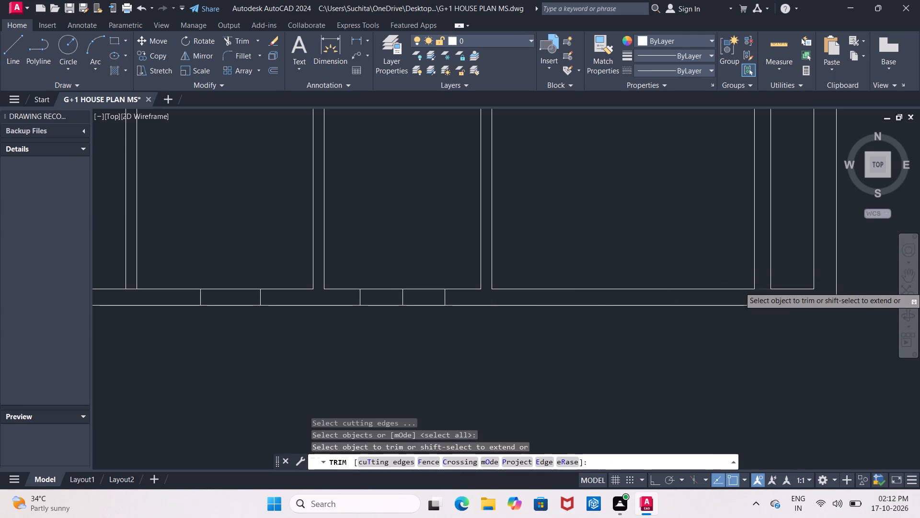
key(Escape)
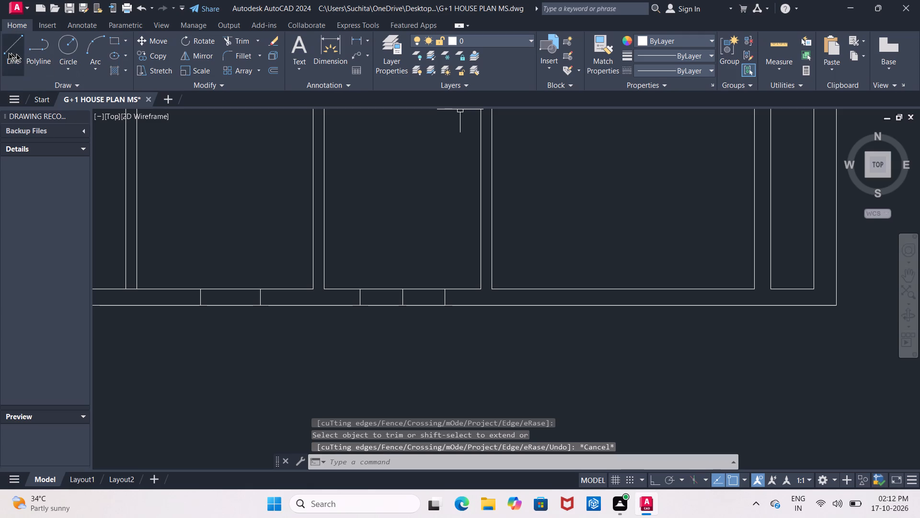
Draw a short vertical line across the bottom wall at the southeast room's midpoint and trim its excess below the outer wall line.
click(8, 53)
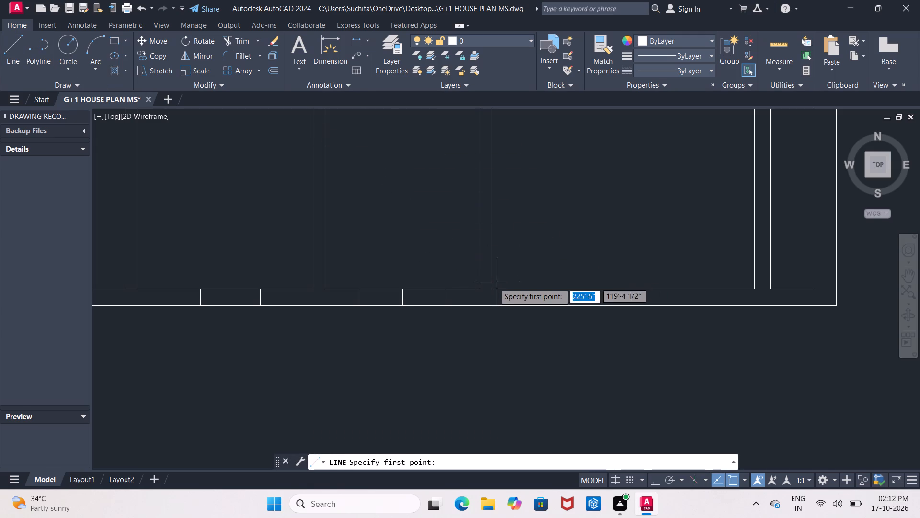
click(623, 288)
click(624, 324)
key(Escape)
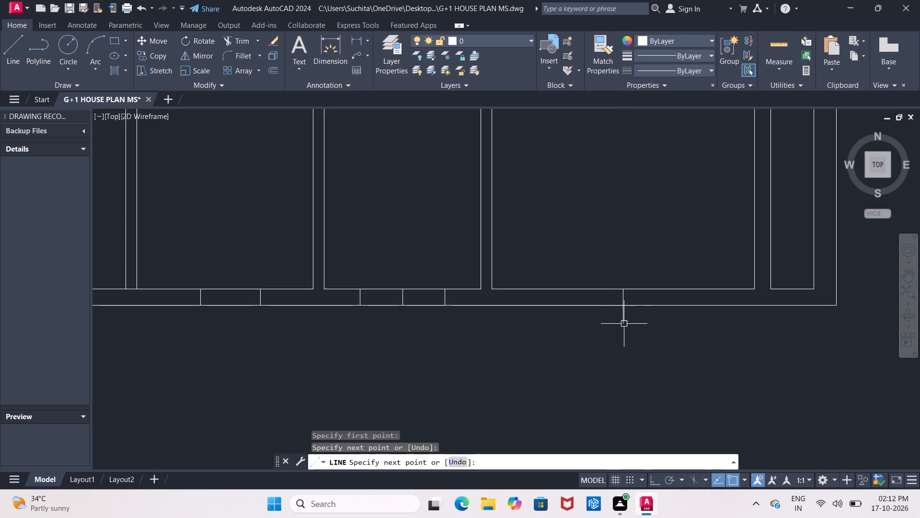
text(TR)
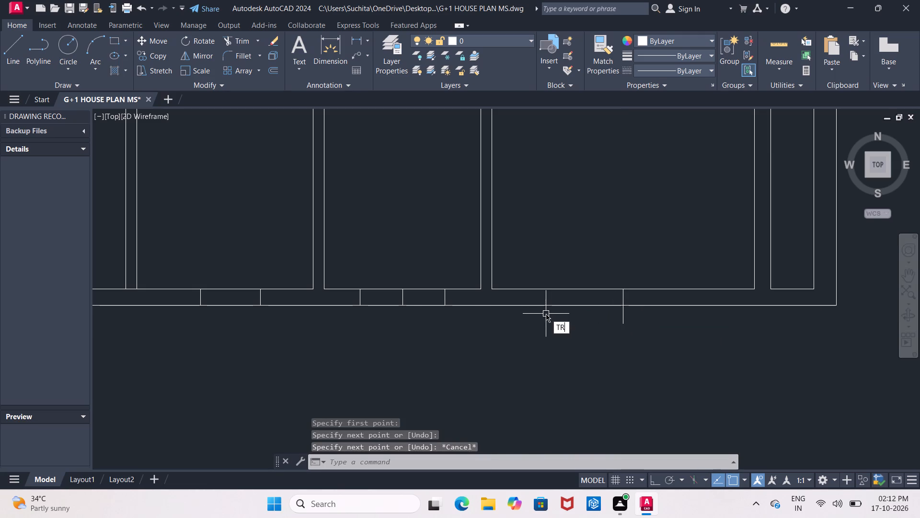
key(space)
key(space)
click(622, 319)
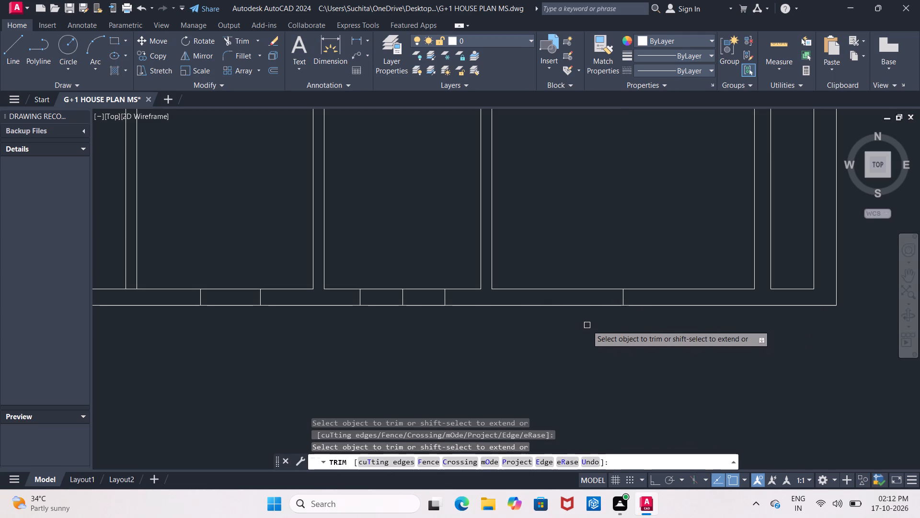
key(Escape)
Offset the southeast room's short midpoint line 2' to the east and to the west inside the bottom wall.
key(o)
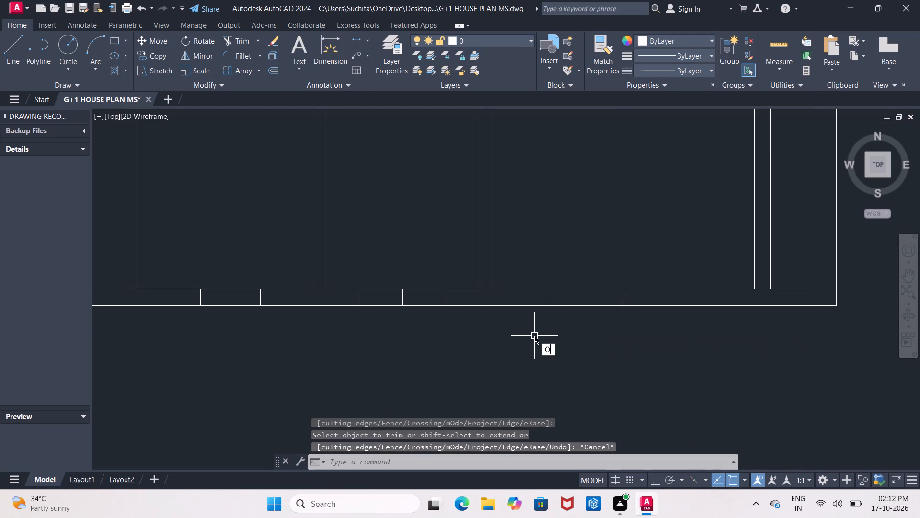
key(space)
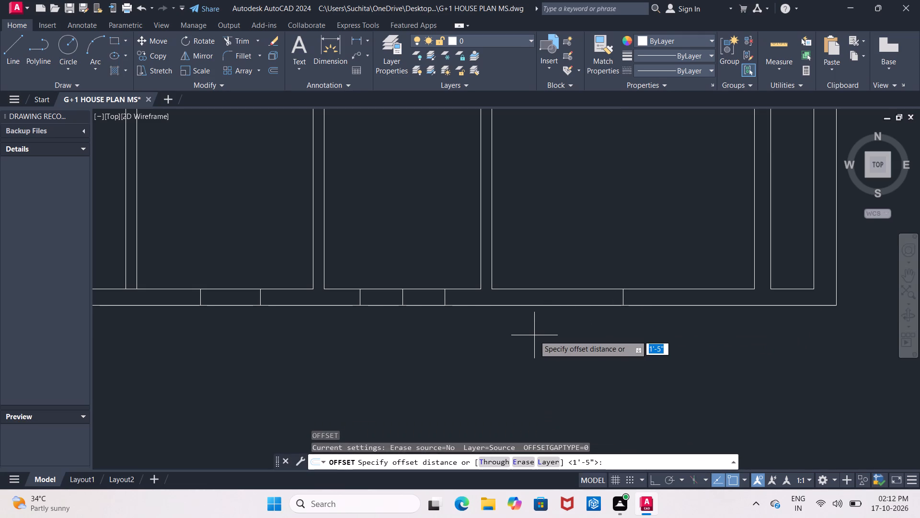
text(2')
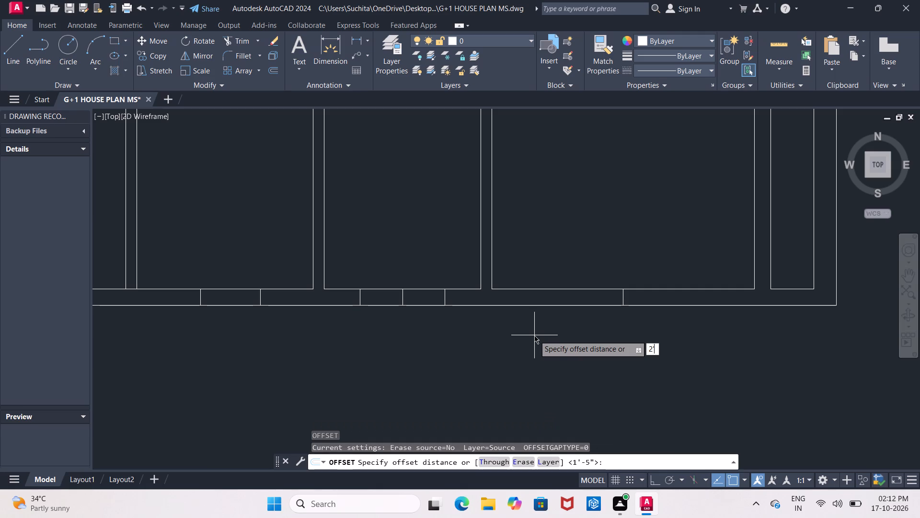
key(Return)
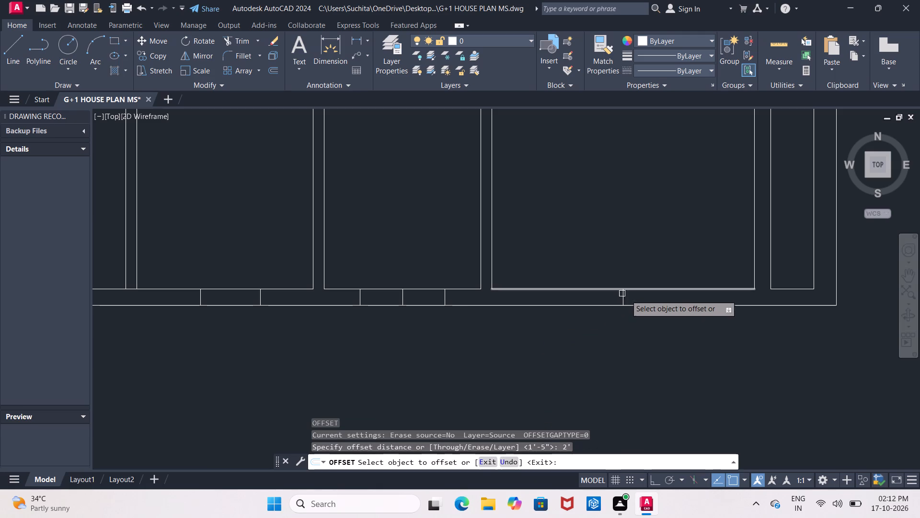
click(624, 299)
click(592, 306)
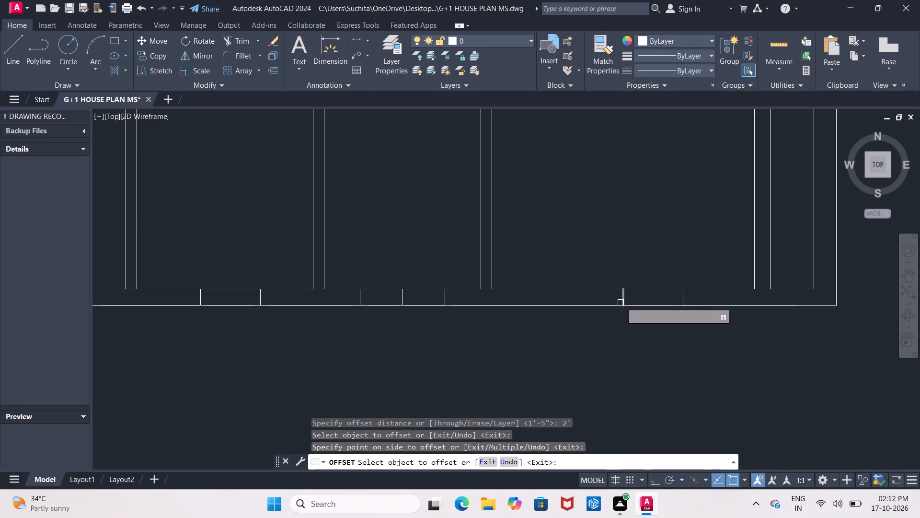
click(623, 299)
click(549, 300)
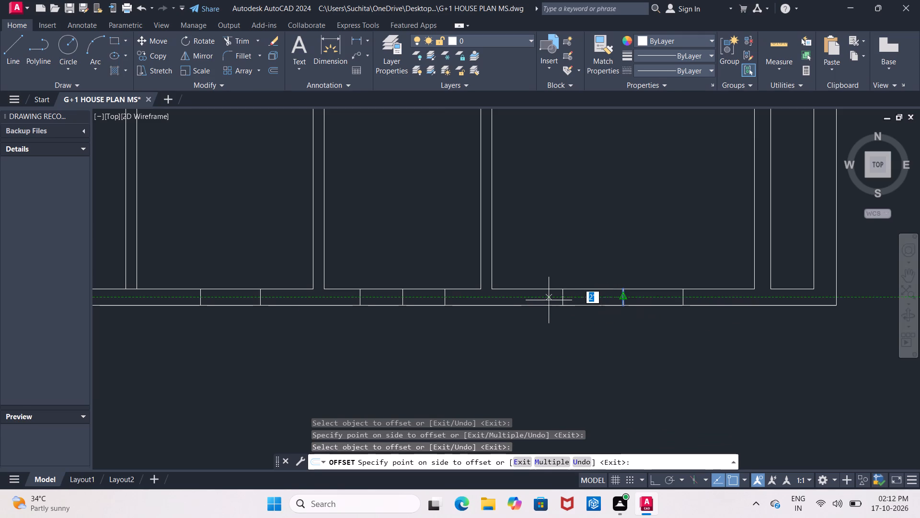
scroll(550, 306, down, 3)
middle_drag(626, 329, 586, 333)
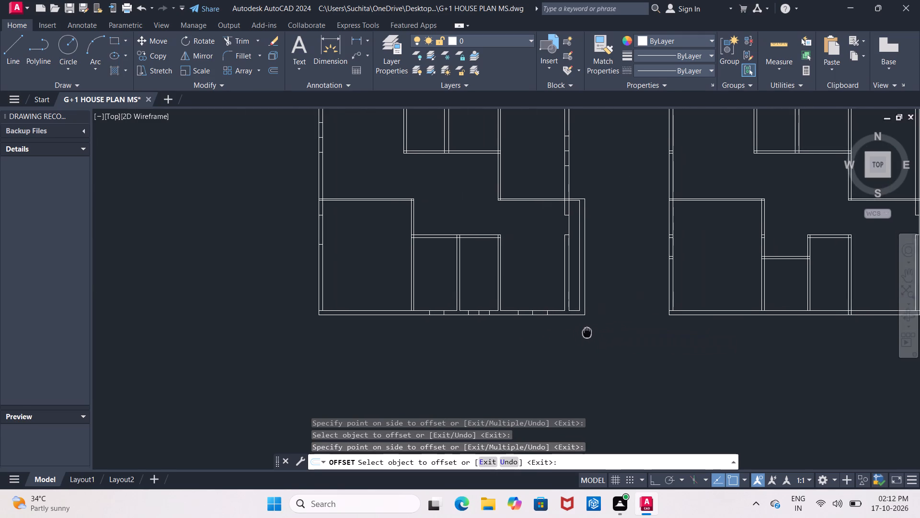
middle_drag(586, 333, 585, 333)
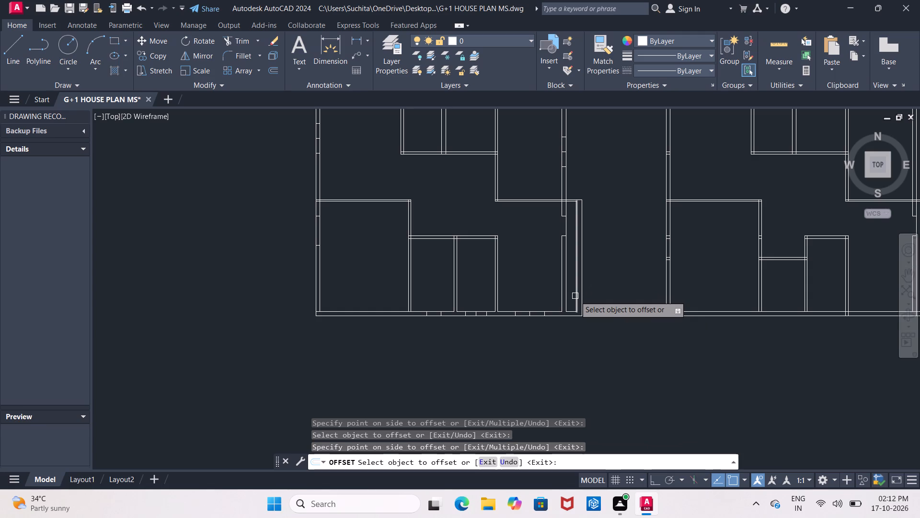
scroll(575, 296, up, 1)
middle_drag(570, 289, 588, 400)
scroll(588, 400, down, 1)
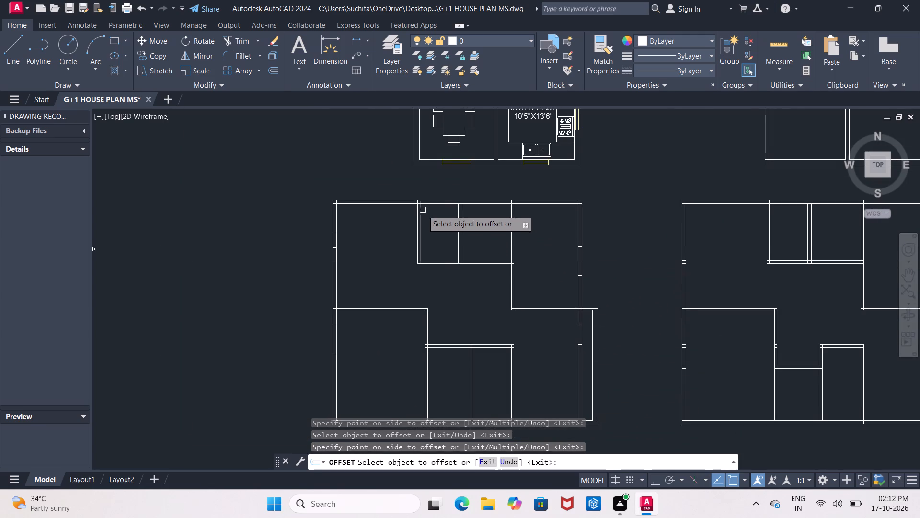
scroll(430, 216, down, 1)
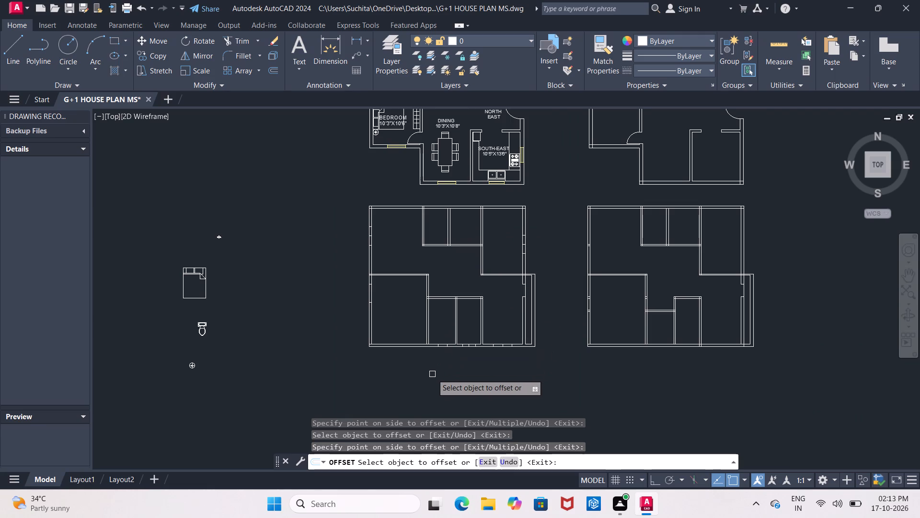
key(Escape)
Copy the two opening lines in the western small room's bottom wall straight north about 30'-1" into the plan's top wall.
scroll(436, 362, up, 2)
click(433, 303)
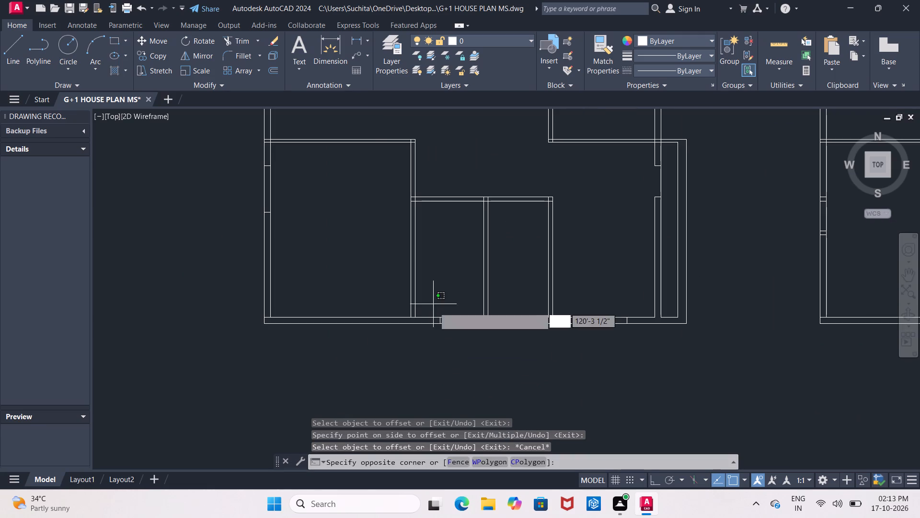
click(477, 361)
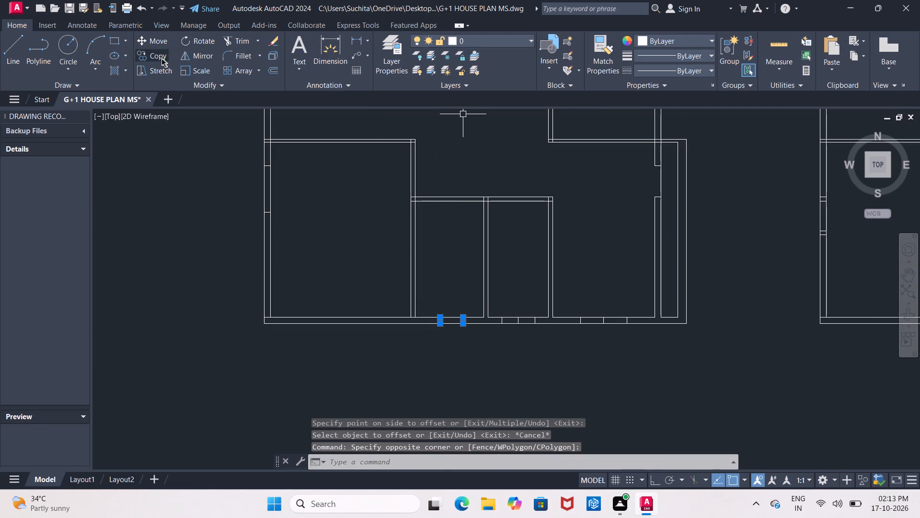
click(160, 58)
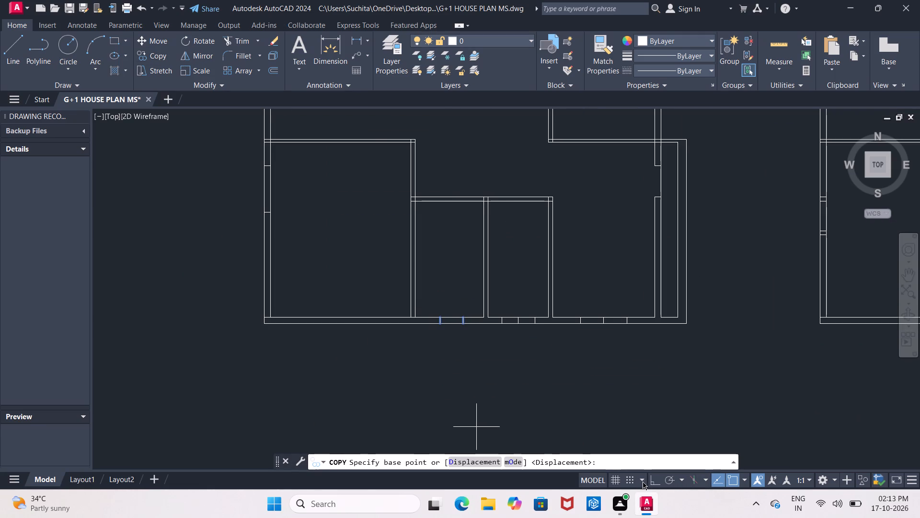
click(652, 478)
click(449, 267)
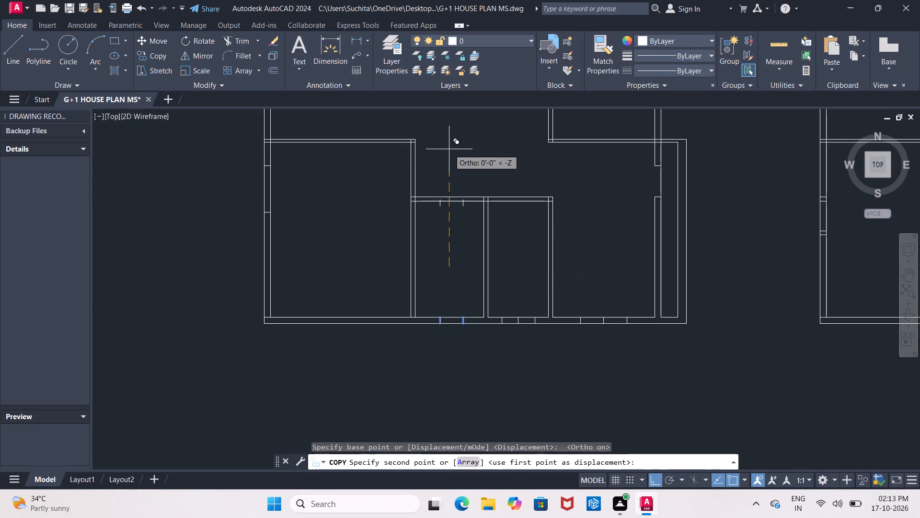
middle_drag(451, 149, 466, 402)
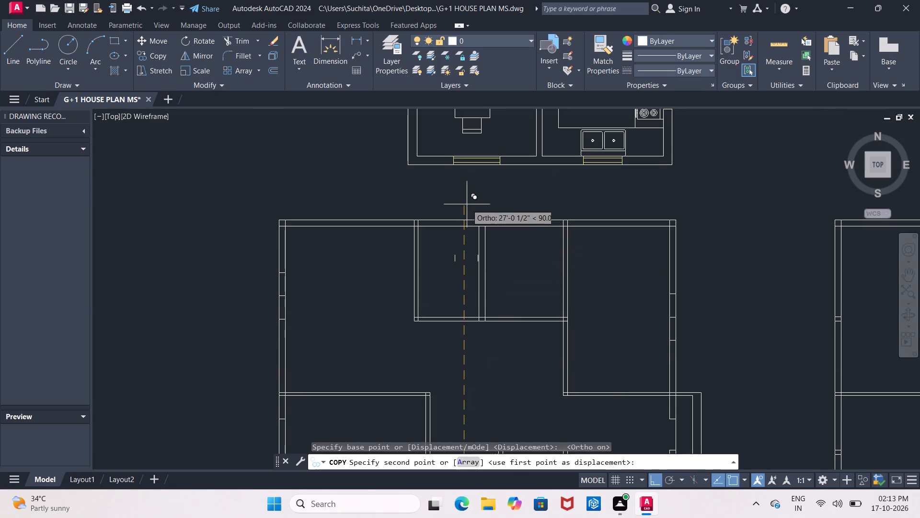
scroll(460, 188, up, 2)
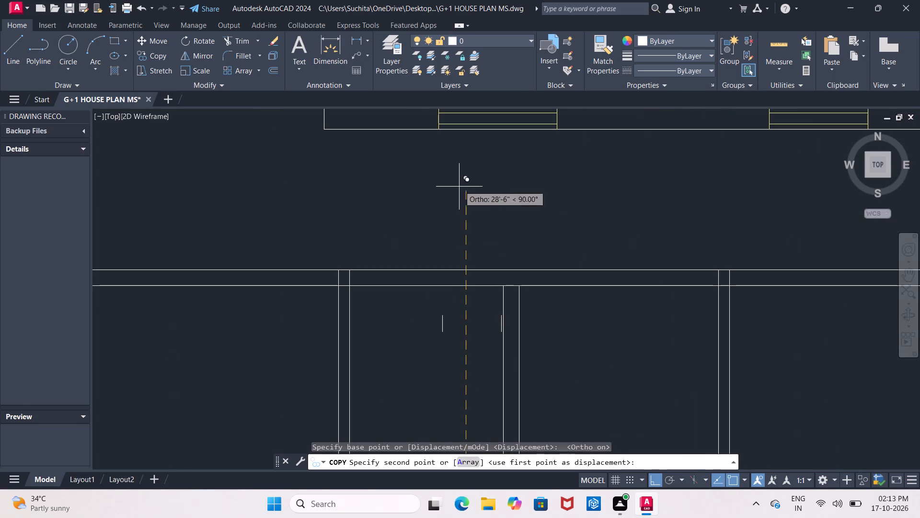
click(450, 141)
key(Escape)
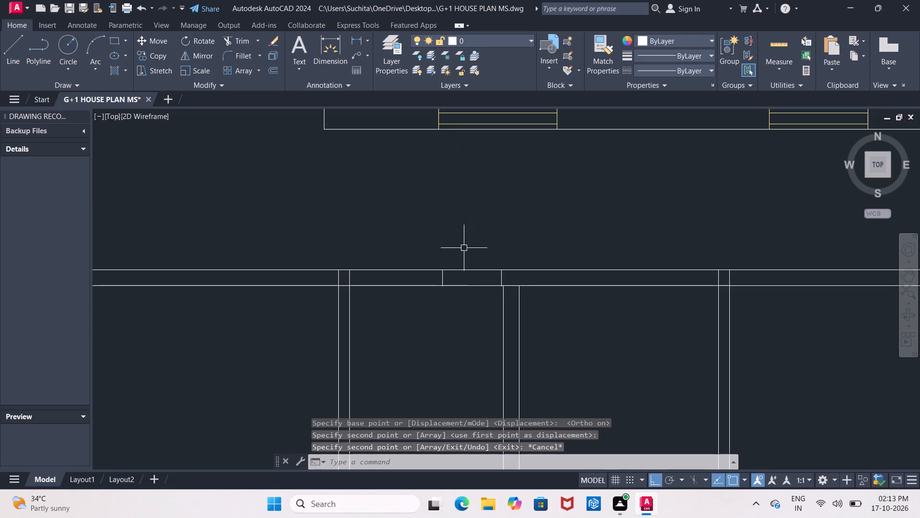
Move the copied pair of opening lines about 1'-6" west along the top wall, between the western and middle partitions.
click(434, 260)
click(504, 294)
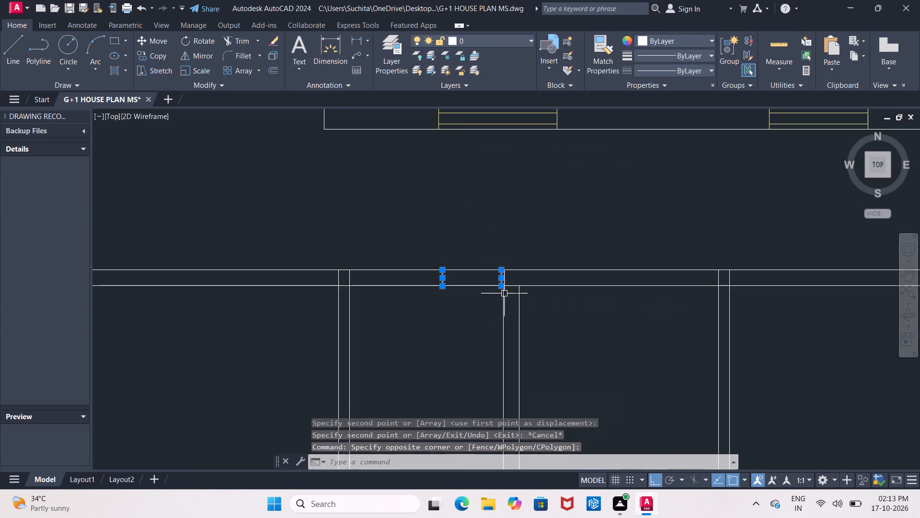
click(170, 44)
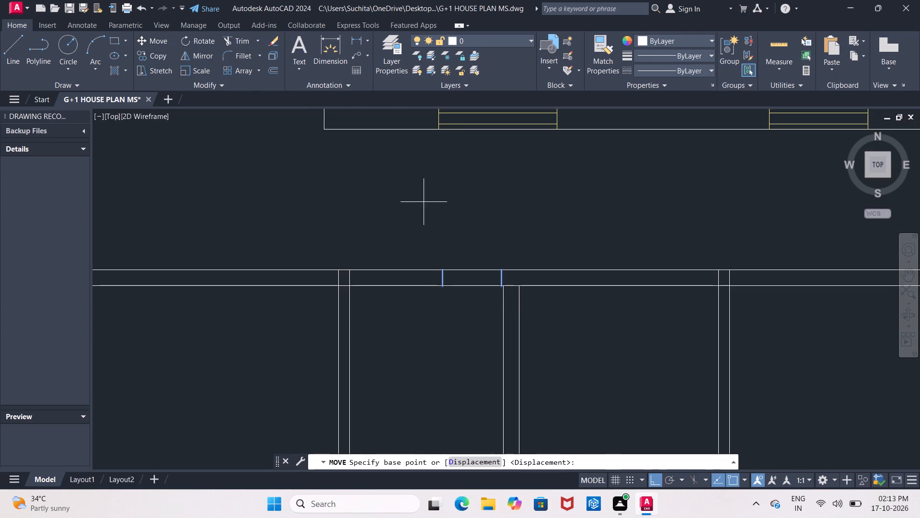
click(470, 277)
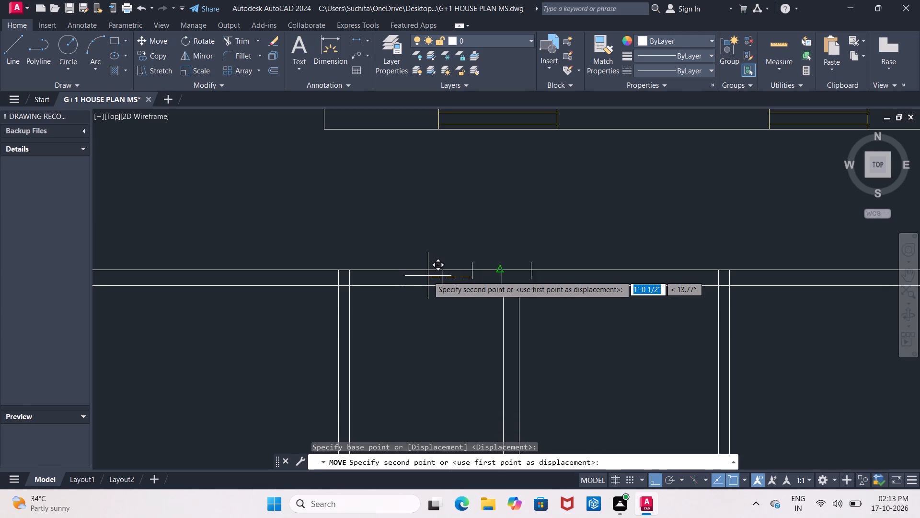
click(649, 478)
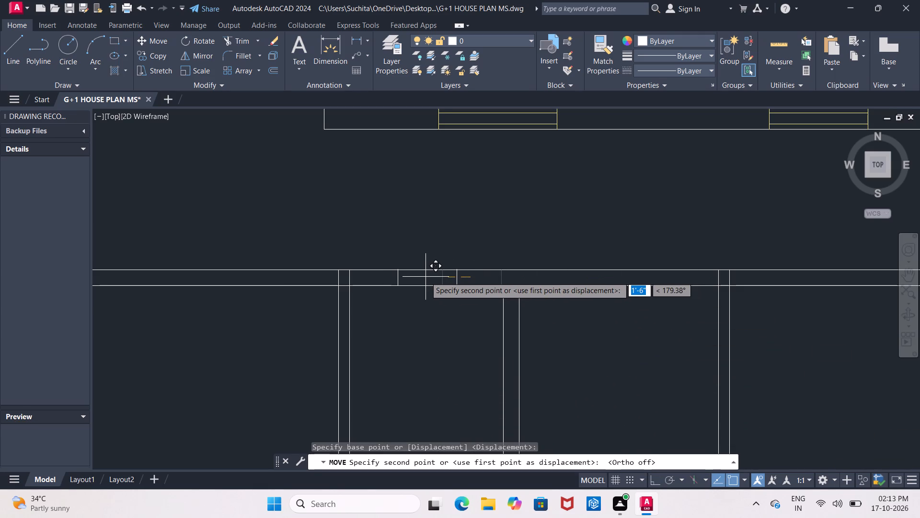
scroll(425, 277, up, 2)
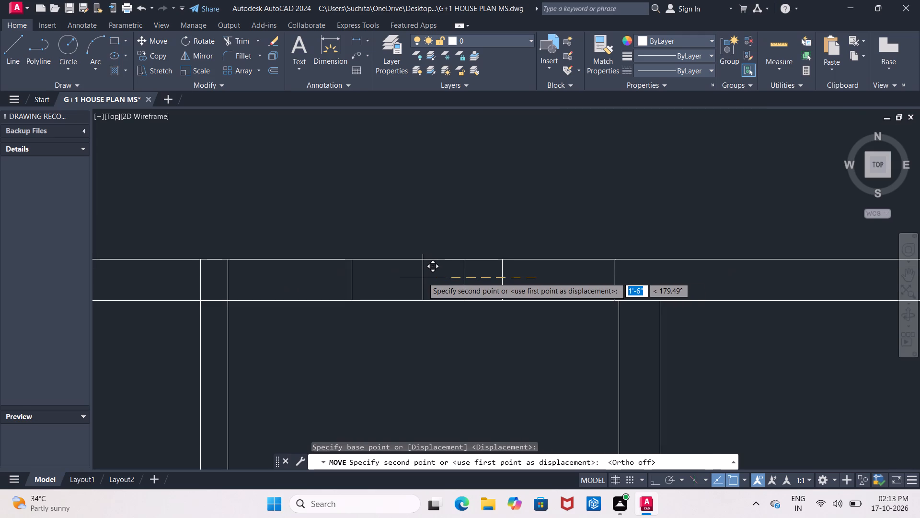
click(423, 277)
Trim the overlapping wall lines where the western partition meets the top wall, opening the junction between the two walls.
scroll(423, 277, down, 2)
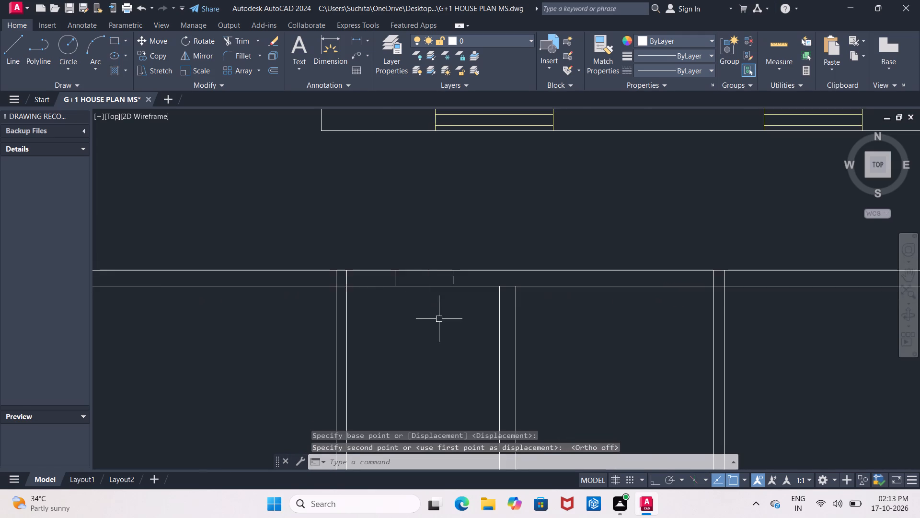
scroll(439, 319, down, 2)
middle_drag(440, 345, 443, 303)
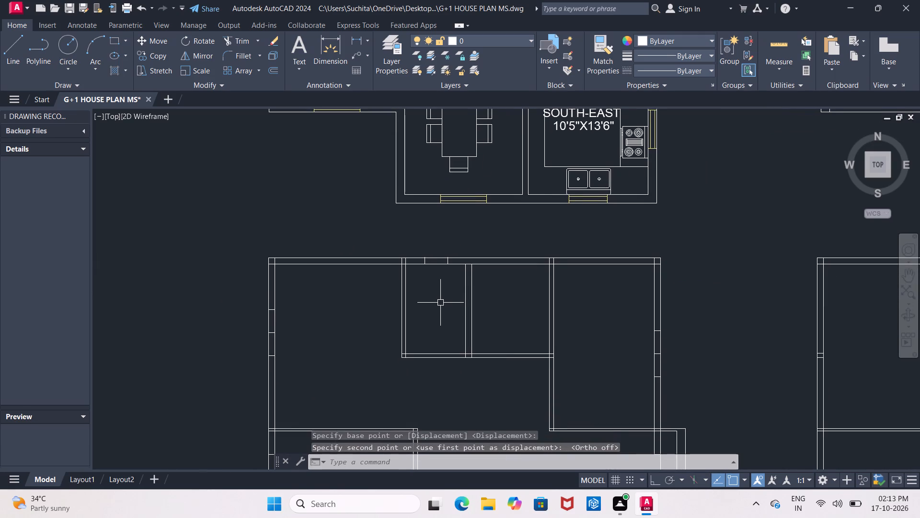
key(Escape)
text(TR)
key(space)
key(space)
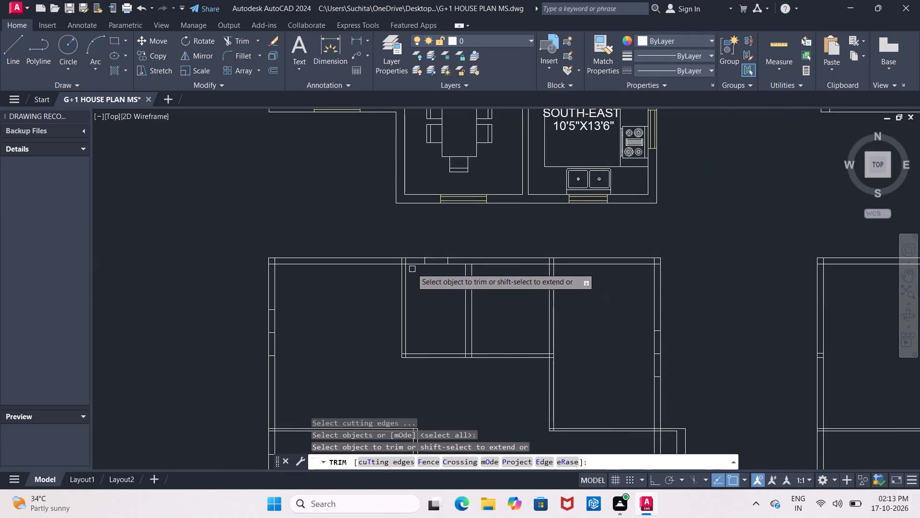
scroll(409, 267, up, 4)
click(383, 251)
click(365, 231)
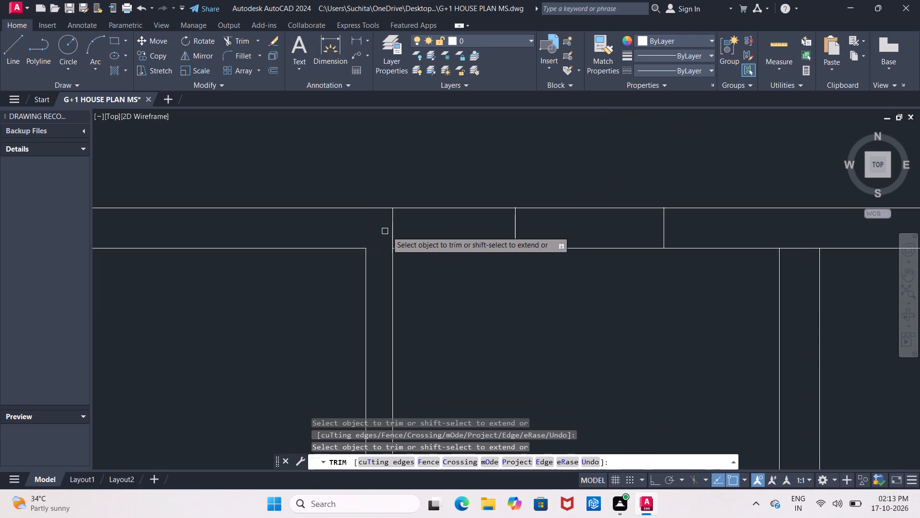
click(394, 231)
Trim the top wall's inner line between the two faces of the middle partition.
scroll(394, 230, down, 3)
scroll(494, 237, up, 2)
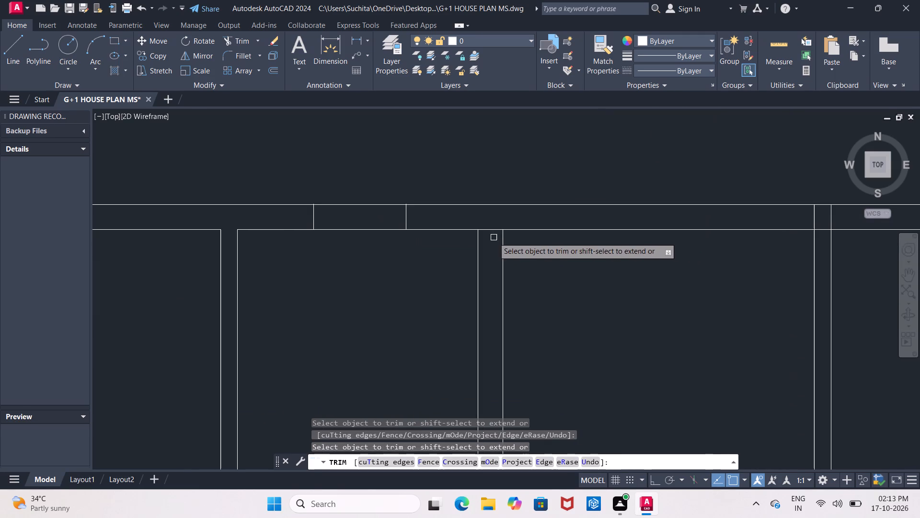
click(492, 231)
Trim the eastern partition's two lines inside the top wall and the wall's inner line between the partition's faces.
scroll(541, 260, down, 3)
scroll(619, 253, up, 4)
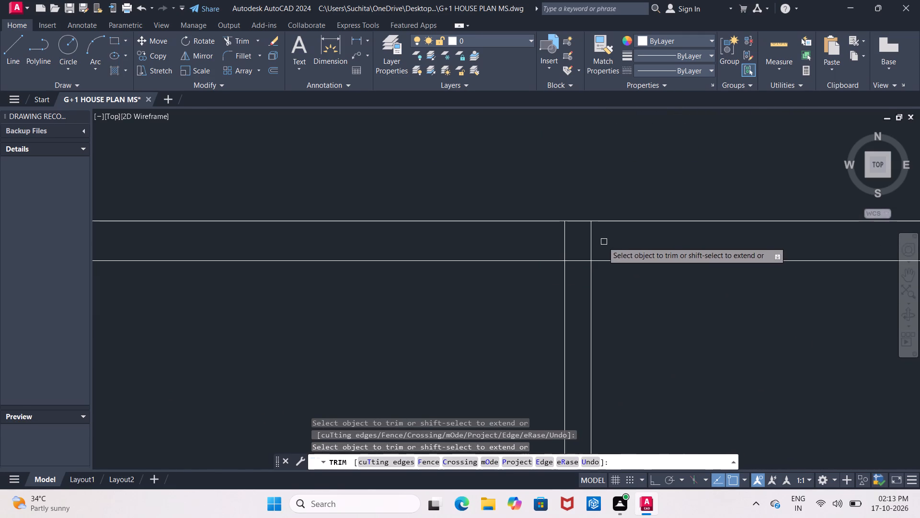
click(565, 243)
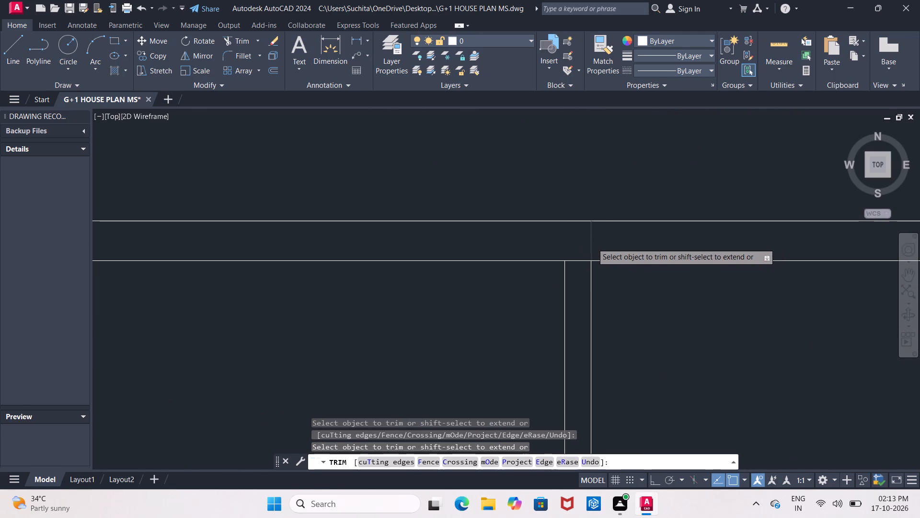
click(592, 243)
click(579, 262)
Trim the two inner wall lines that run through the wall thickness at the plan's northeast corner.
scroll(579, 262, down, 5)
scroll(653, 263, up, 2)
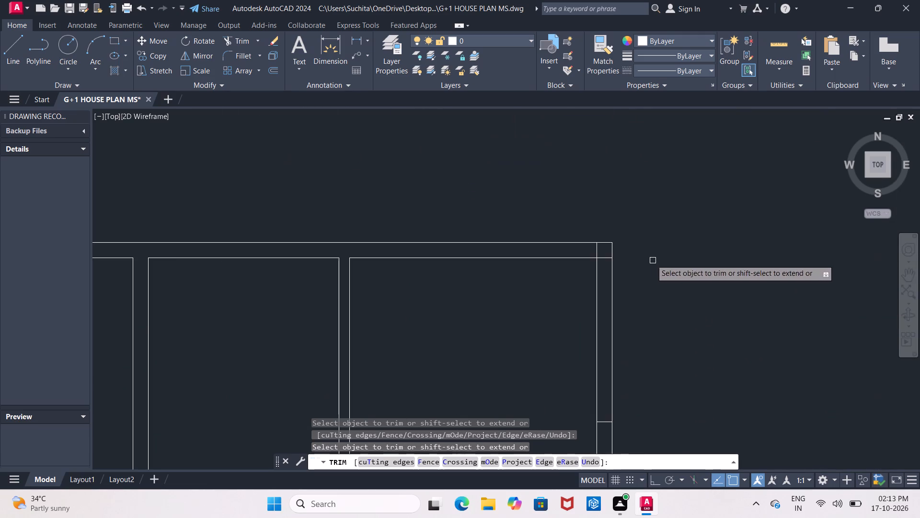
scroll(650, 259, up, 2)
click(574, 246)
click(588, 262)
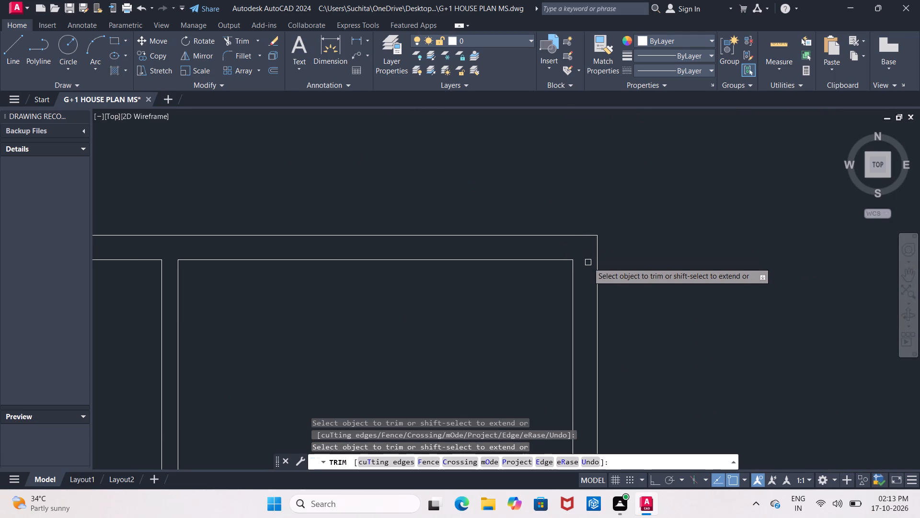
Trim the four line segments crossing inside the junction where the east outer wall meets the horizontal wall of the eastern projection.
scroll(588, 262, down, 3)
middle_drag(588, 262, 591, 194)
scroll(561, 345, down, 1)
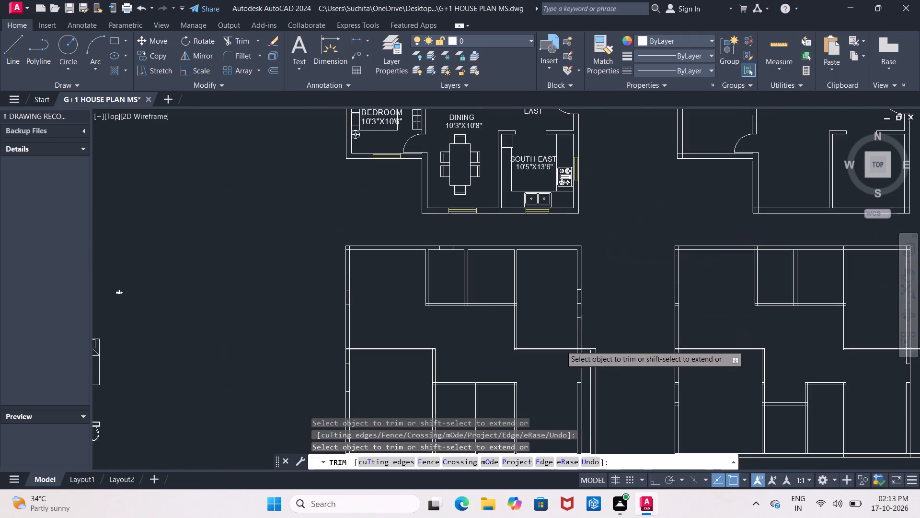
middle_drag(584, 255, 586, 245)
scroll(584, 333, up, 5)
middle_drag(584, 340, 666, 199)
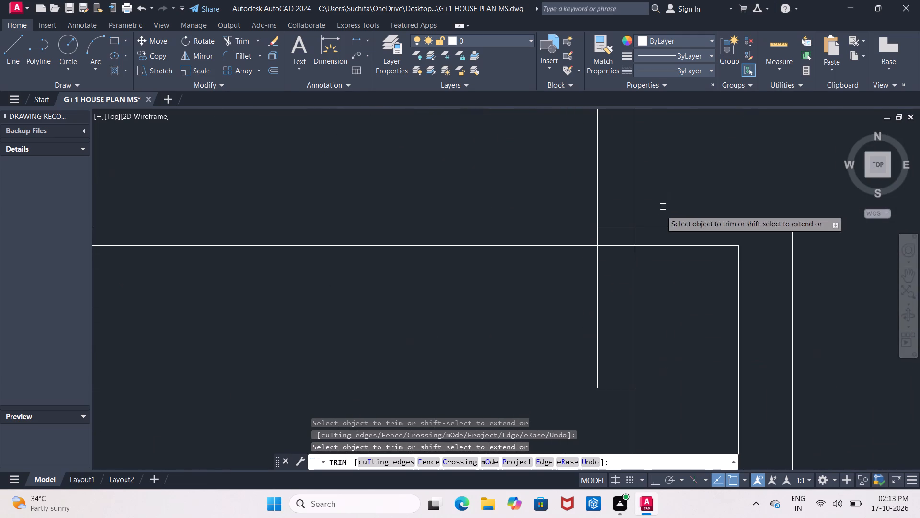
click(597, 236)
click(605, 246)
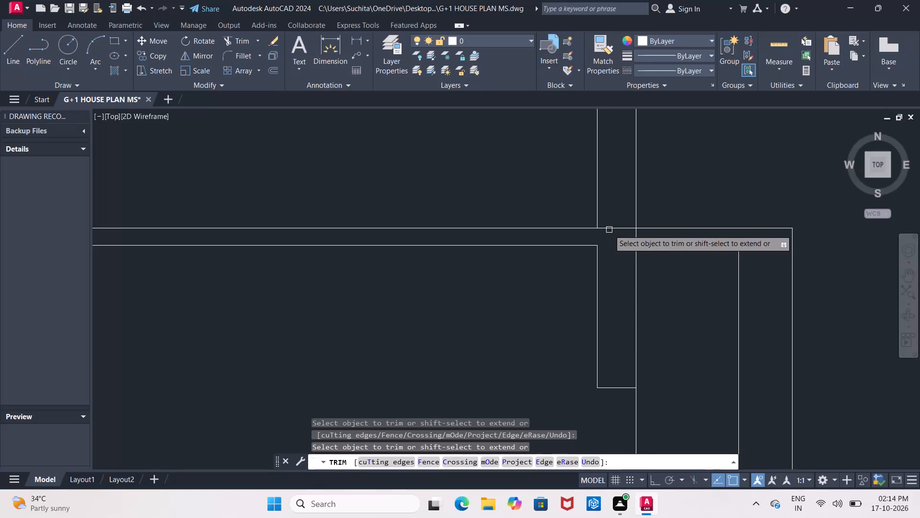
click(609, 228)
click(635, 239)
Look over the lower floor plan's remaining rooms and wall junctions, and leave the Trim command.
scroll(636, 238, down, 4)
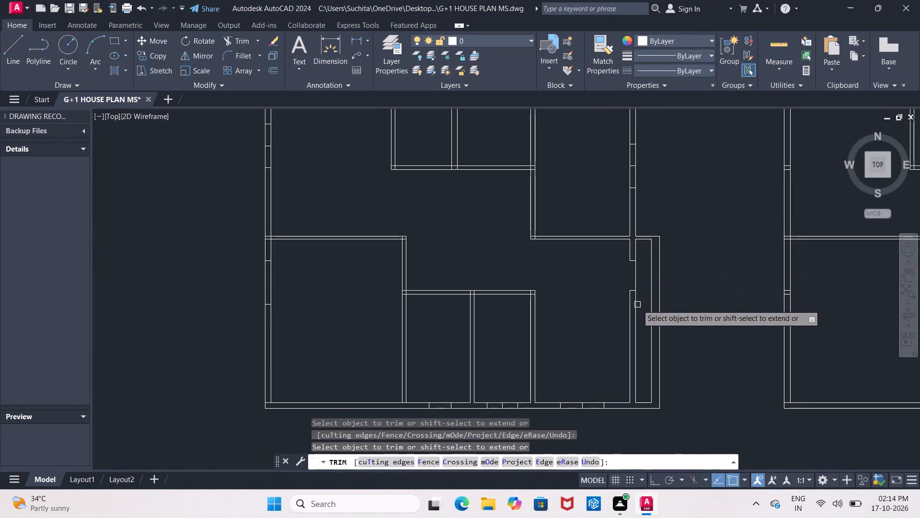
middle_drag(637, 305, 654, 150)
middle_drag(666, 212, 625, 308)
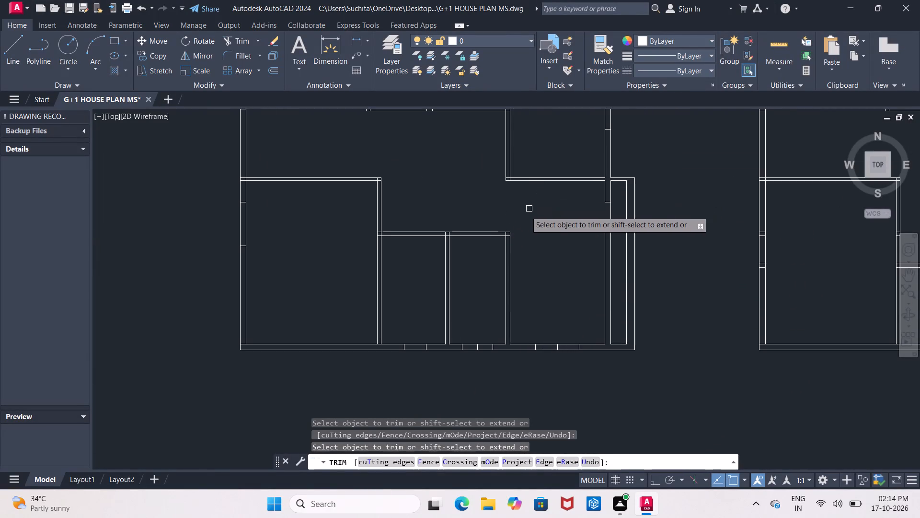
middle_drag(523, 213, 567, 210)
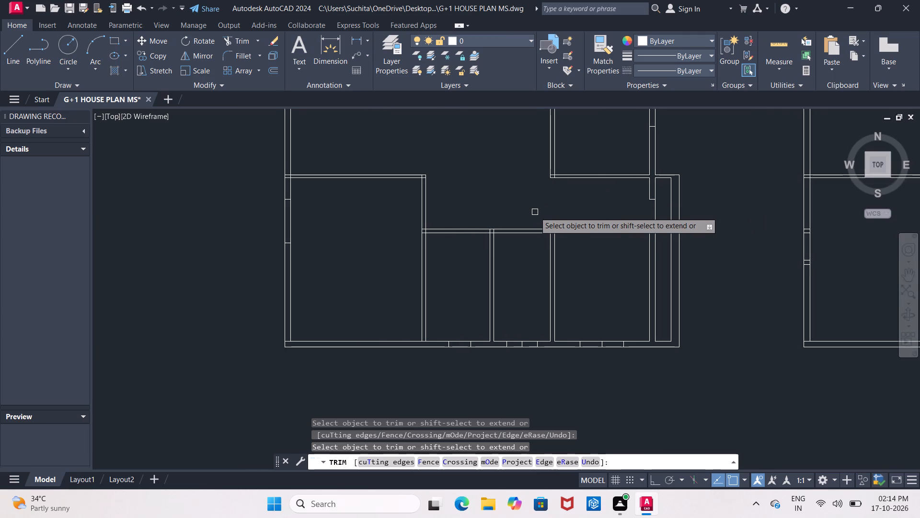
scroll(535, 212, down, 1)
middle_drag(534, 214, 530, 238)
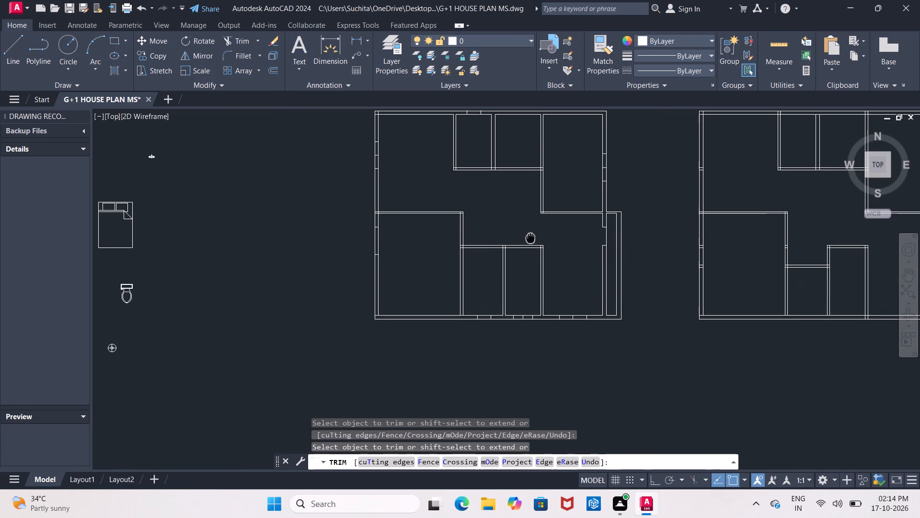
middle_drag(530, 238, 530, 238)
scroll(521, 208, up, 1)
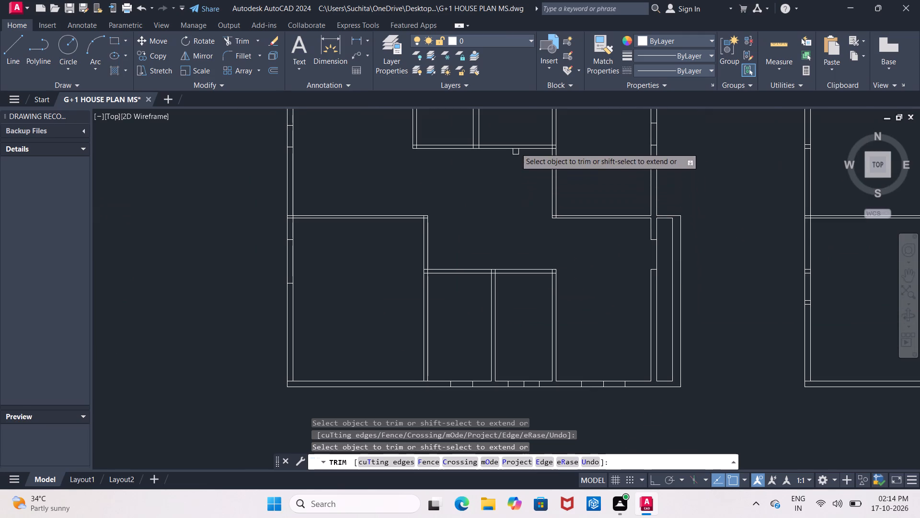
middle_drag(515, 132, 511, 260)
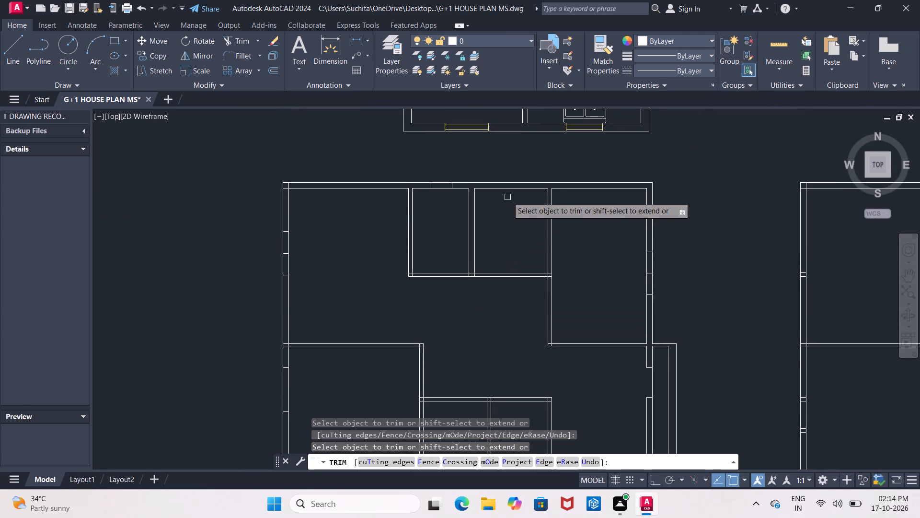
scroll(491, 208, up, 1)
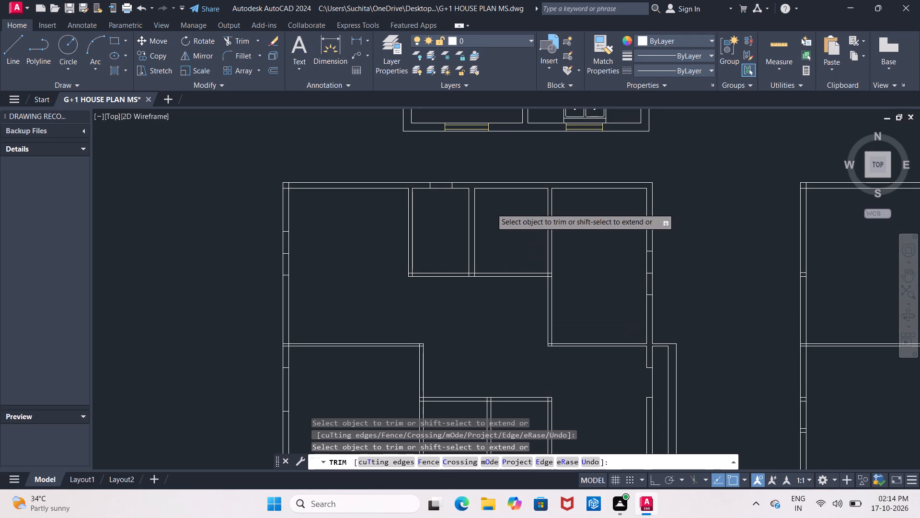
key(Escape)
Offset the eastern partition's west face and the top wall's inner line 3' into the room between the middle and eastern partitions.
key(o)
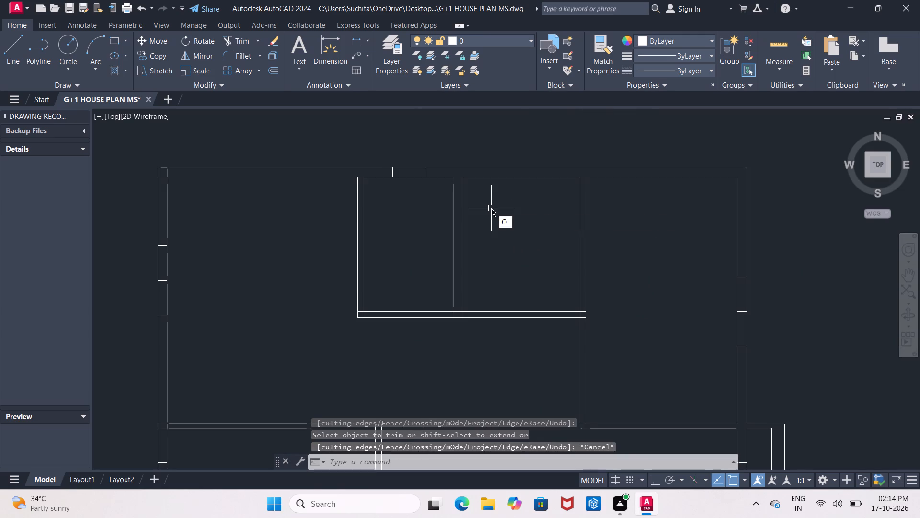
key(shift+Return)
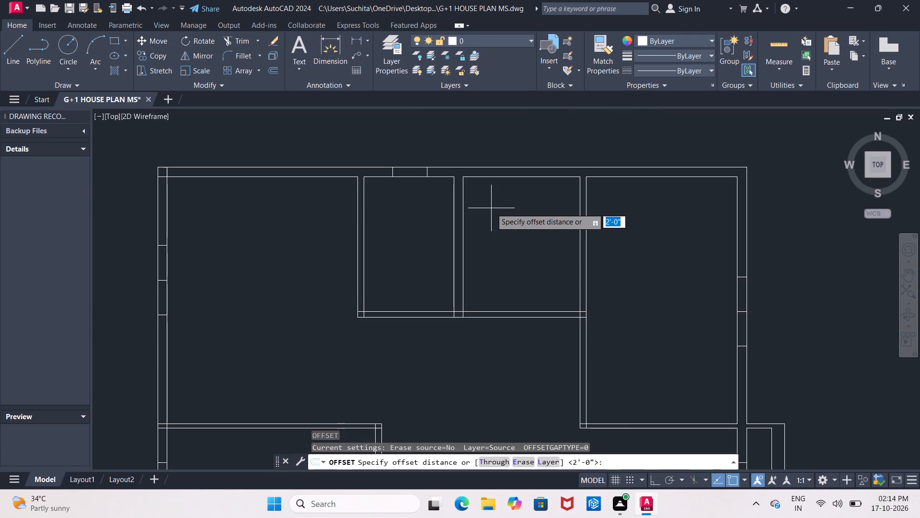
text(3')
key(Return)
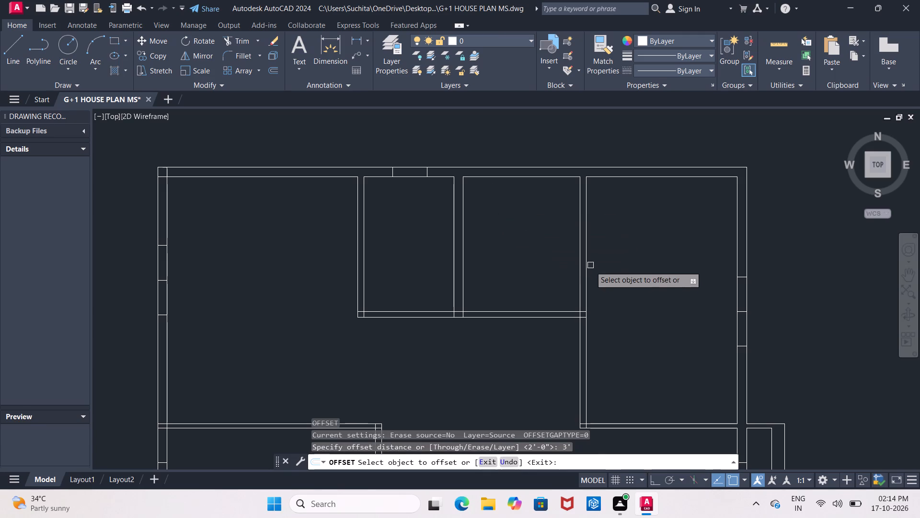
click(581, 276)
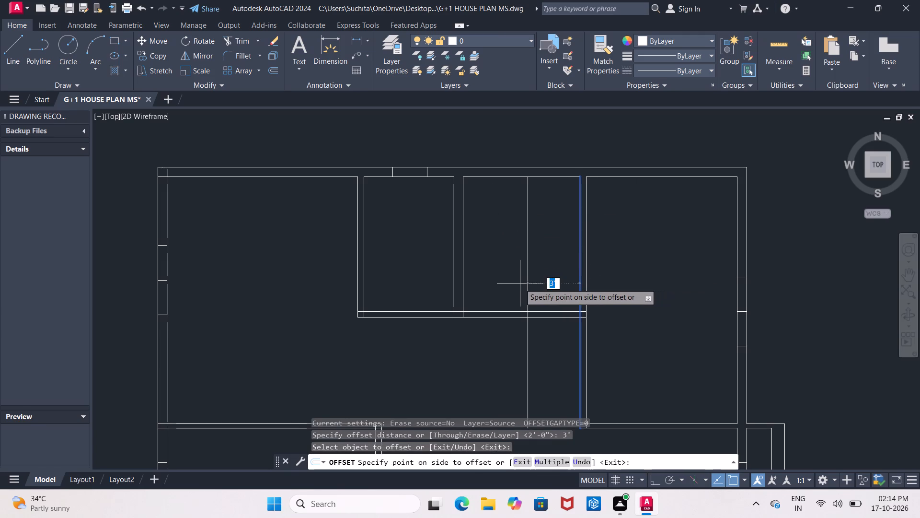
click(520, 283)
click(563, 176)
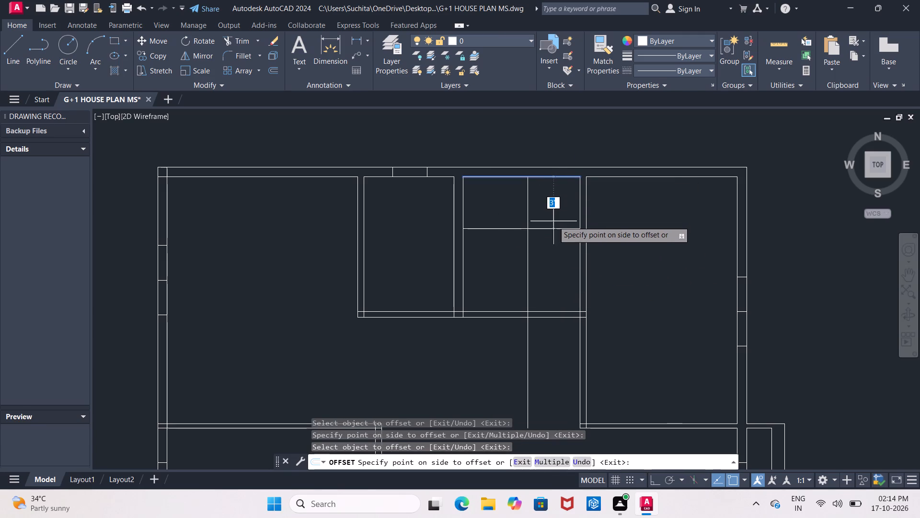
click(553, 224)
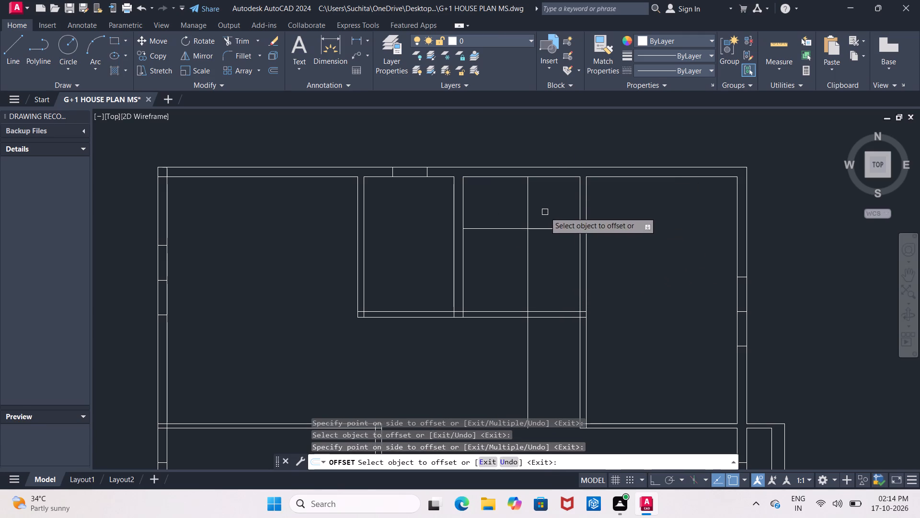
key(Escape)
key(Escape)
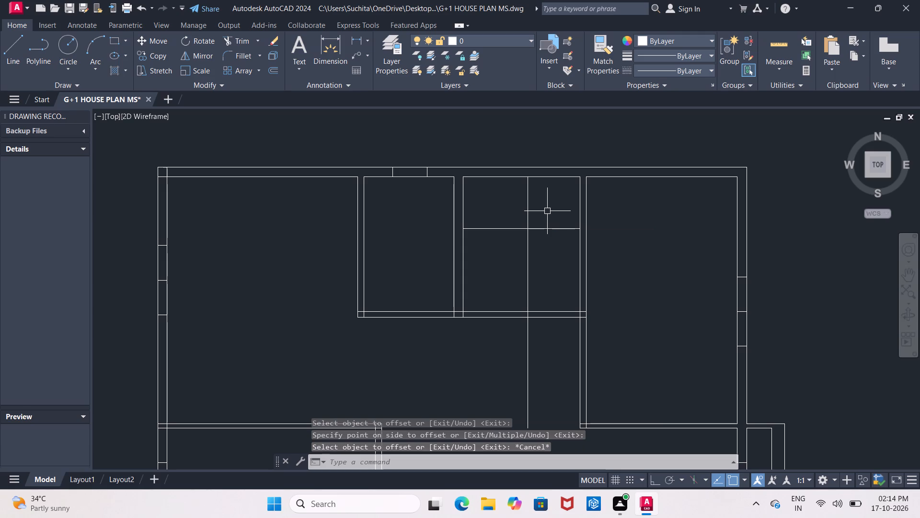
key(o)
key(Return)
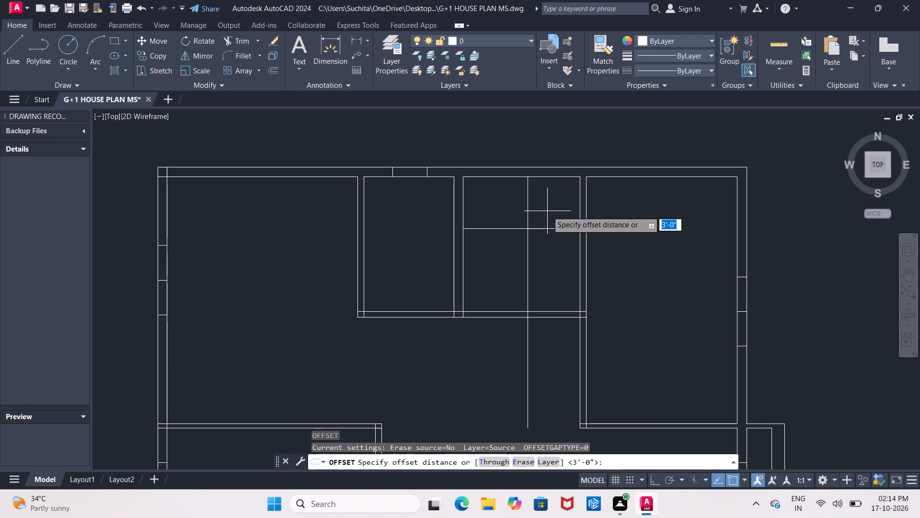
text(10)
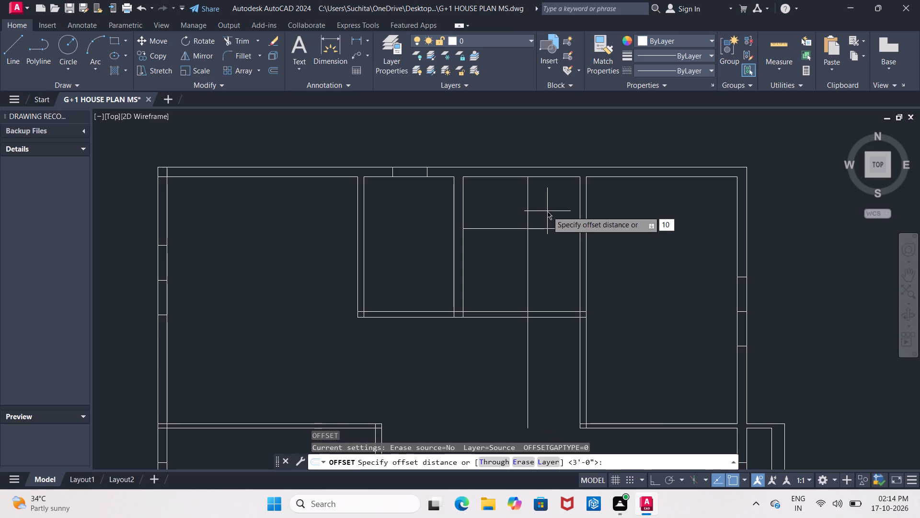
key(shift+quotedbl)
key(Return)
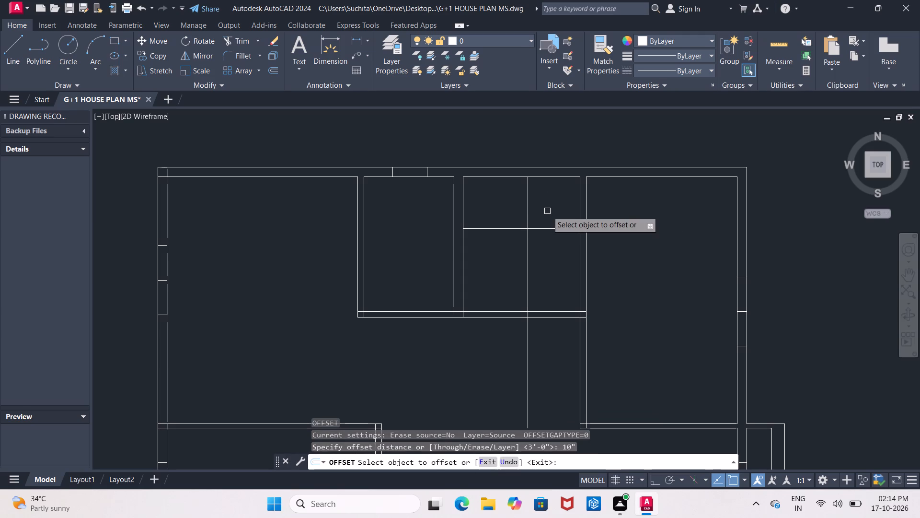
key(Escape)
Offset vertical lines at 10" spacing: two eastward from the middle partition's east face and one westward from the 3' vertical line.
key(o)
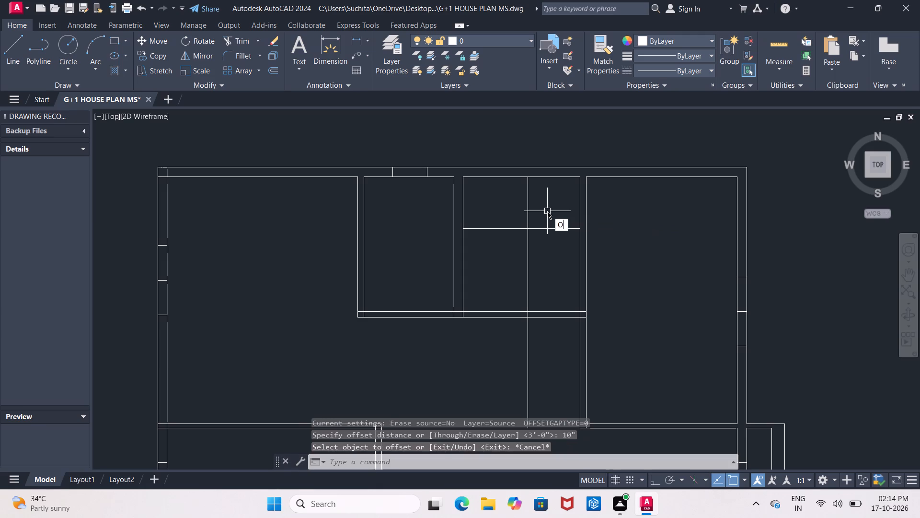
key(Return)
text(10)
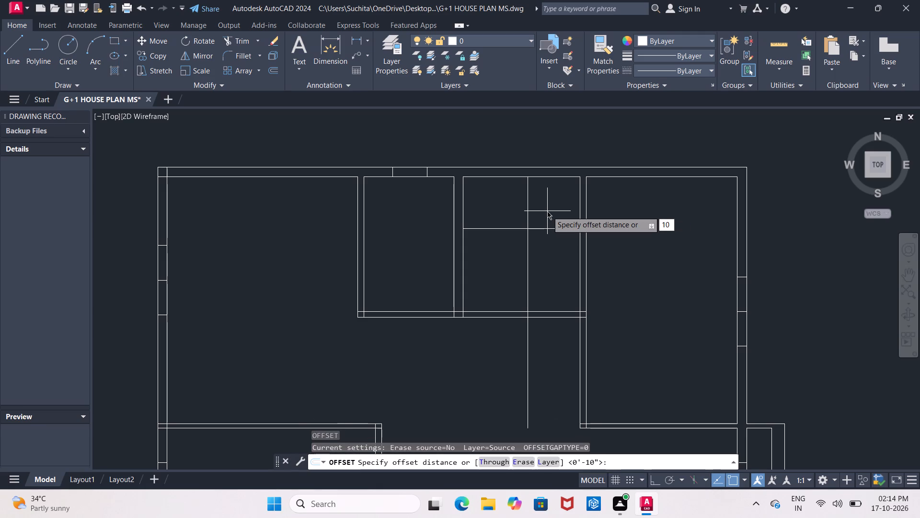
key(shift+quotedbl)
key(shift+Return)
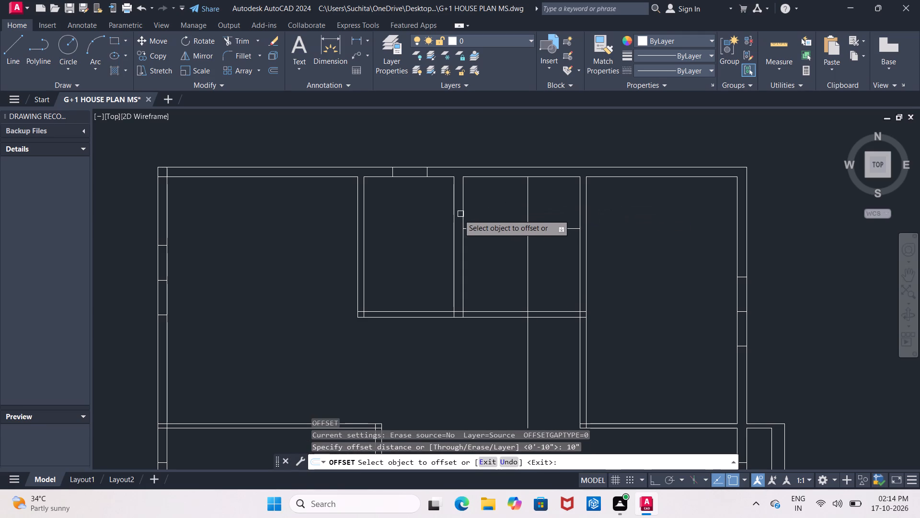
click(463, 211)
click(491, 211)
click(529, 214)
click(480, 206)
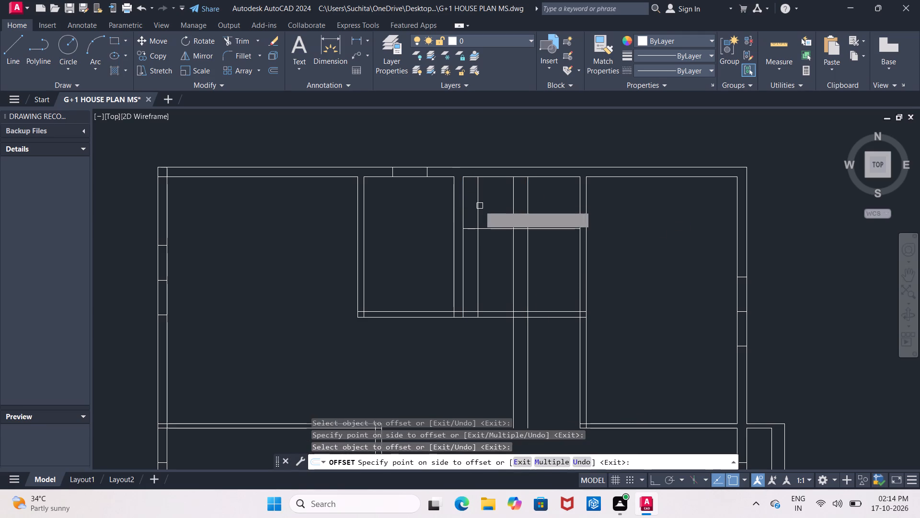
click(478, 209)
click(509, 211)
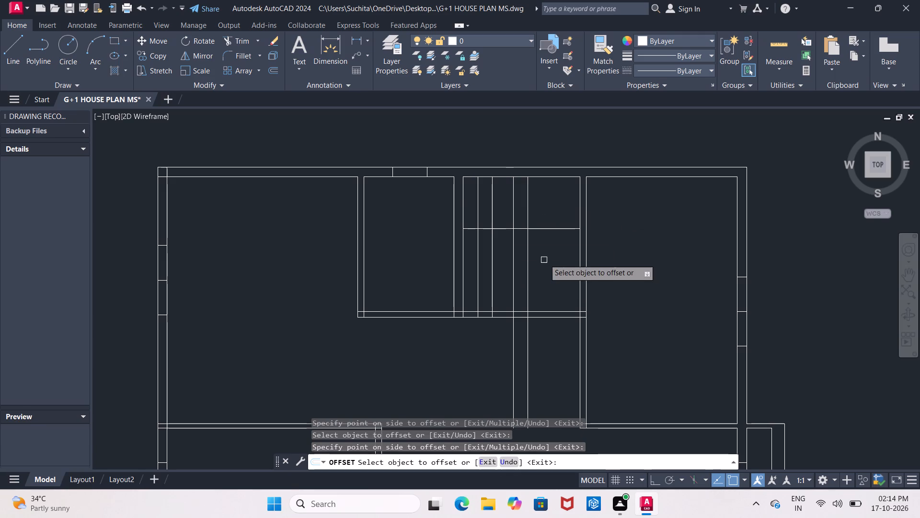
Offset the room's 3' horizontal line successively southward at 10" spacing to make five parallel lines.
click(551, 231)
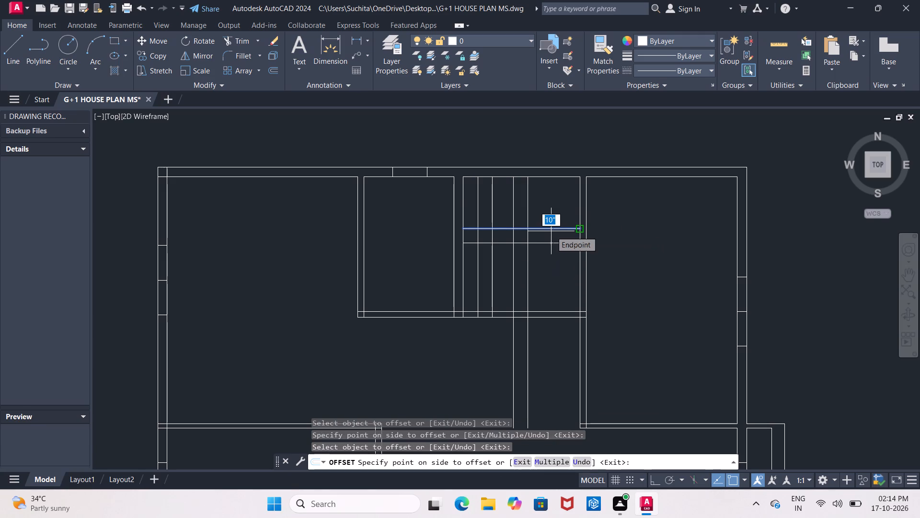
click(554, 251)
click(555, 239)
click(555, 242)
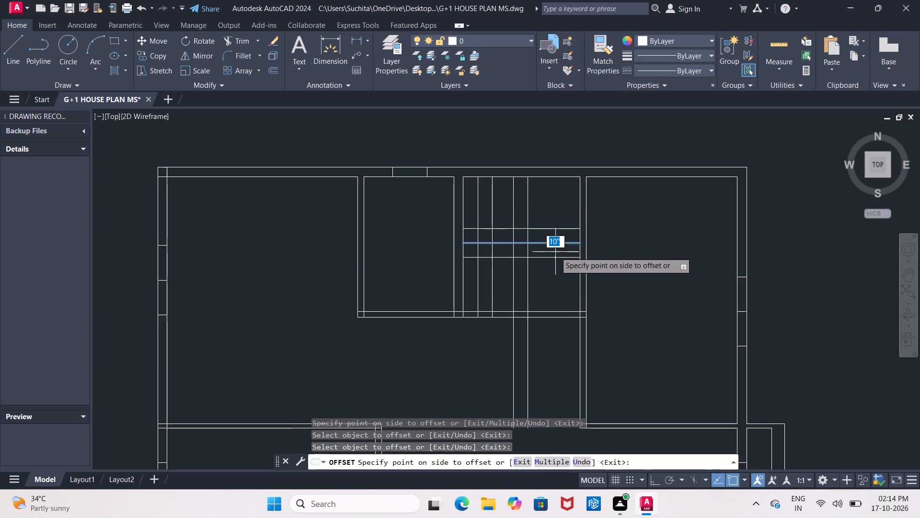
click(556, 255)
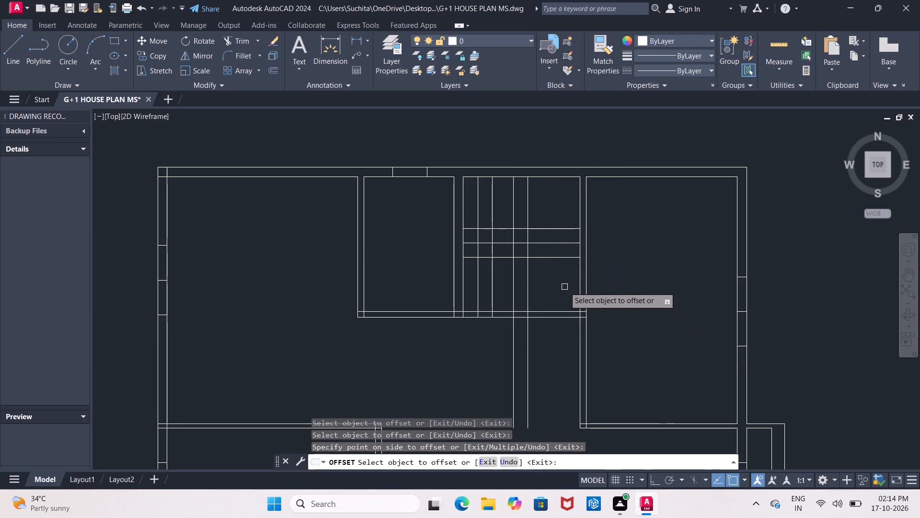
click(551, 256)
click(558, 275)
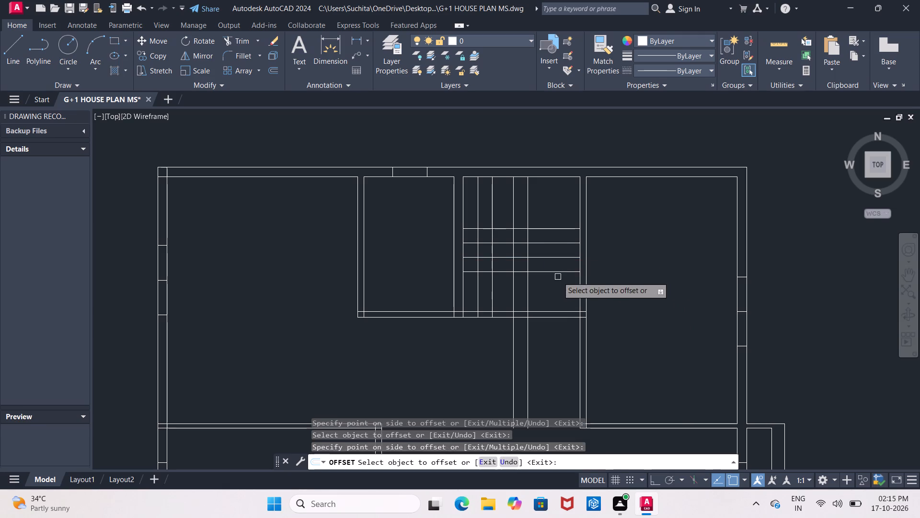
click(557, 272)
click(565, 313)
click(563, 289)
click(563, 308)
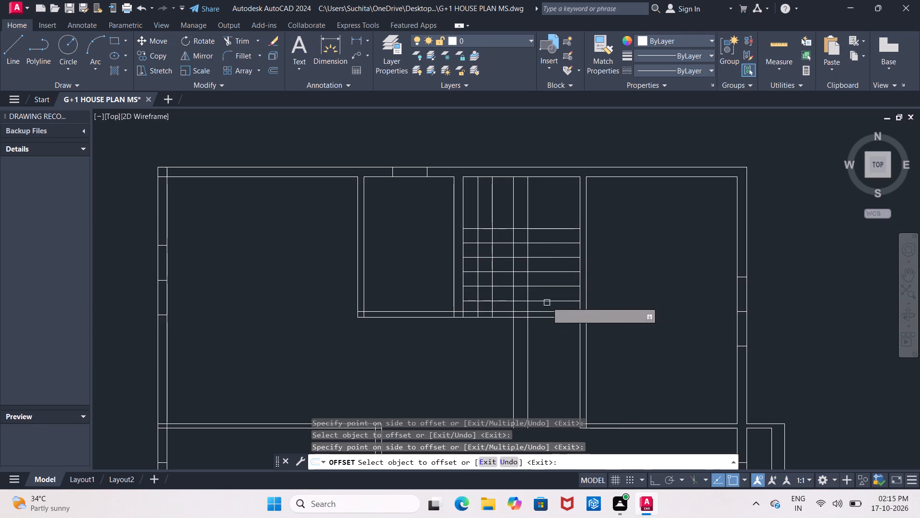
Continue the horizontal series with four more 10" offsets southward, past the room's lower wall, and end the Offset command.
click(547, 297)
click(550, 299)
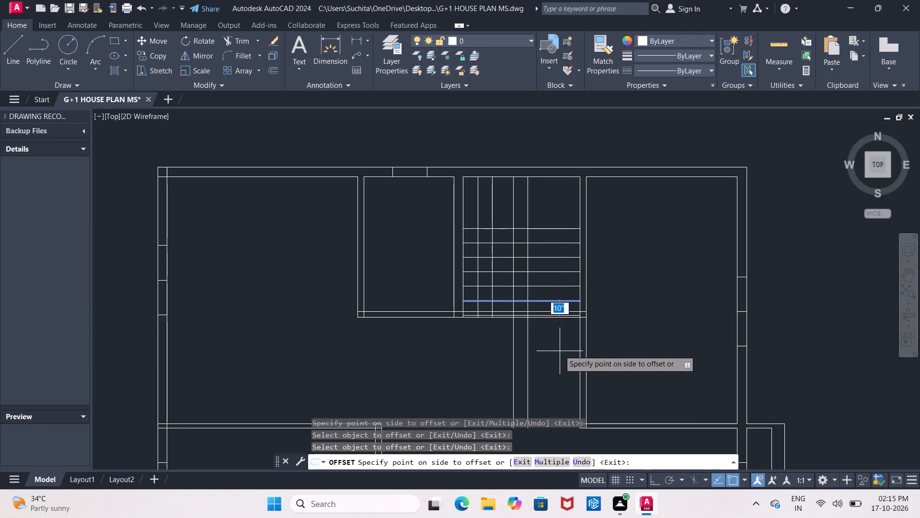
scroll(556, 336, up, 3)
click(561, 318)
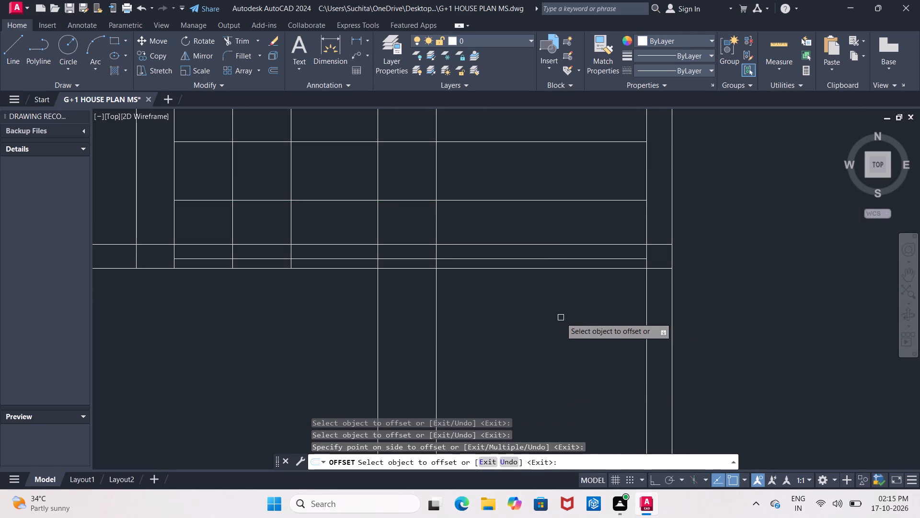
click(562, 261)
click(572, 304)
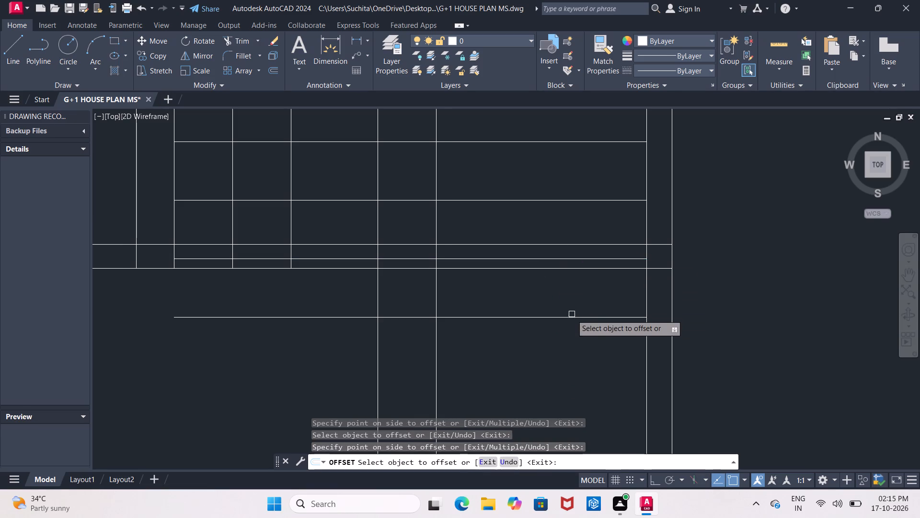
click(572, 316)
click(581, 347)
scroll(581, 347, down, 2)
middle_drag(581, 347, 555, 237)
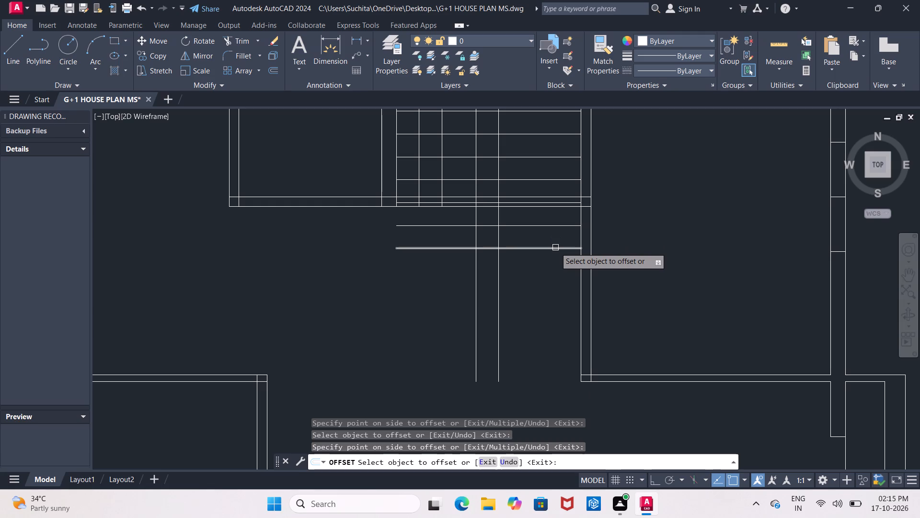
click(555, 247)
click(554, 261)
middle_drag(554, 261, 556, 293)
scroll(556, 293, down, 1)
key(Escape)
scroll(522, 258, up, 4)
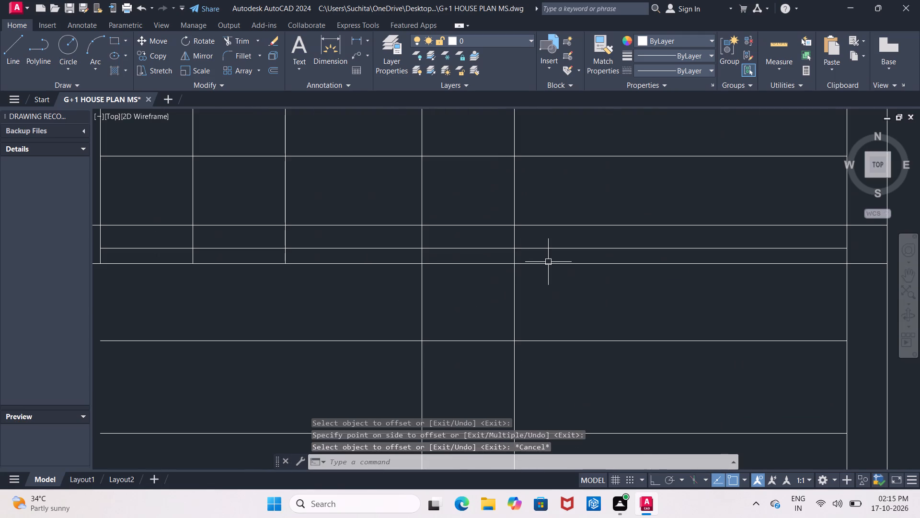
Delete the two horizontal lines of the staircase room's lower wall that cross the tread lines.
click(548, 262)
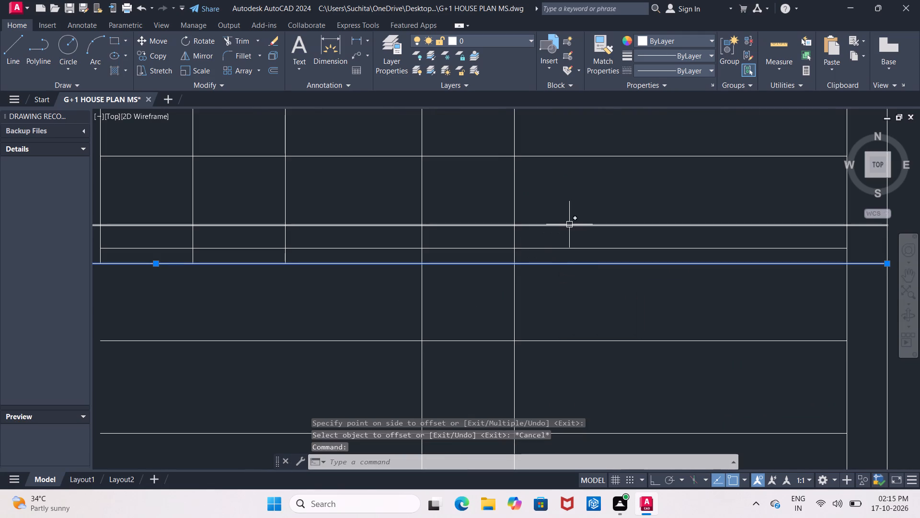
click(569, 224)
key(Delete)
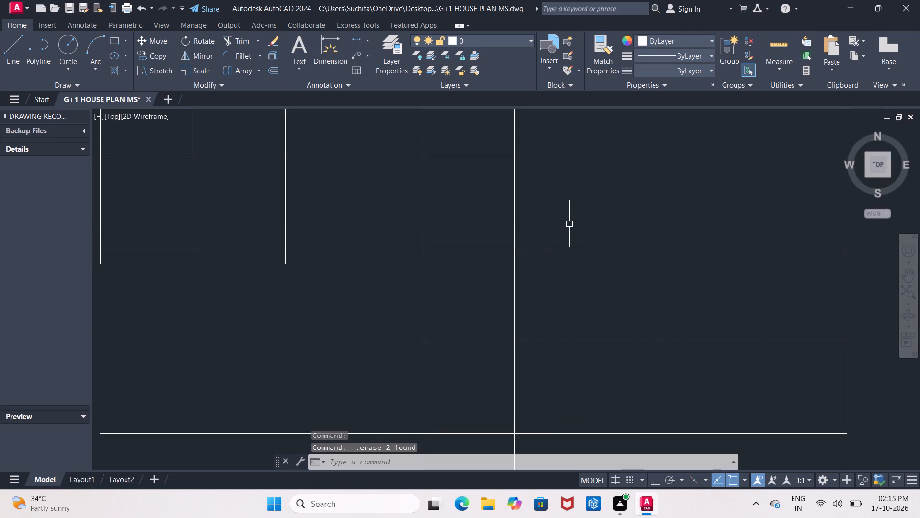
Trim the vertical lines just below the 3' landing line and the tread lines west of the vertical flight.
scroll(569, 224, down, 5)
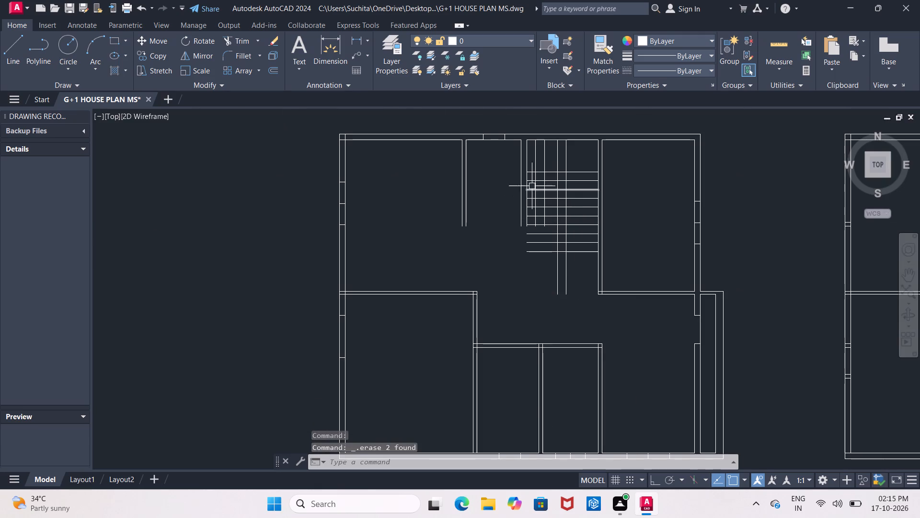
scroll(581, 167, up, 1)
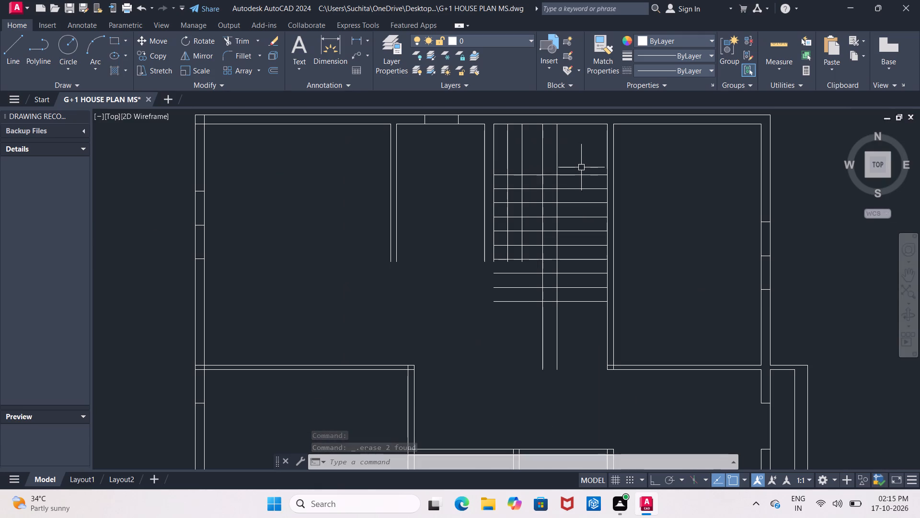
text(TR)
key(space)
key(space)
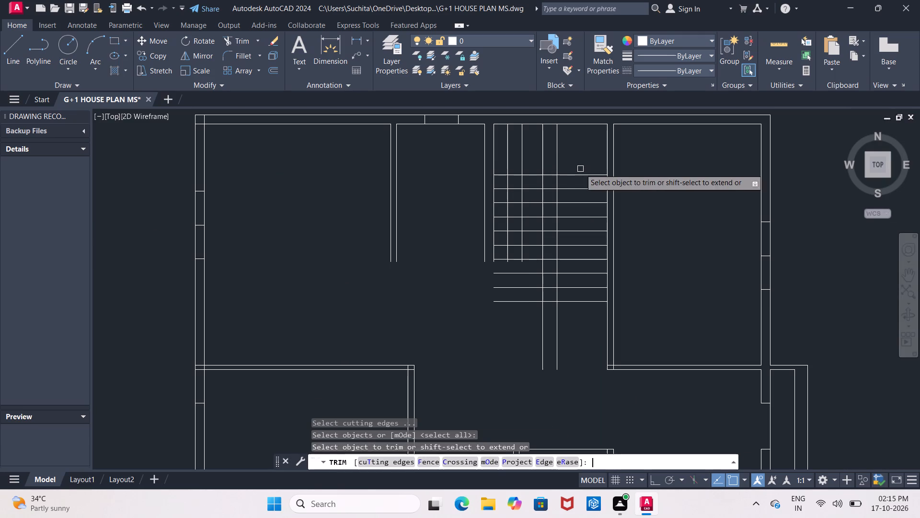
click(506, 181)
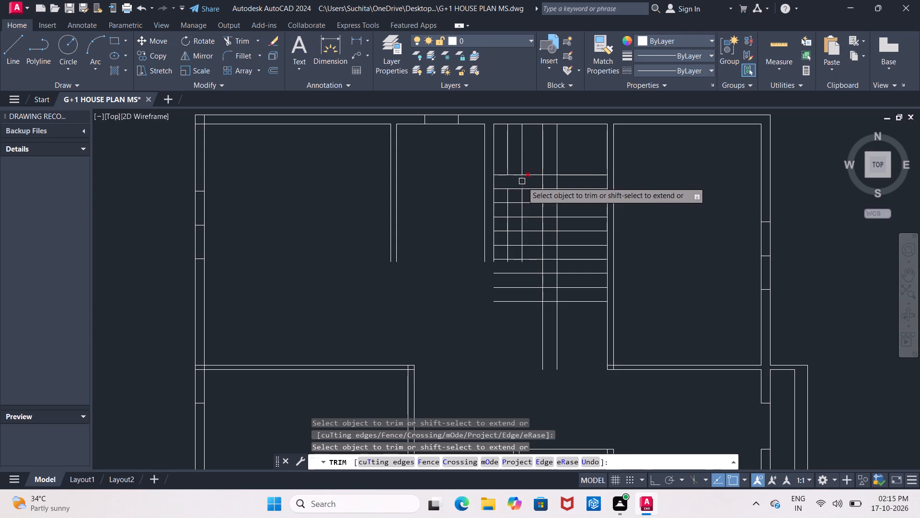
click(523, 182)
click(544, 184)
drag(530, 182, 530, 191)
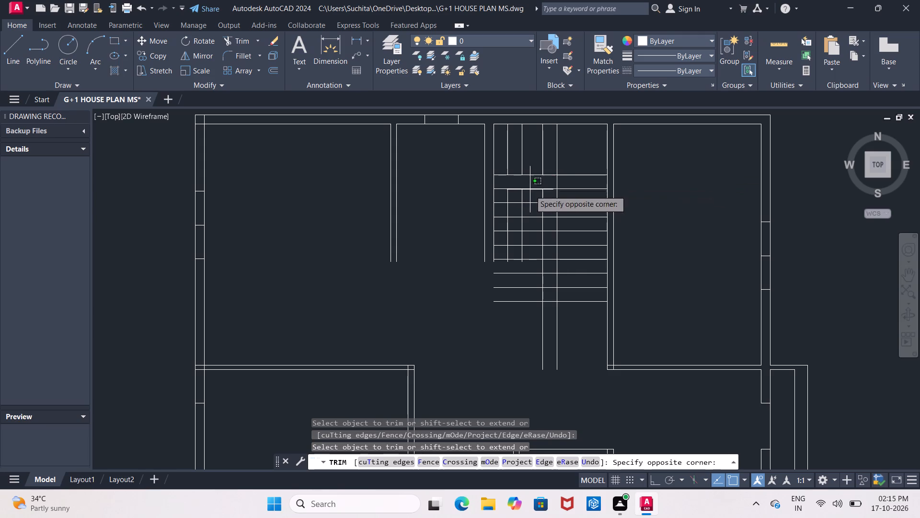
drag(530, 191, 530, 296)
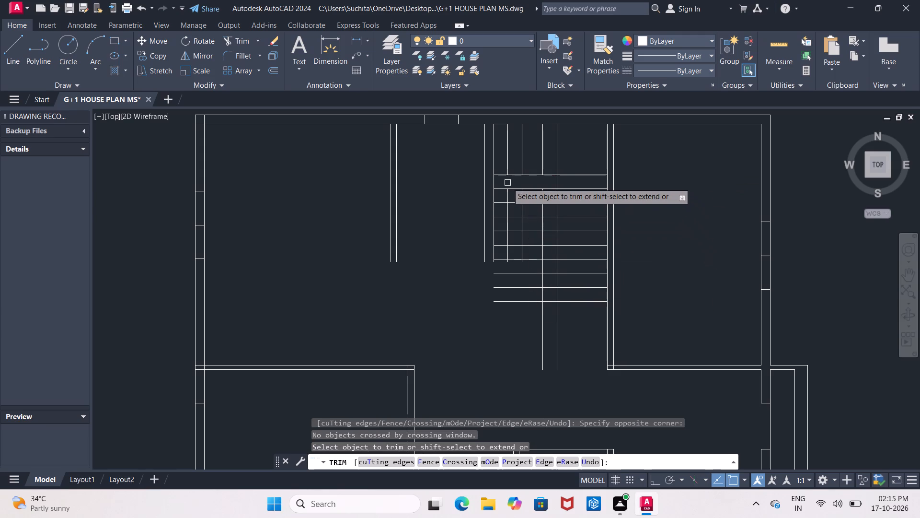
click(503, 183)
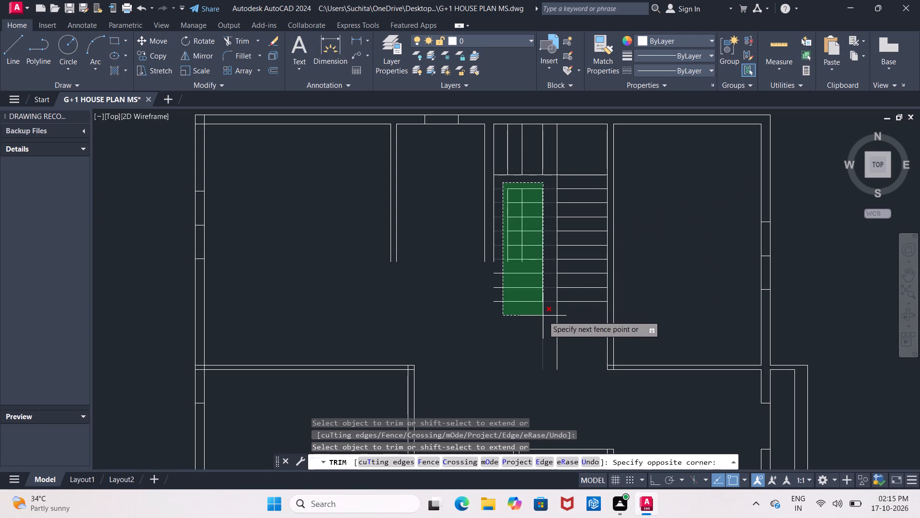
click(542, 321)
scroll(501, 199, up, 1)
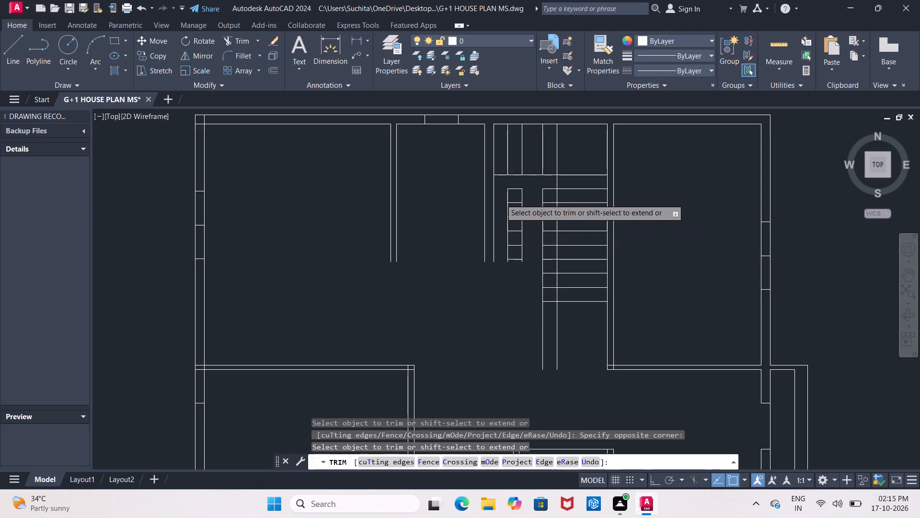
key(Escape)
Delete the leftover ladder-shaped line fragments between the middle partition and the vertical flight.
click(507, 179)
click(547, 315)
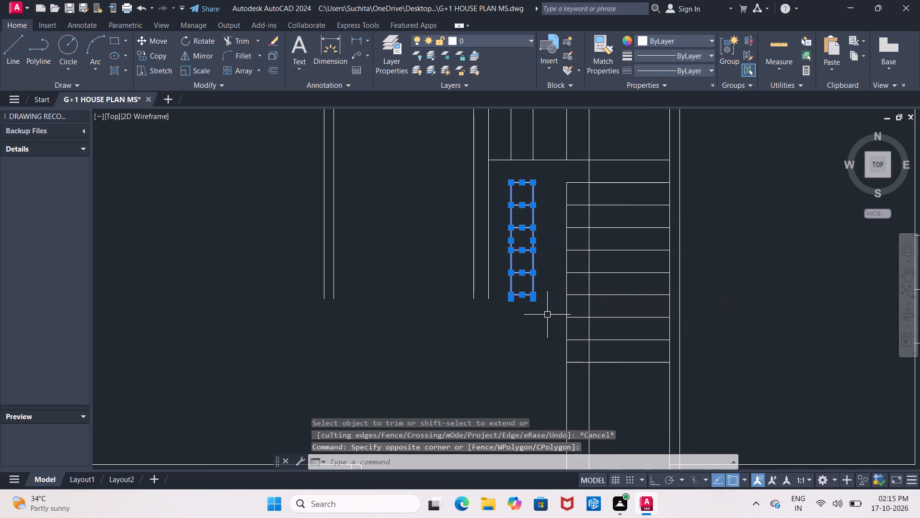
key(Delete)
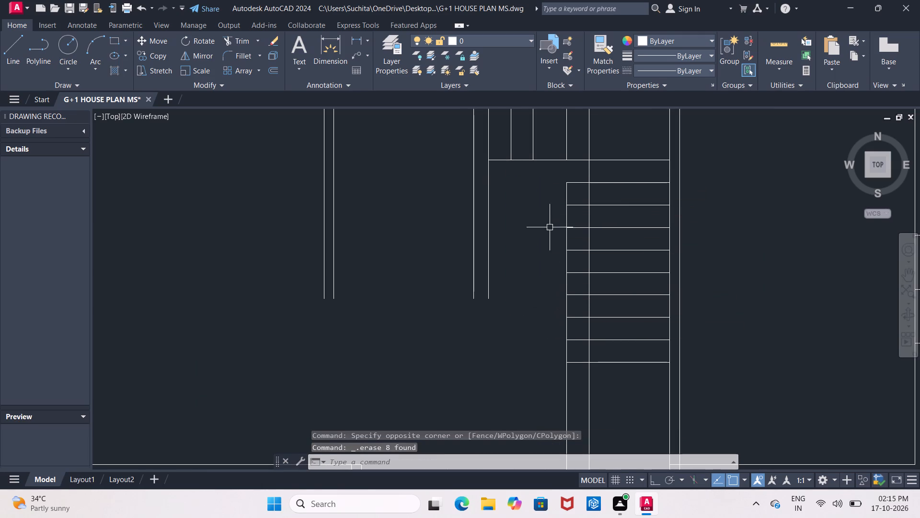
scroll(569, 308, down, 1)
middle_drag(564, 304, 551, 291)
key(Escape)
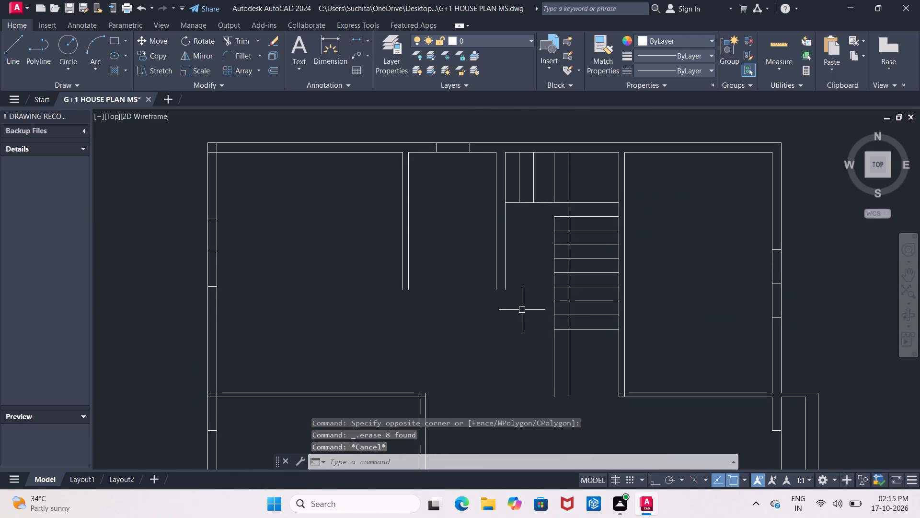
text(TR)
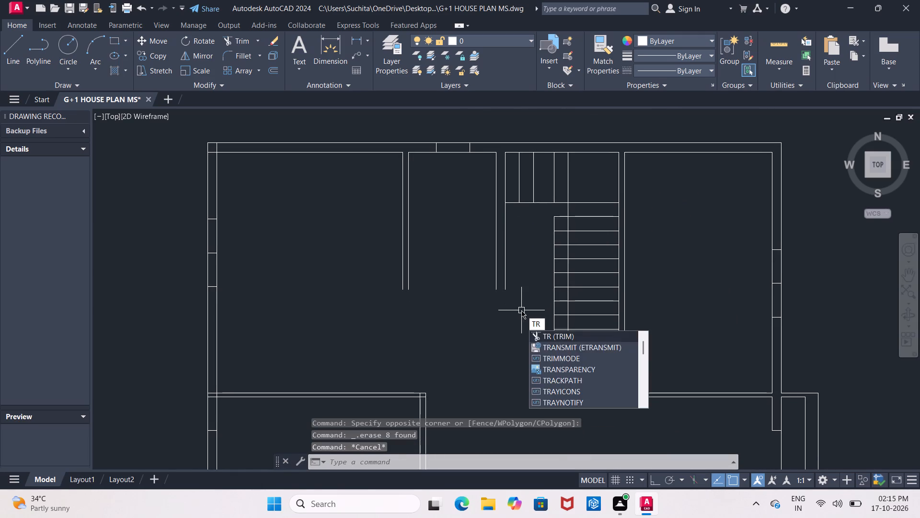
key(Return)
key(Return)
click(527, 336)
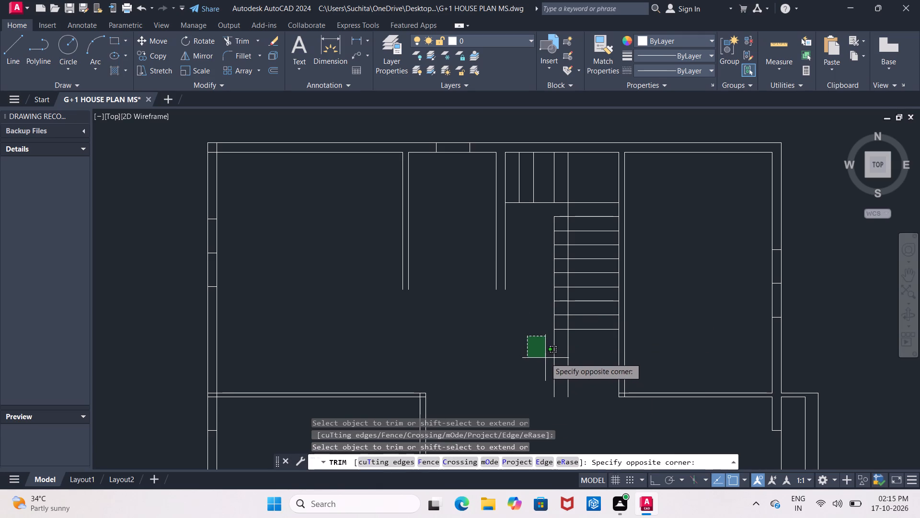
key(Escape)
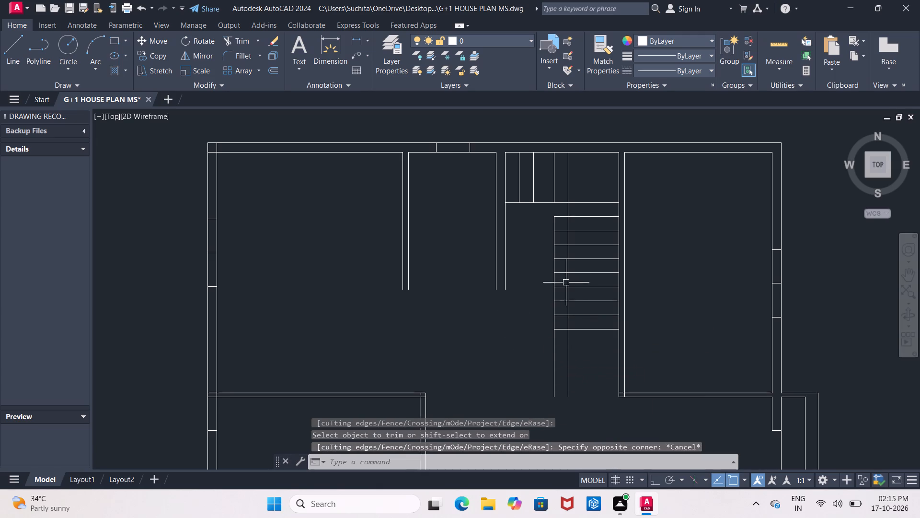
Delete the extra vertical line along the treads' west ends, below the landing line.
click(543, 212)
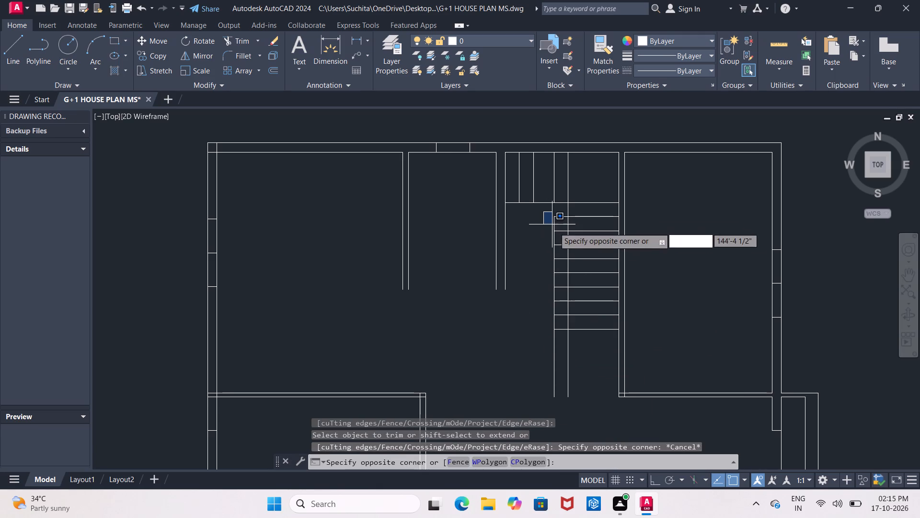
click(559, 411)
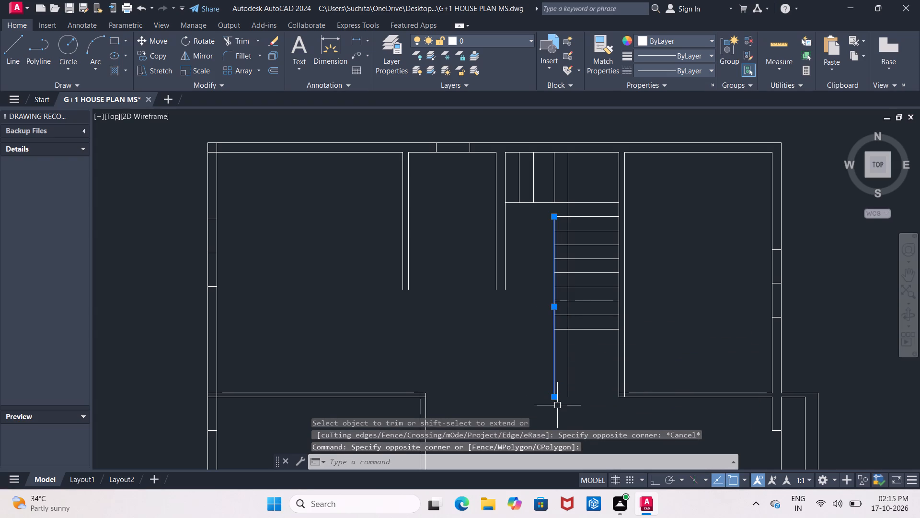
key(Delete)
Trim the treads' west ends back to the flight's edge line and cut that edge line off below the lowest tread.
text(TR)
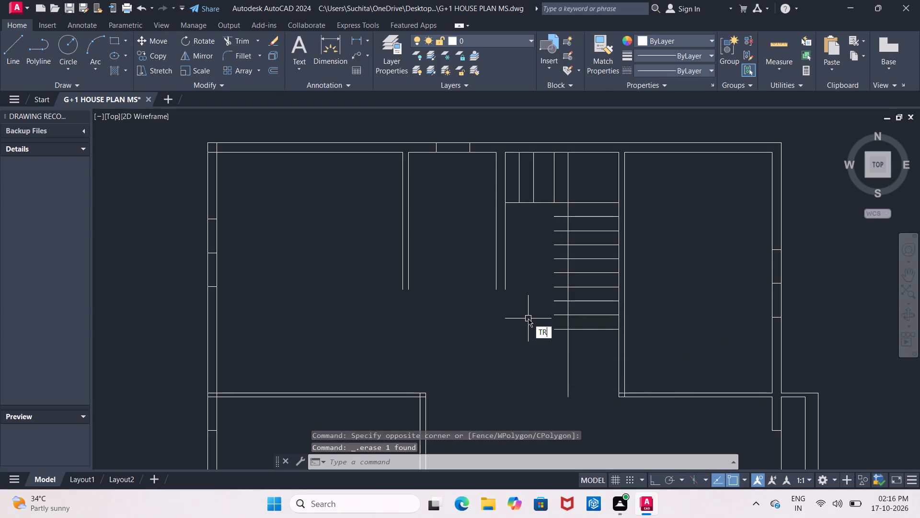
key(space)
key(space)
drag(552, 209, 552, 215)
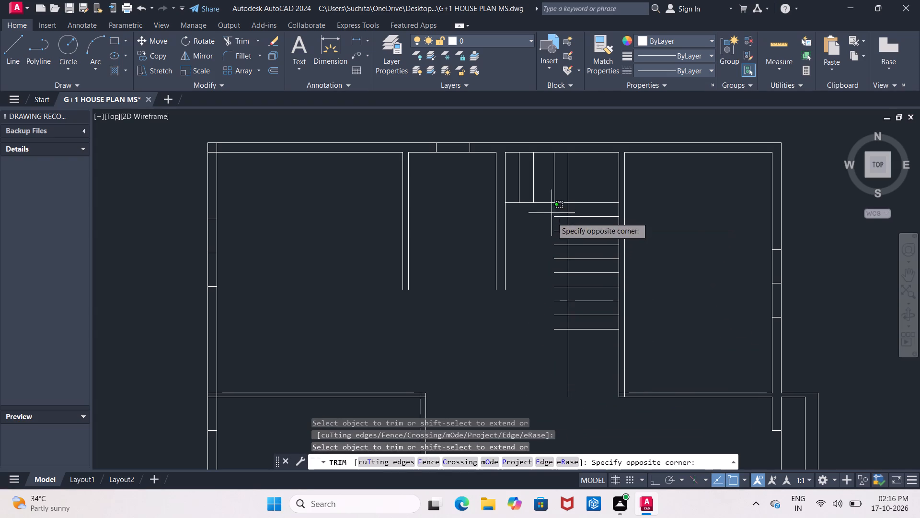
click(563, 336)
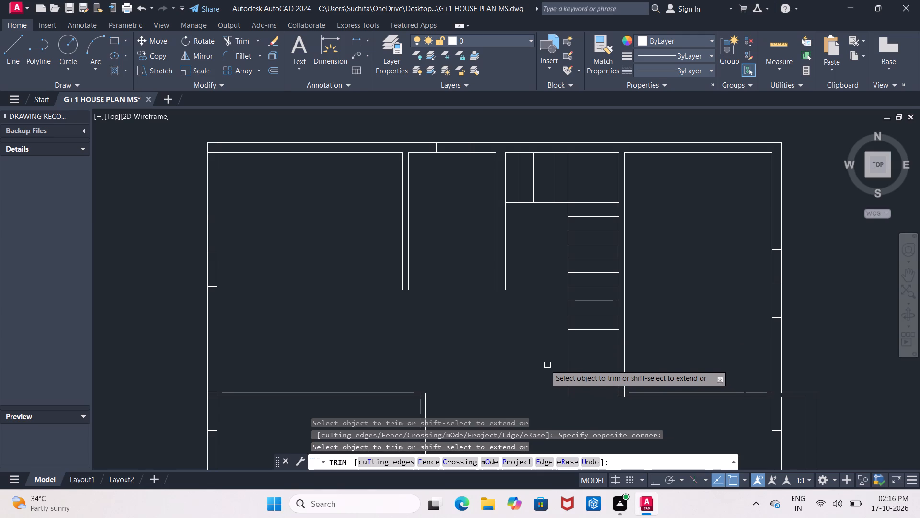
click(561, 342)
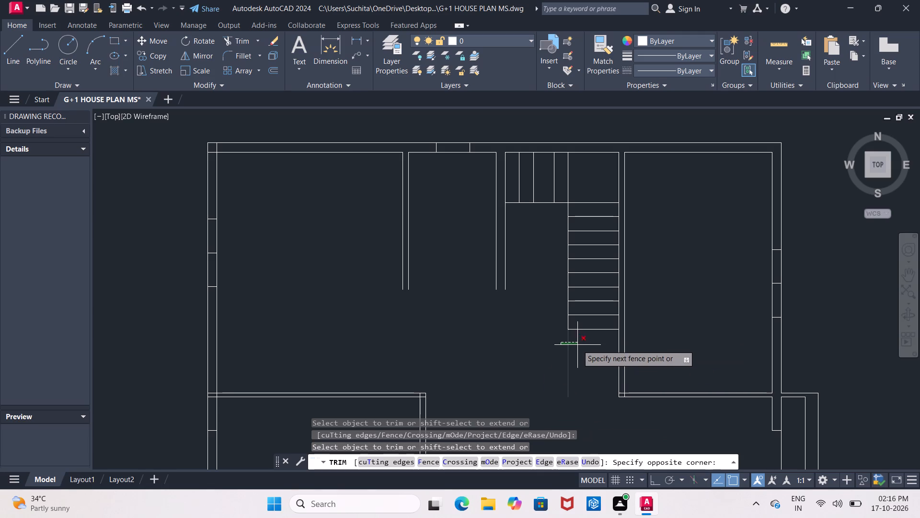
click(579, 346)
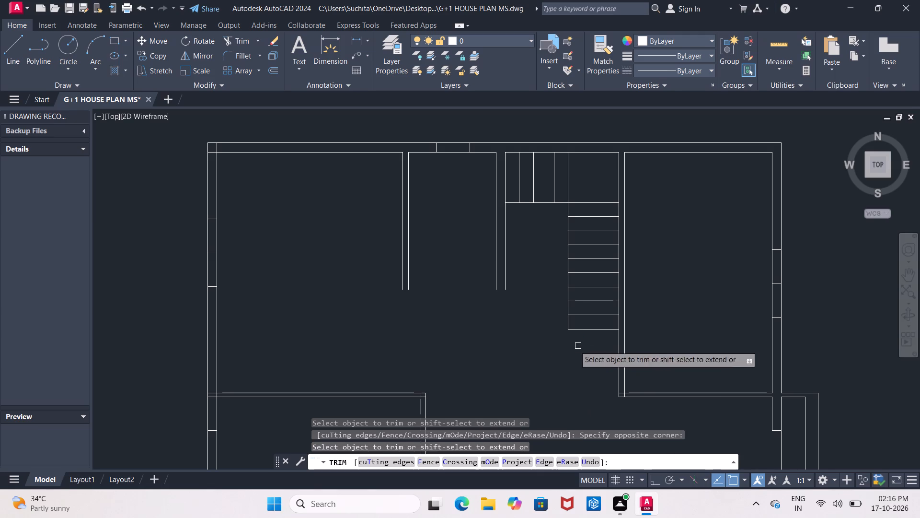
key(Escape)
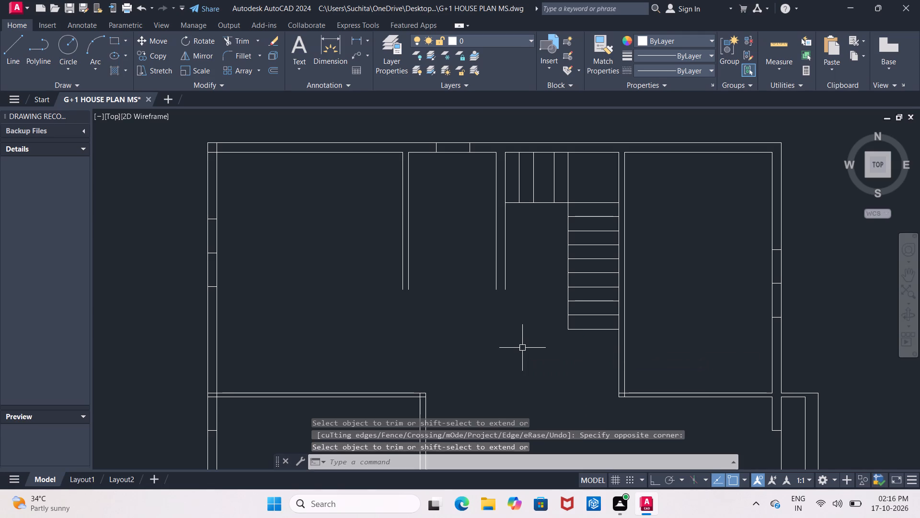
Offset three lines by 2": the landing line southward, the middle partition's east face eastward, and the flight's edge line westward.
key(o)
key(Return)
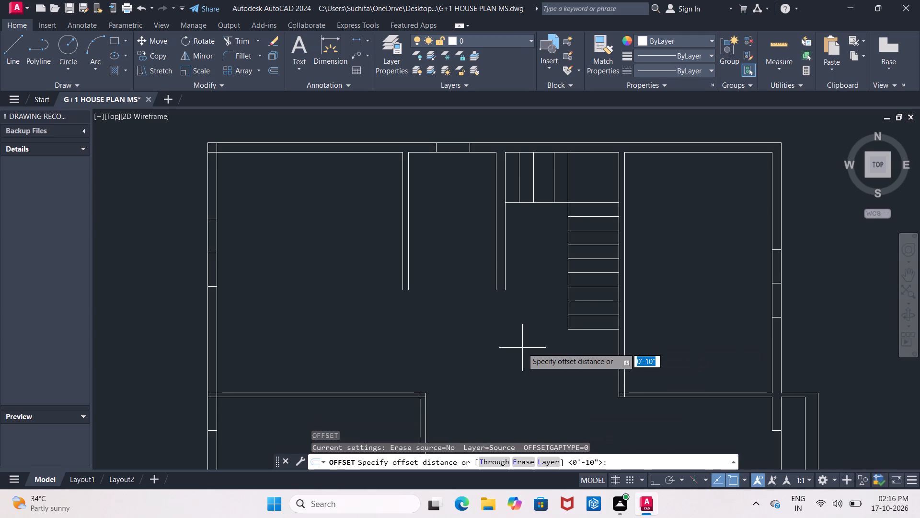
key(2)
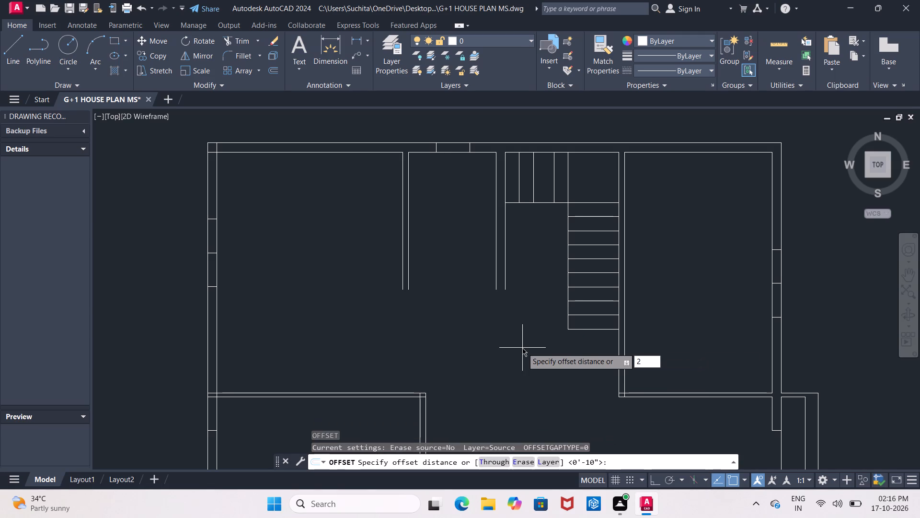
key(shift+quotedbl)
key(Return)
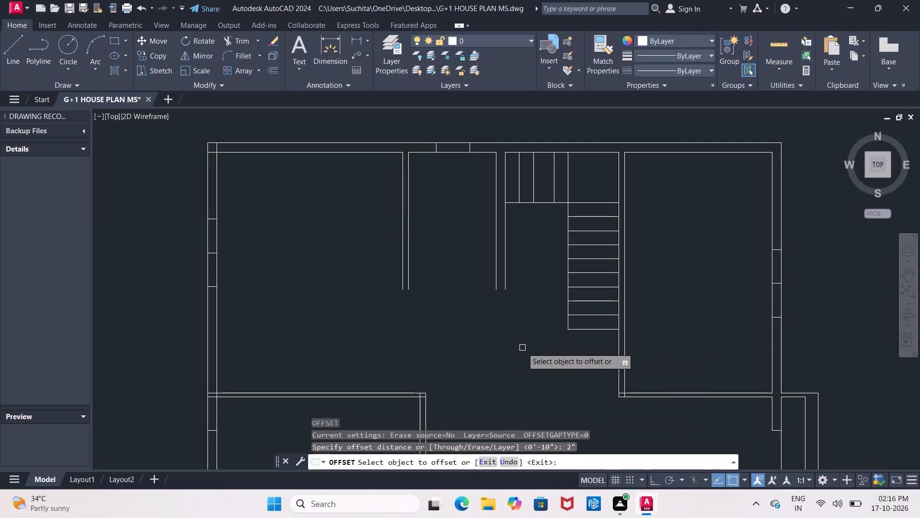
click(523, 202)
click(524, 213)
click(507, 239)
click(521, 256)
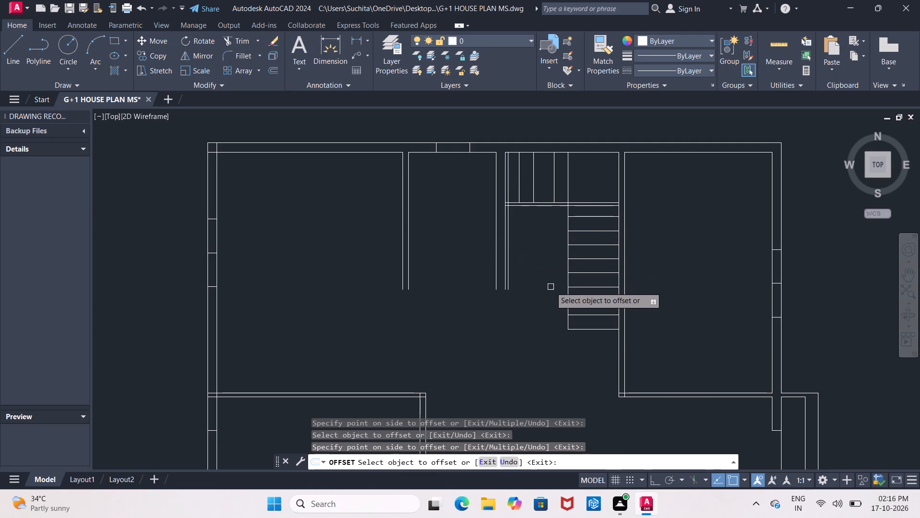
click(570, 299)
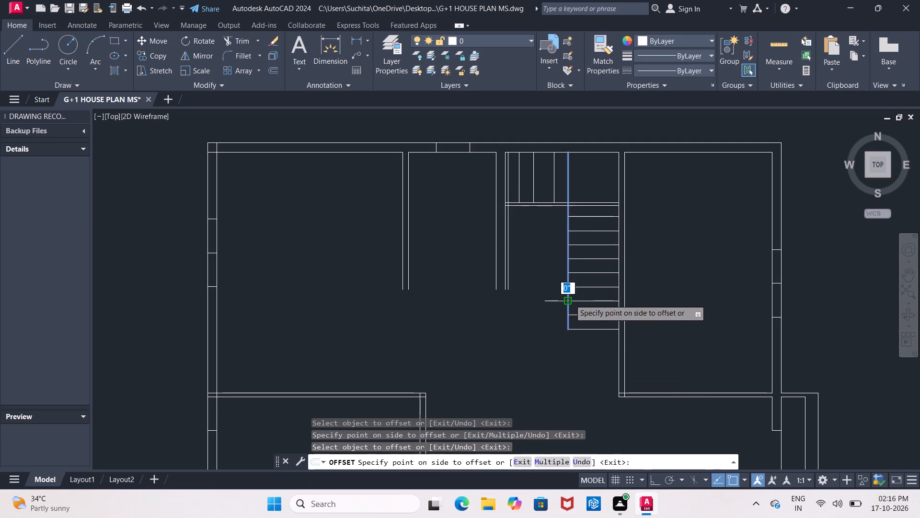
click(518, 303)
key(Escape)
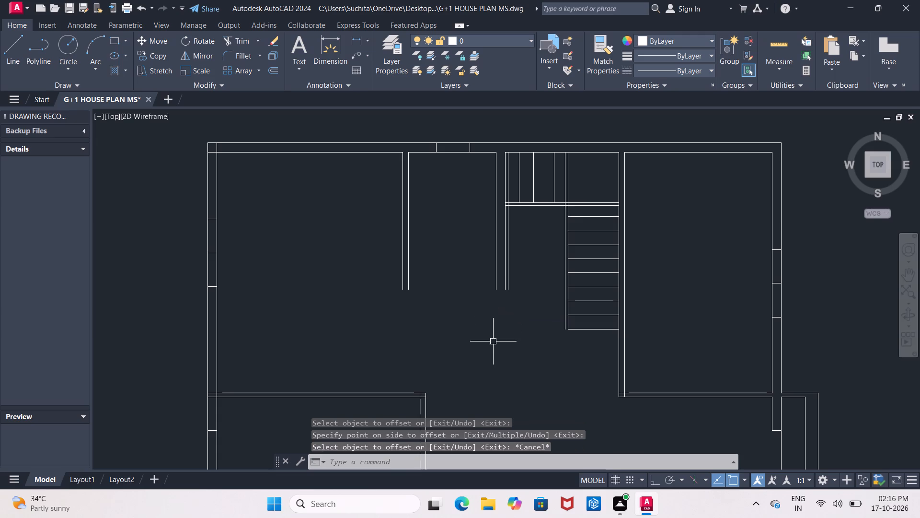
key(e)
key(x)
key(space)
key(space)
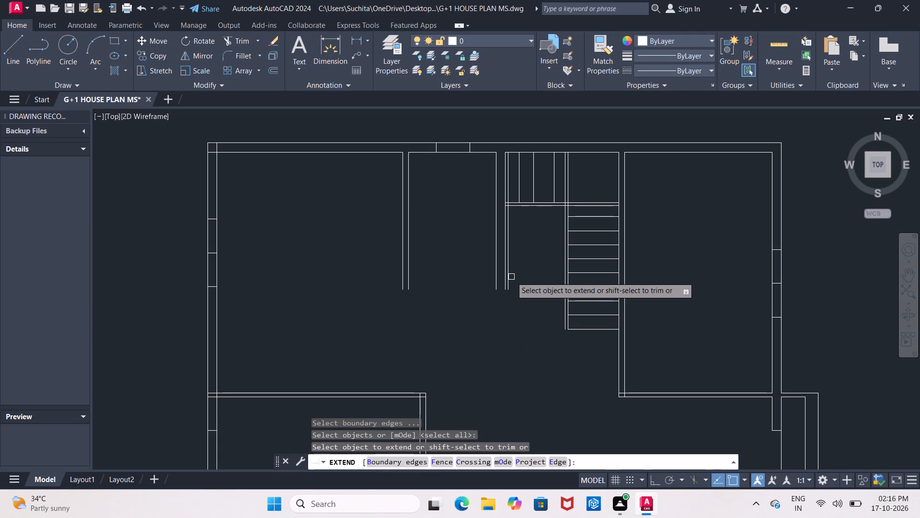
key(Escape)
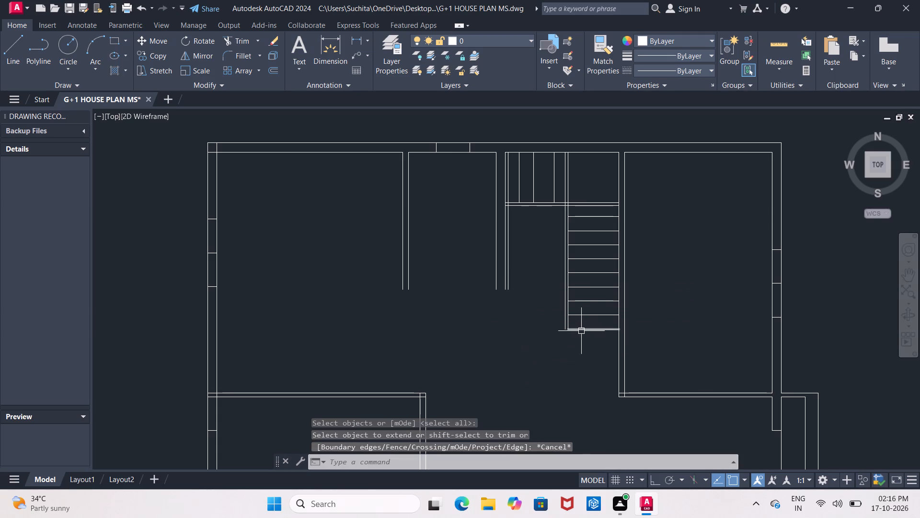
Stretch the lowest tread line's west end westward past both partitions to a length of about 17'-3".
click(581, 330)
click(567, 330)
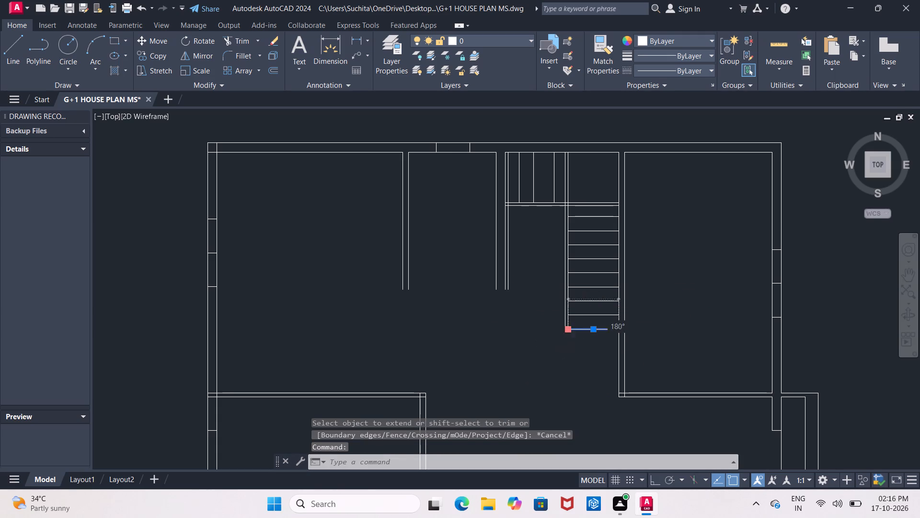
click(328, 327)
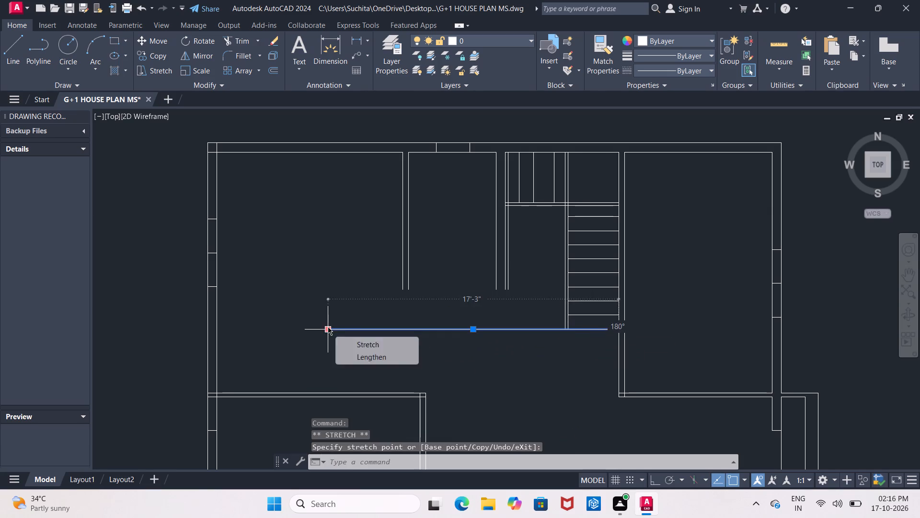
key(Escape)
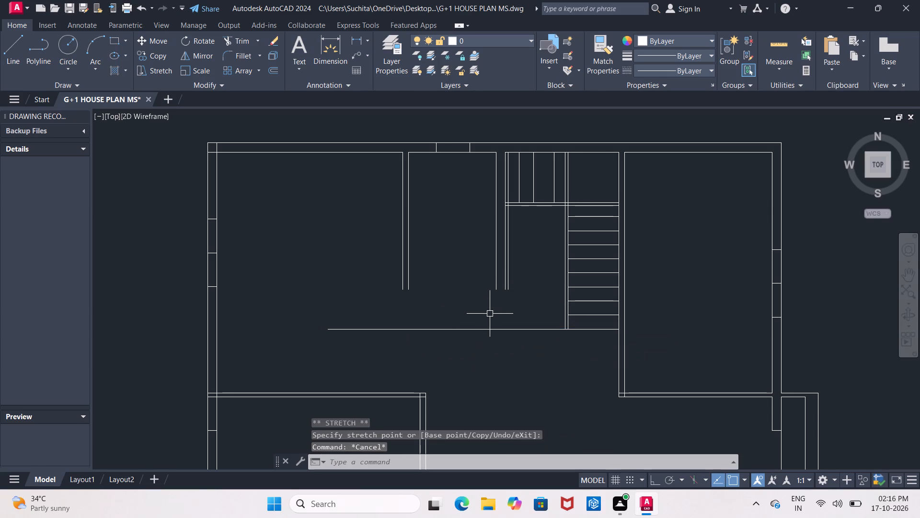
Draw a short horizontal line closing the south end of the middle partition between its two faces.
scroll(484, 283, up, 1)
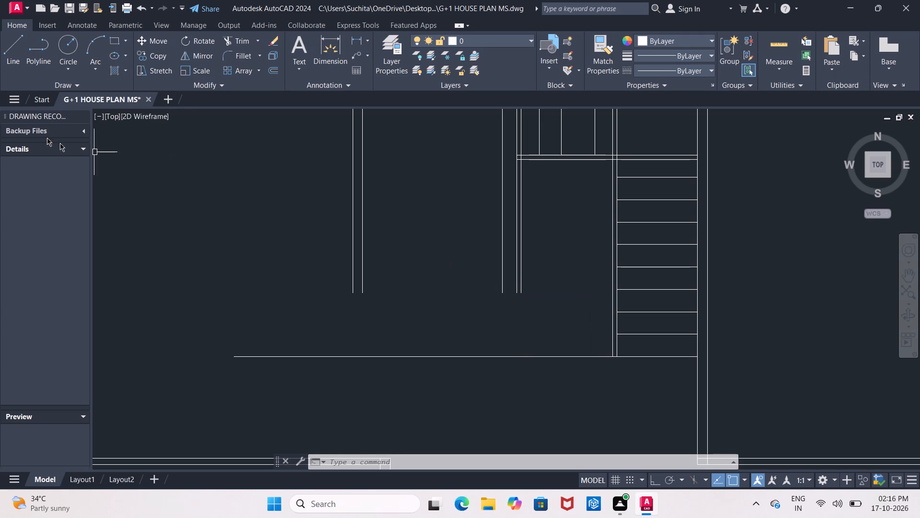
click(21, 58)
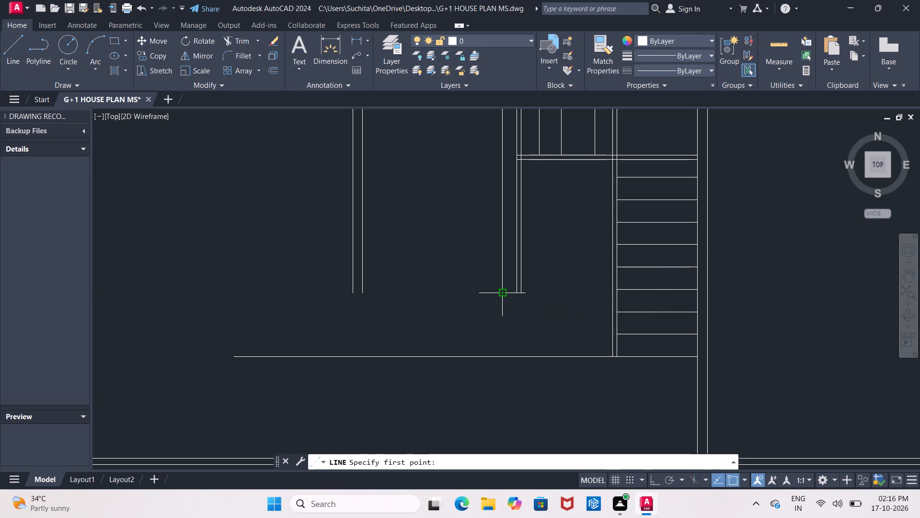
click(499, 294)
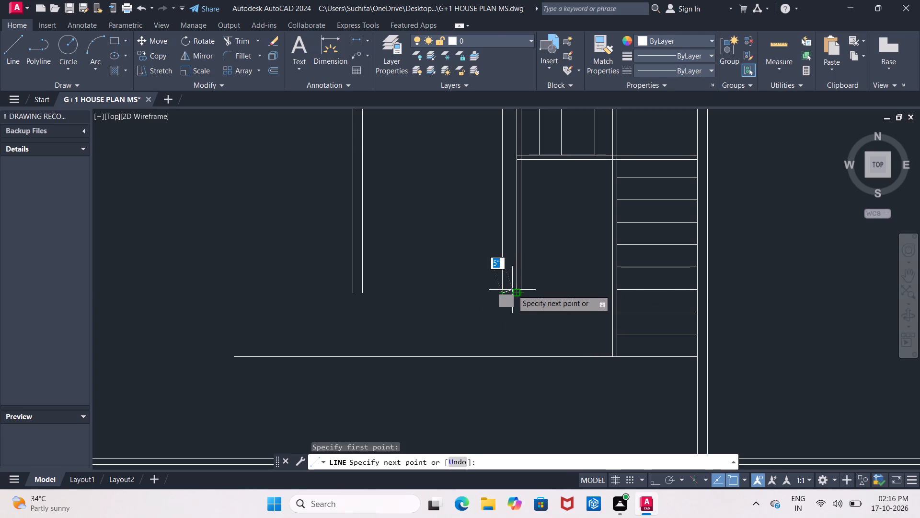
click(514, 290)
key(Escape)
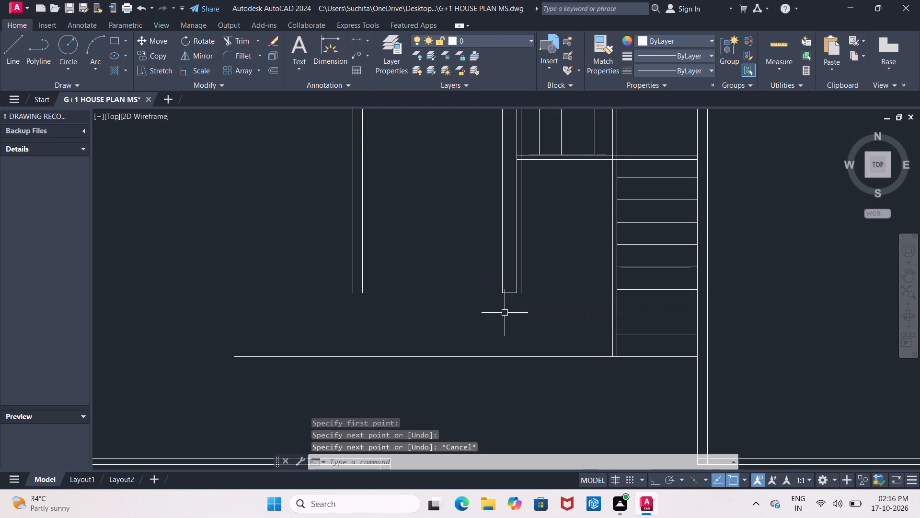
Stretch the south ends of the middle partition's two faces and its adjacent offset line down to the lowest tread line.
click(501, 271)
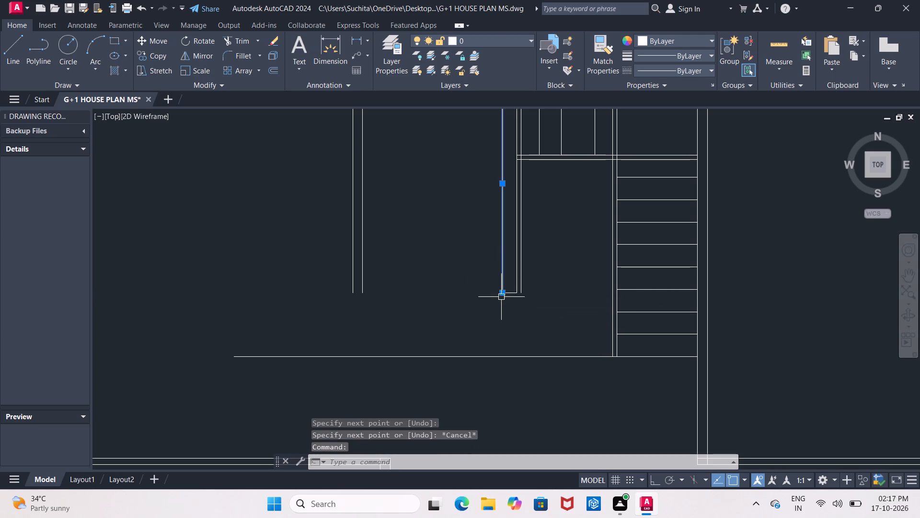
click(502, 296)
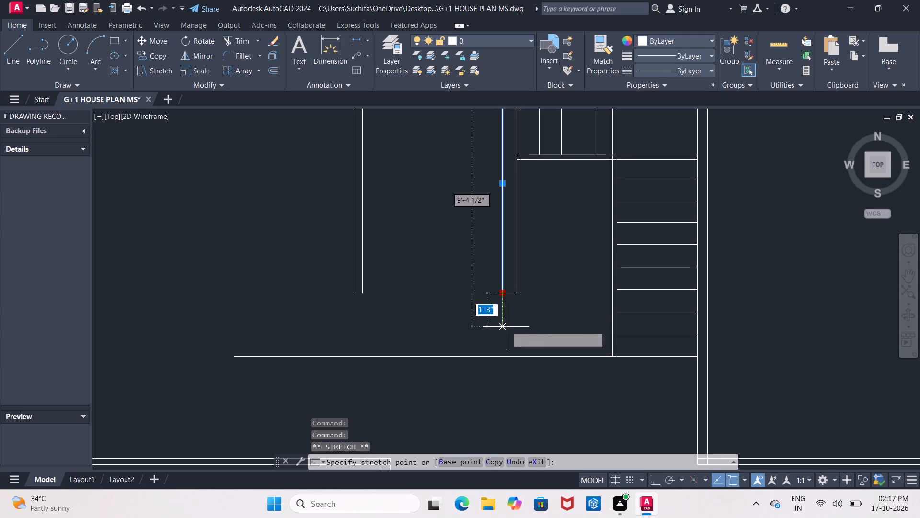
click(506, 356)
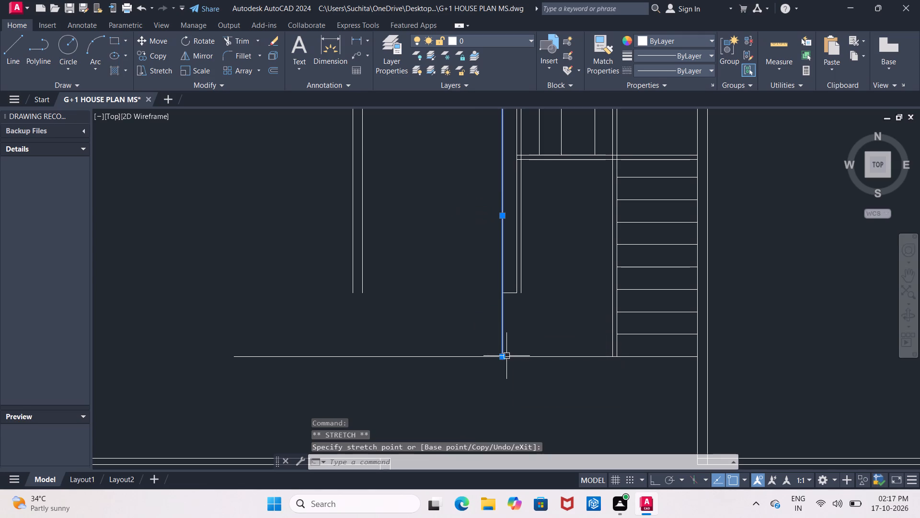
click(517, 283)
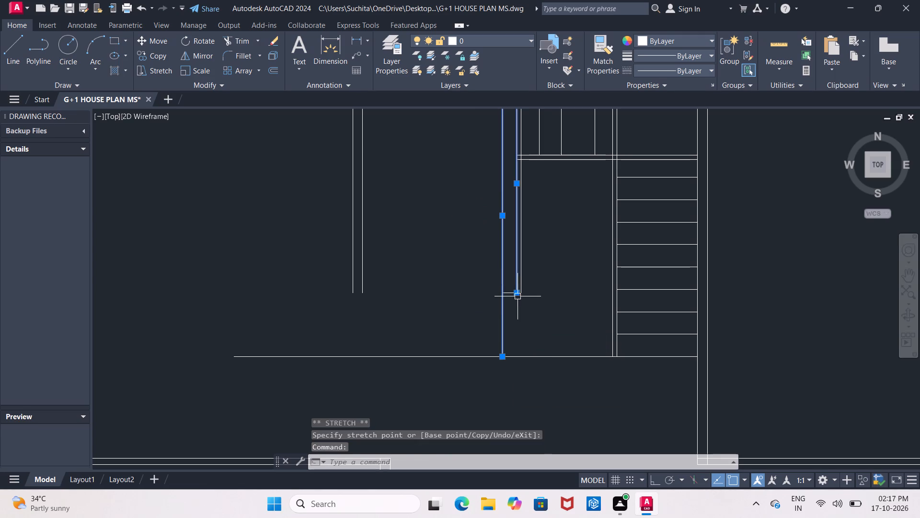
click(517, 294)
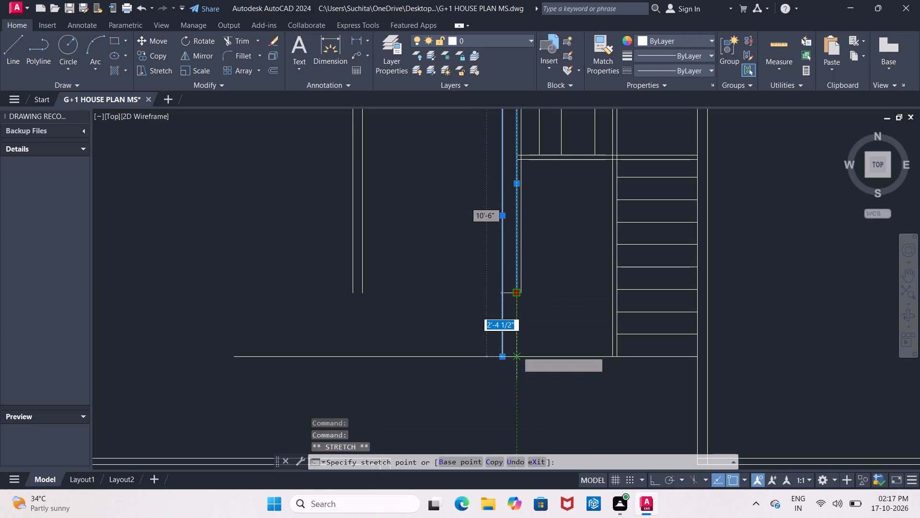
click(514, 354)
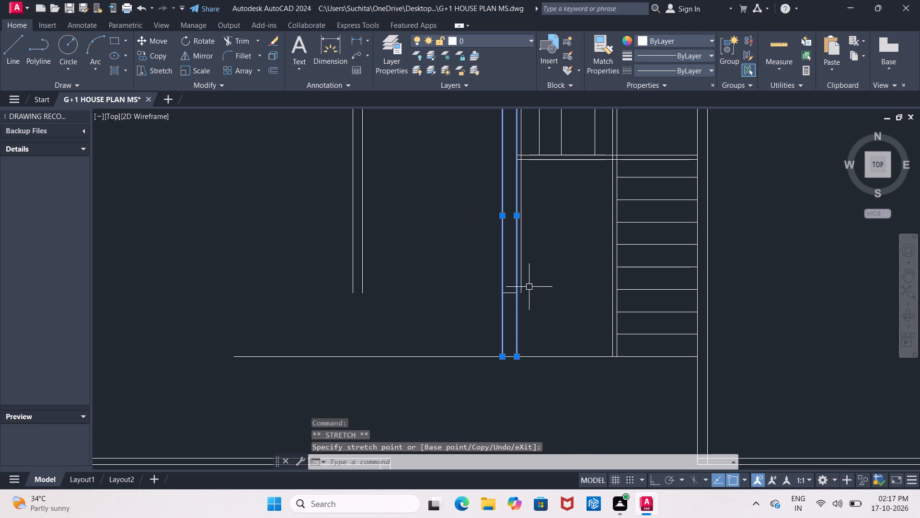
click(521, 280)
click(520, 294)
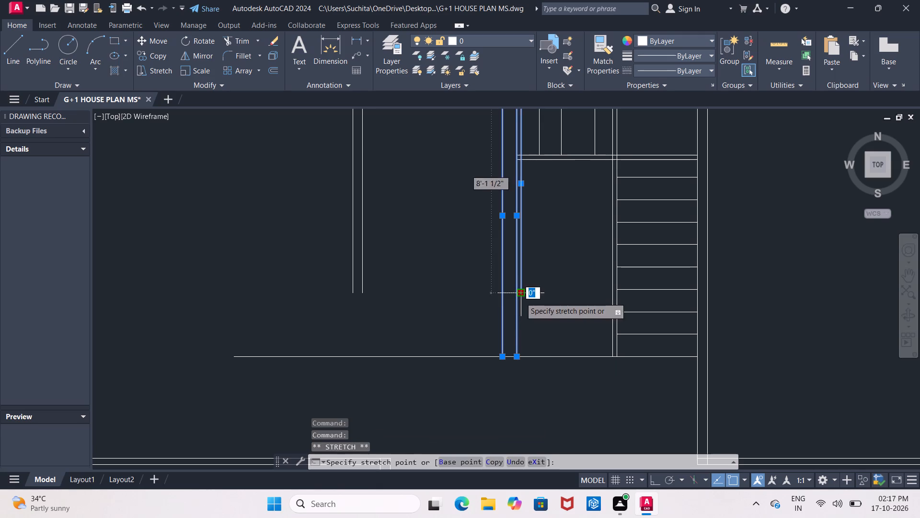
click(522, 354)
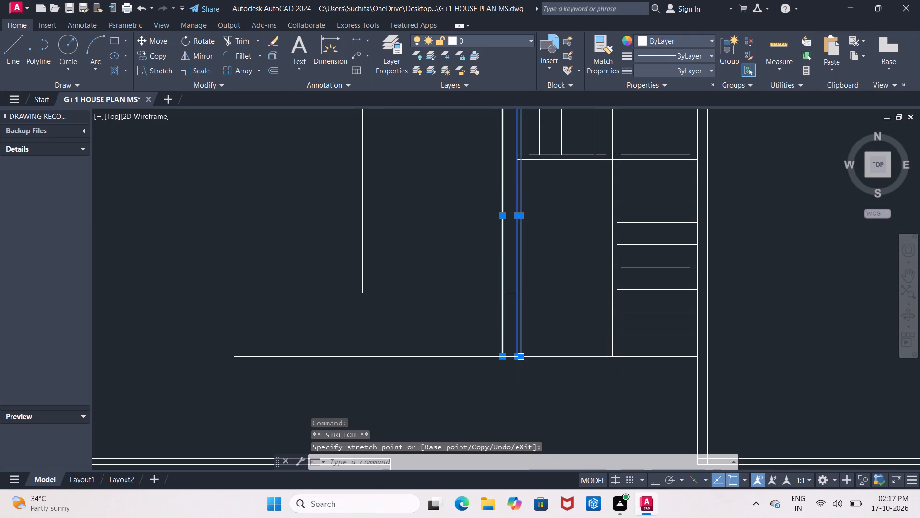
key(Escape)
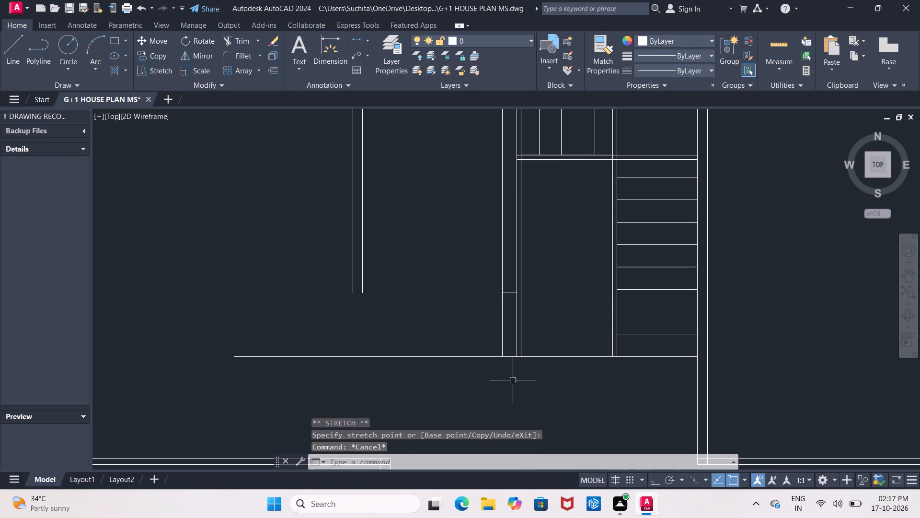
Trim the lowest tread line's western overhang back to the middle partition's west face.
text(TR)
key(space)
key(space)
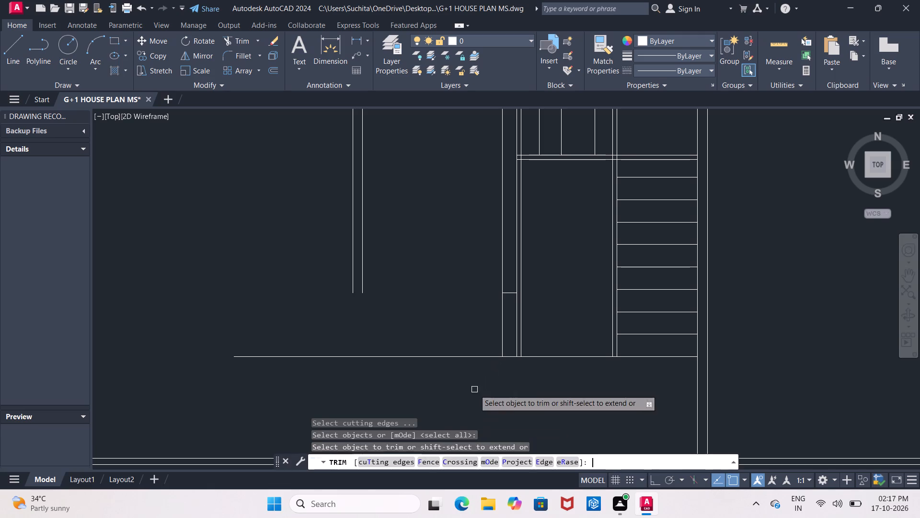
drag(457, 335, 456, 373)
click(456, 374)
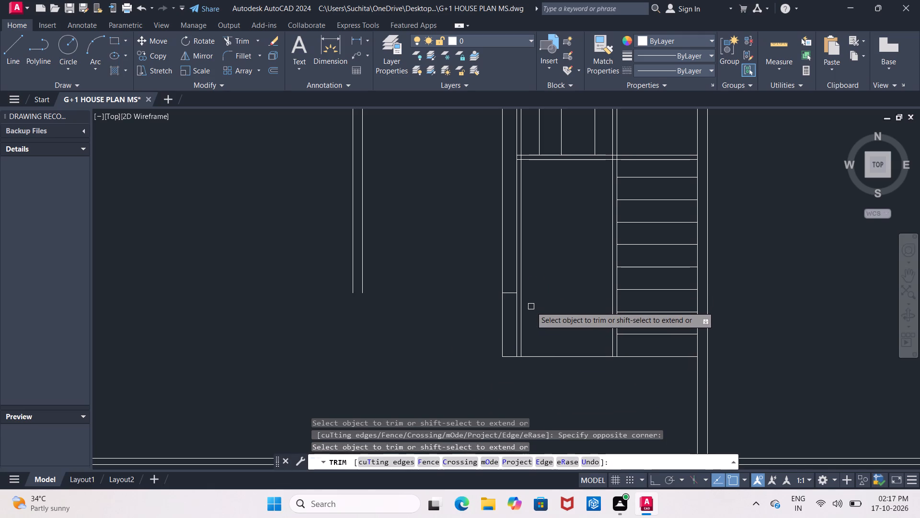
Draw two crossing diagonals between opposite corners of the rectangular space enclosed by the middle partition and the stair flights.
click(14, 43)
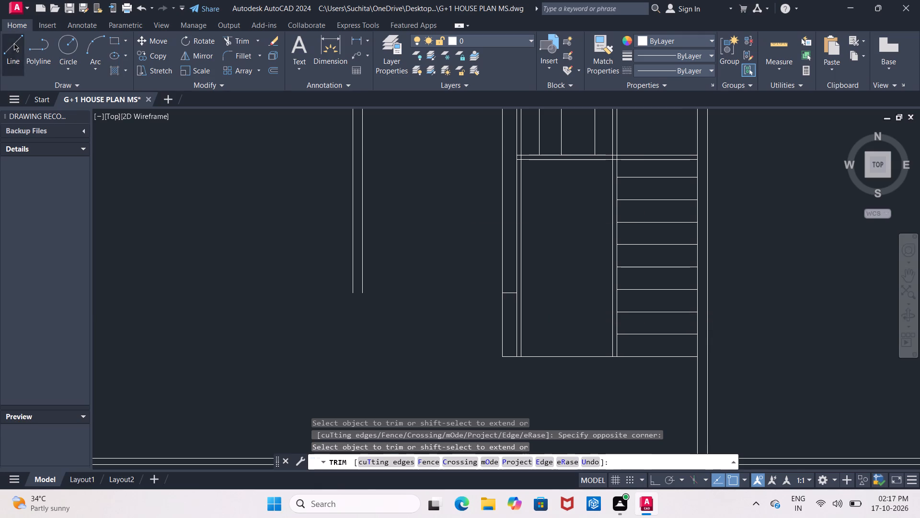
click(519, 161)
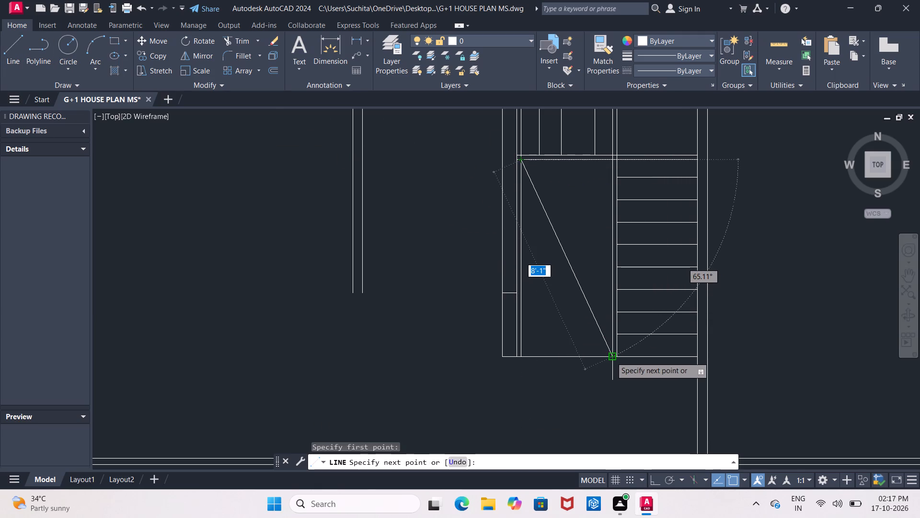
click(611, 357)
key(Escape)
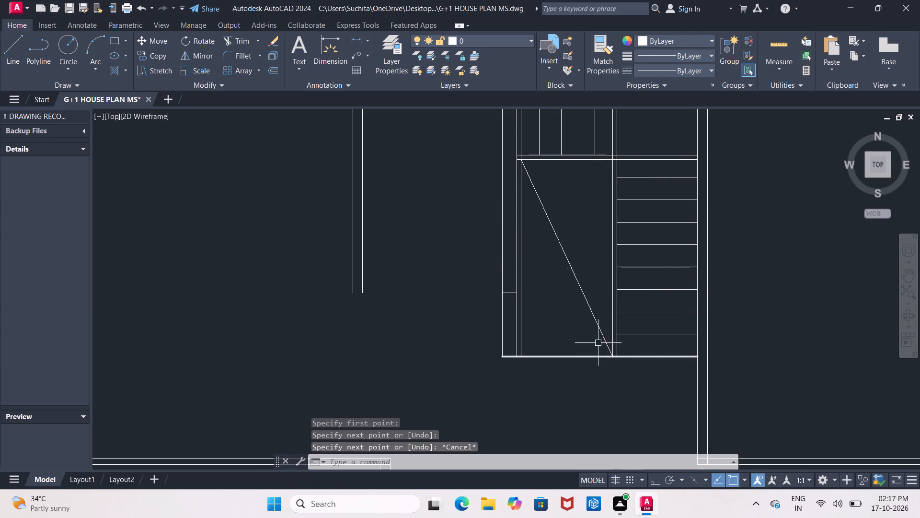
click(24, 45)
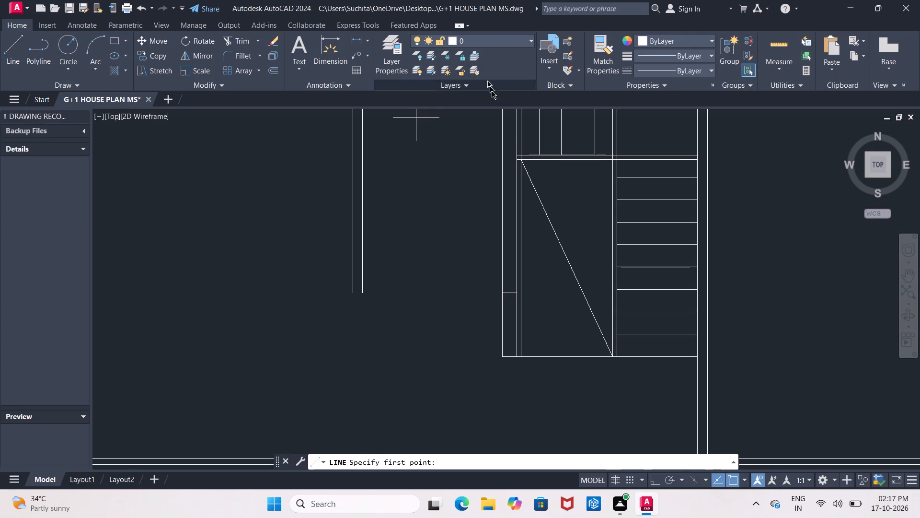
click(611, 160)
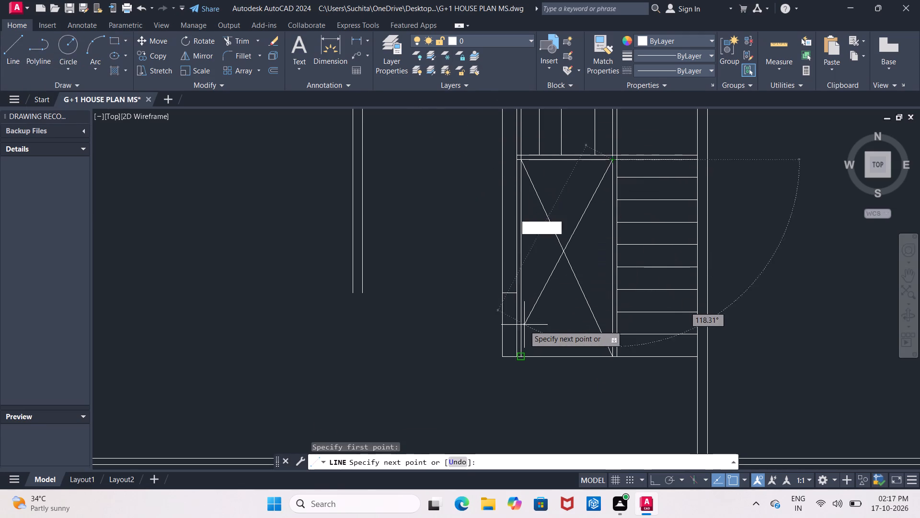
click(522, 354)
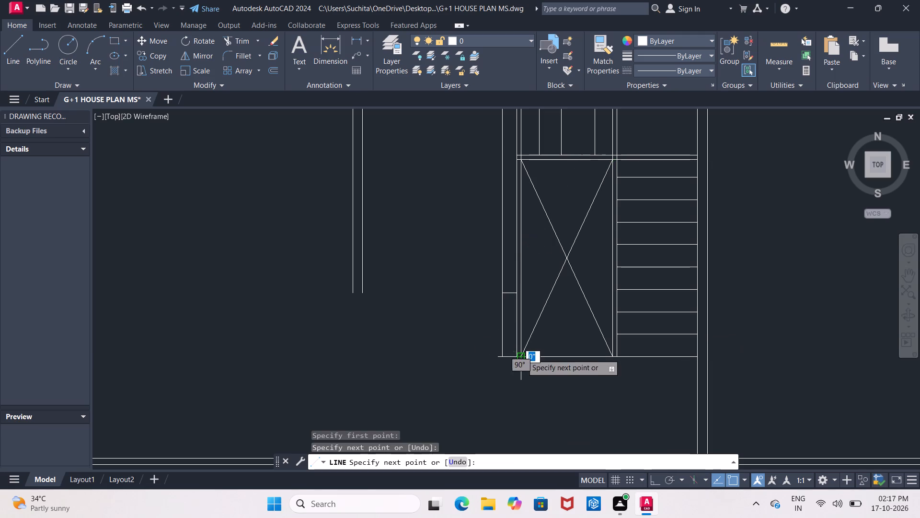
key(Escape)
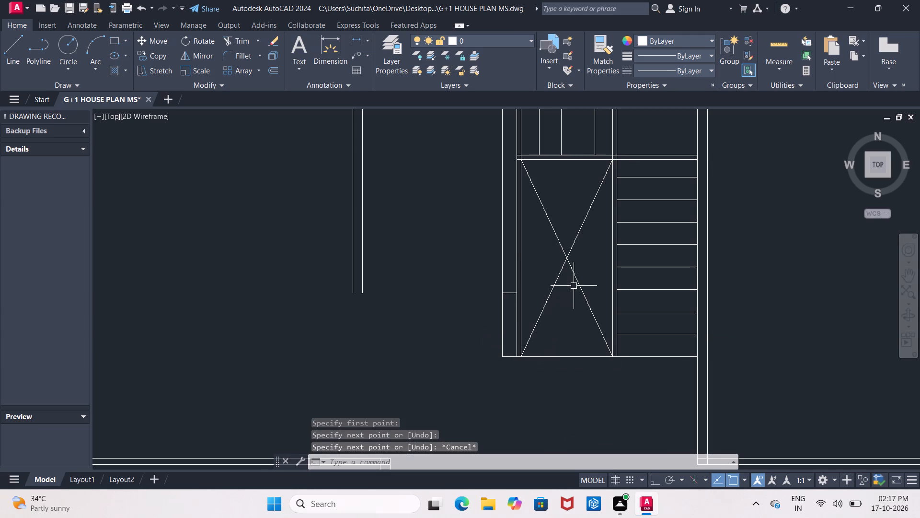
Extend the short line across the middle partition westward to the west partition's outer face.
middle_drag(574, 286, 465, 296)
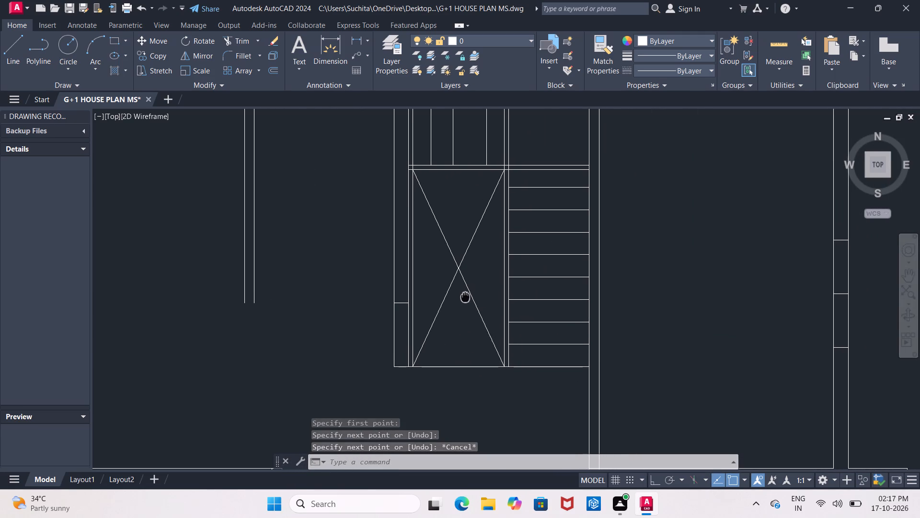
middle_drag(465, 296, 482, 292)
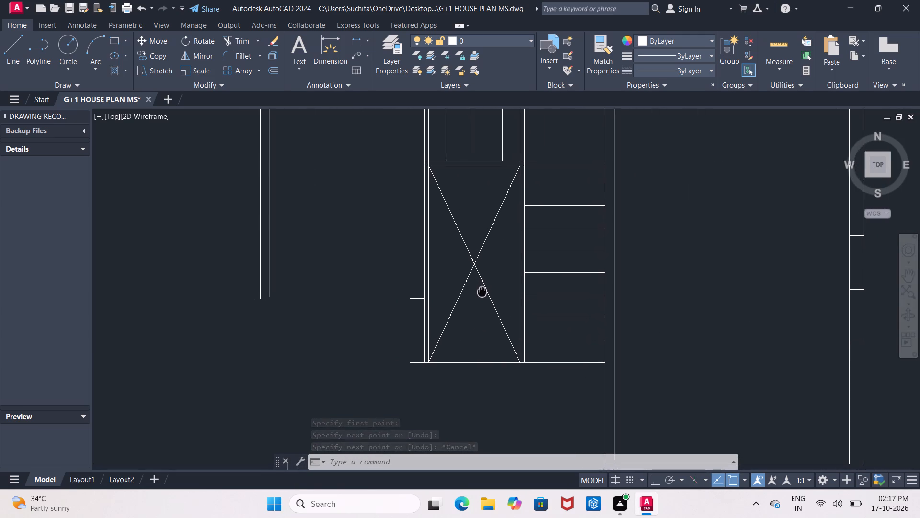
middle_drag(482, 292, 492, 290)
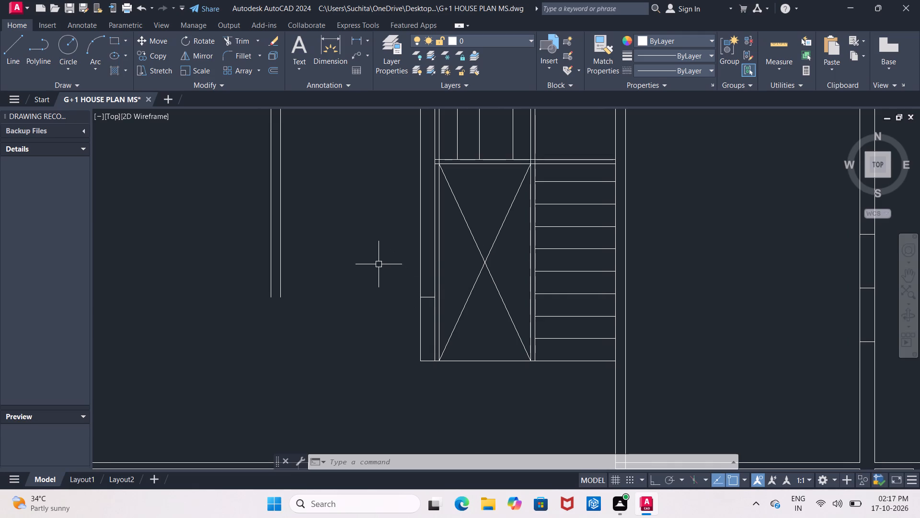
key(Escape)
text(EX)
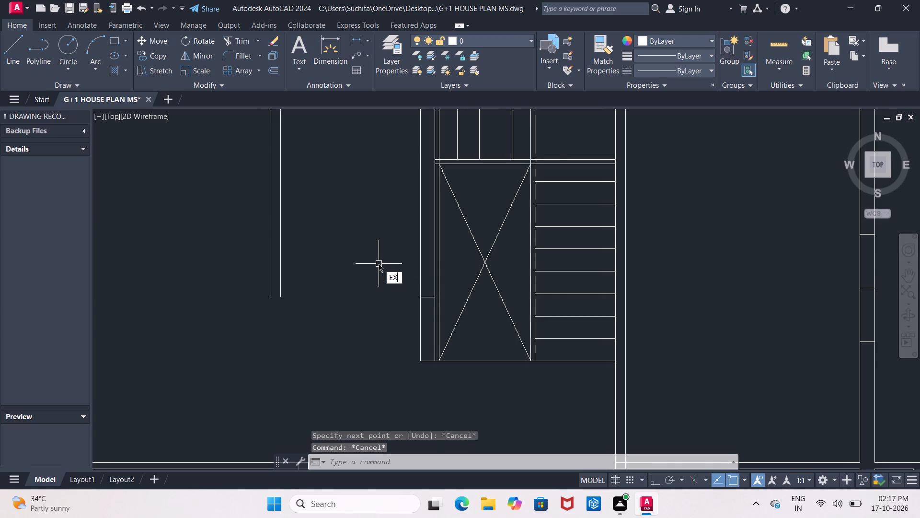
key(space)
key(space)
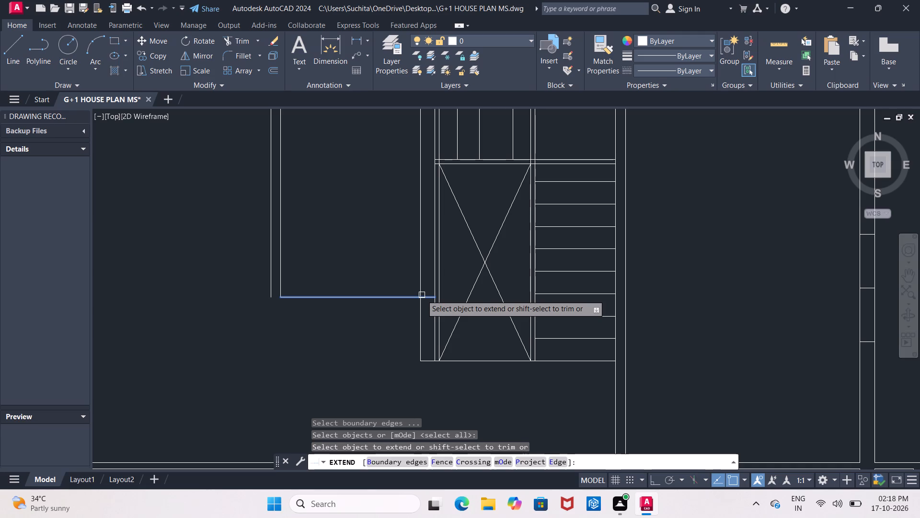
click(422, 295)
click(379, 297)
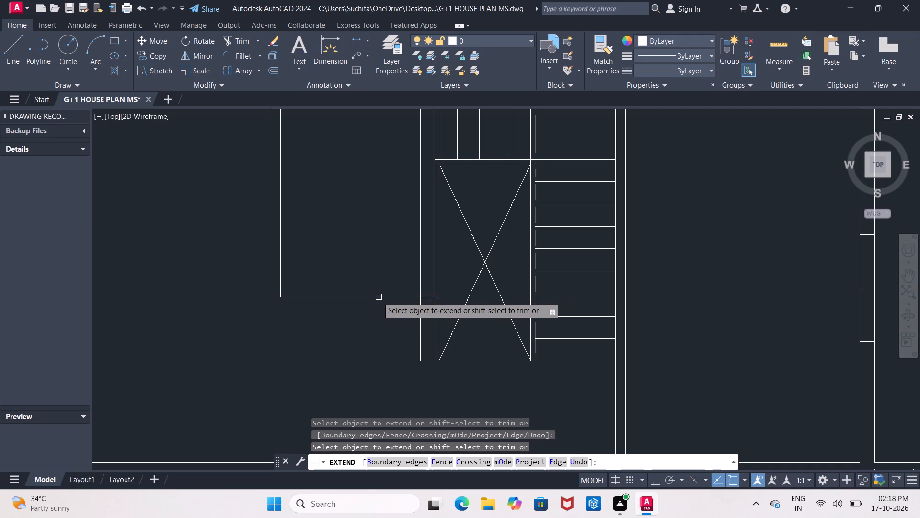
click(367, 297)
click(348, 297)
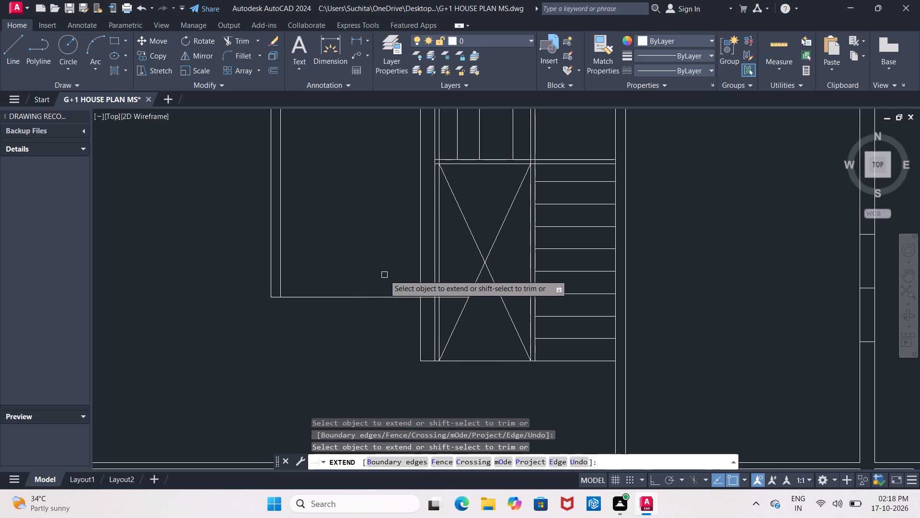
key(Escape)
Trim the extended line back to the middle partition's west face and delete the leftover piece east of the partition.
text(TR)
key(space)
key(space)
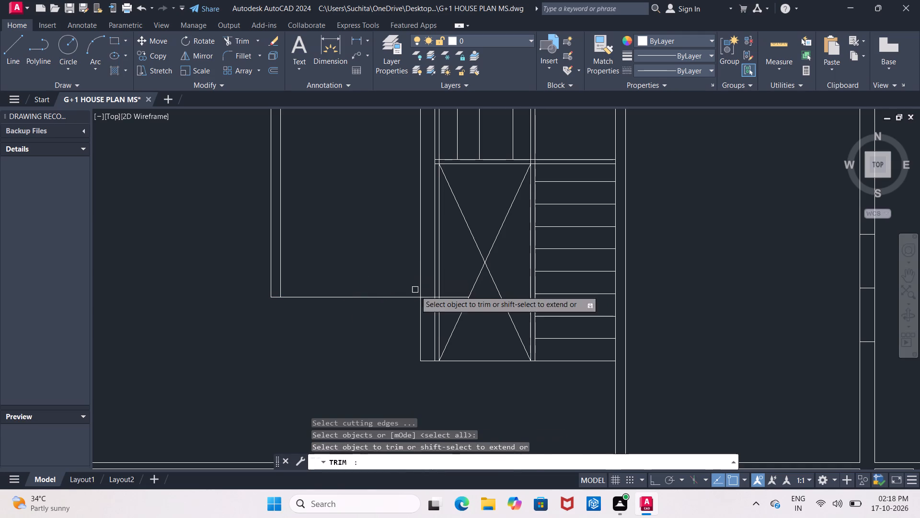
click(448, 299)
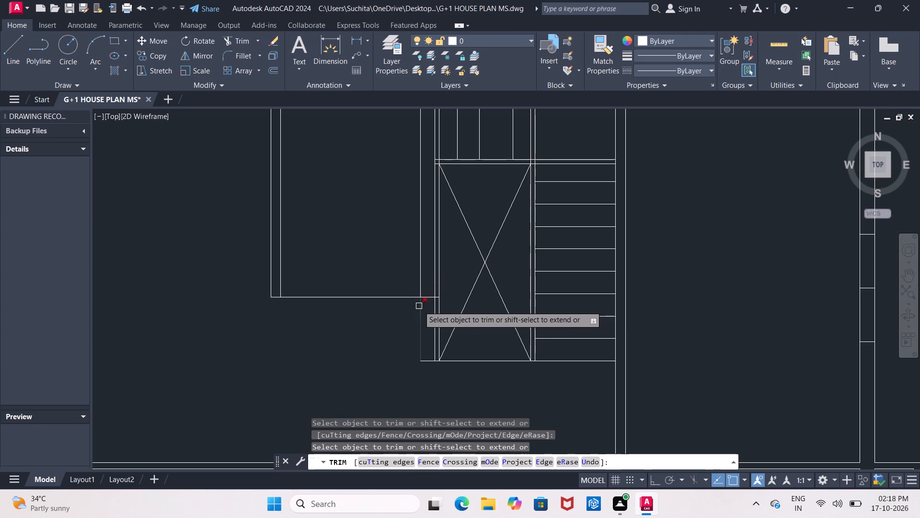
scroll(422, 304, up, 1)
click(430, 294)
scroll(440, 298, up, 3)
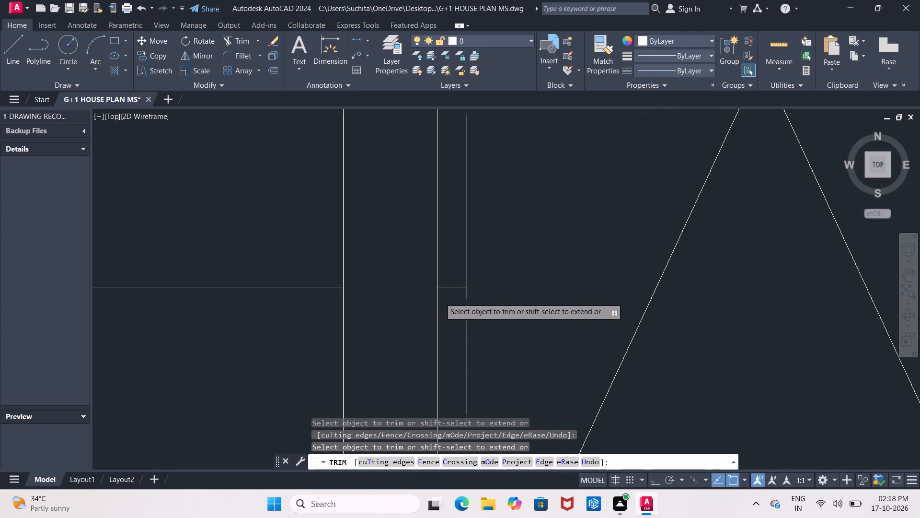
click(456, 289)
key(Escape)
click(456, 289)
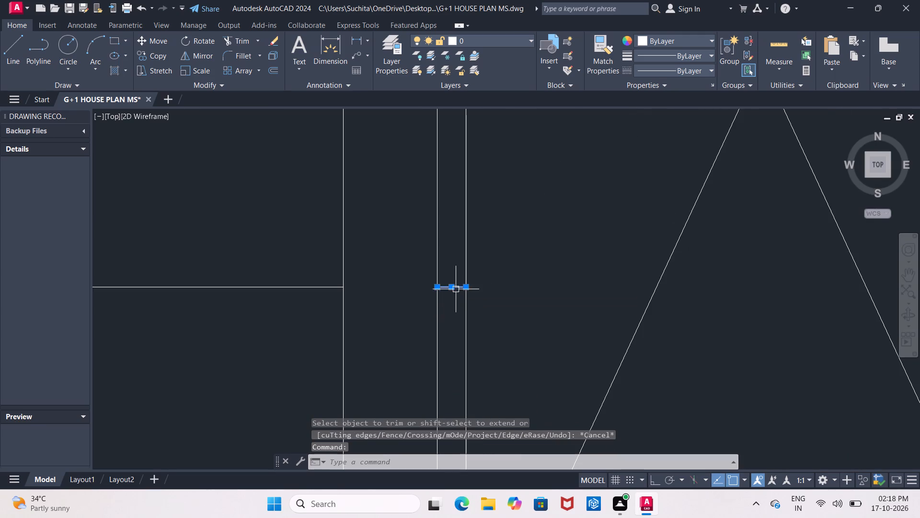
key(Delete)
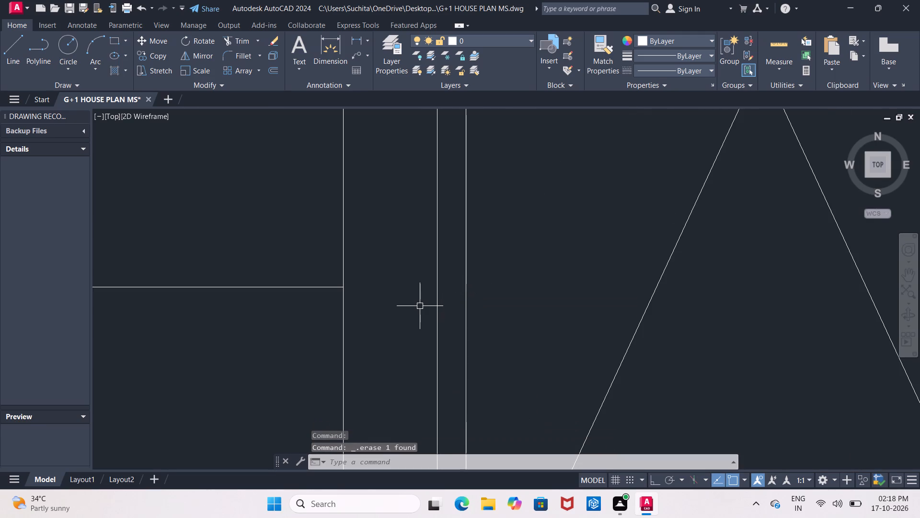
Offset the bottom wall line of the small room west of the staircase 6" inward to form the wall thickness.
key(o)
key(Return)
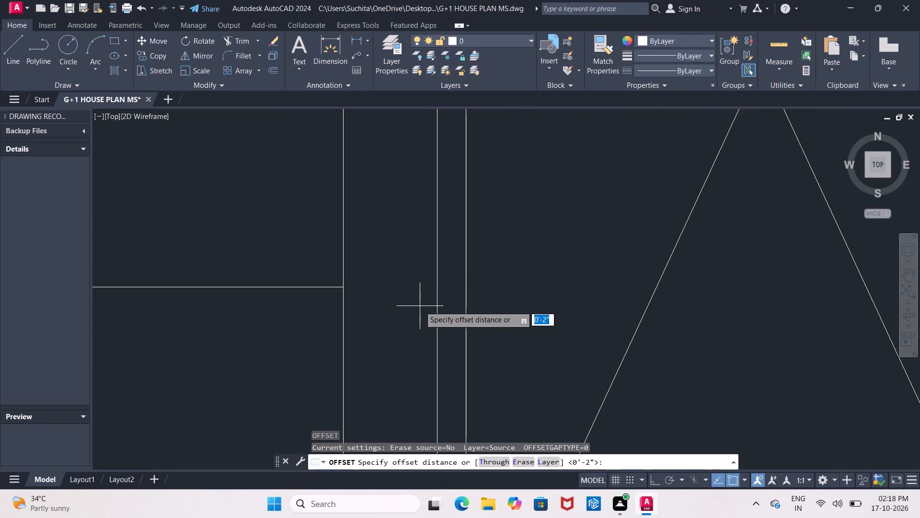
text(6")
key(Return)
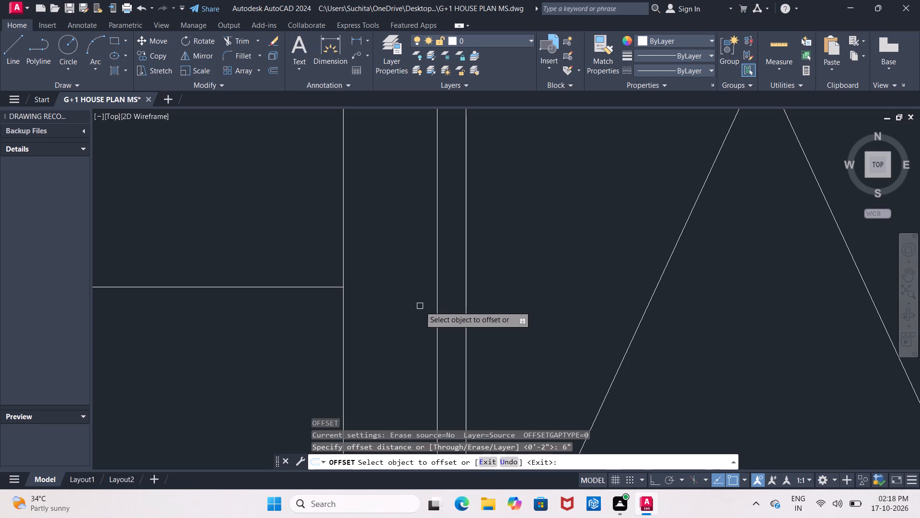
scroll(420, 306, down, 4)
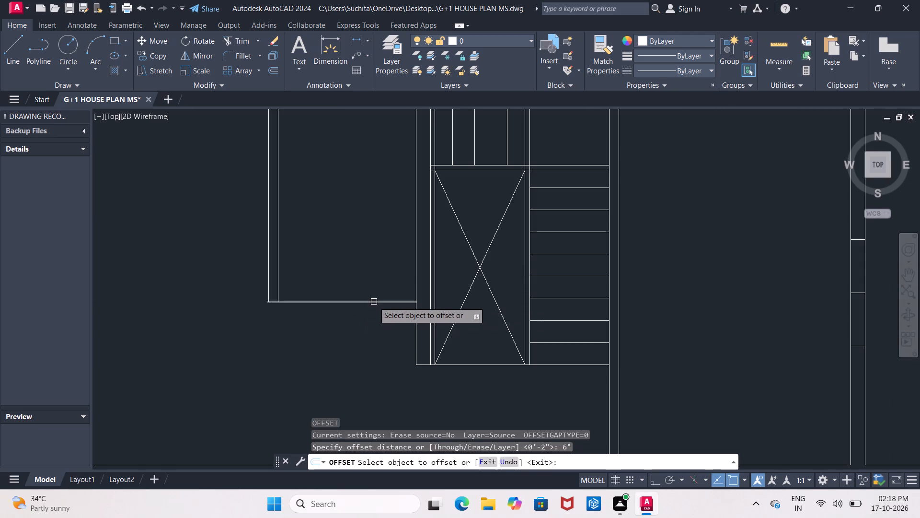
click(374, 302)
click(378, 292)
scroll(370, 302, down, 2)
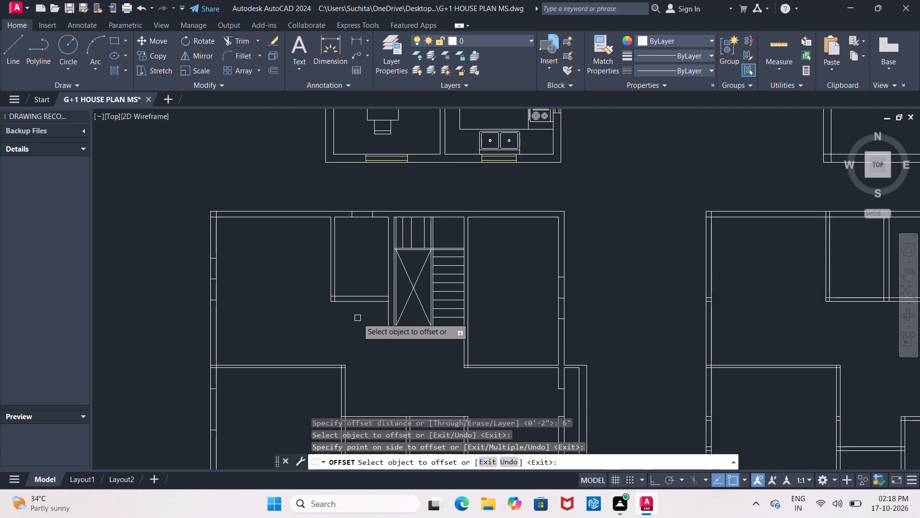
key(grave)
key(Escape)
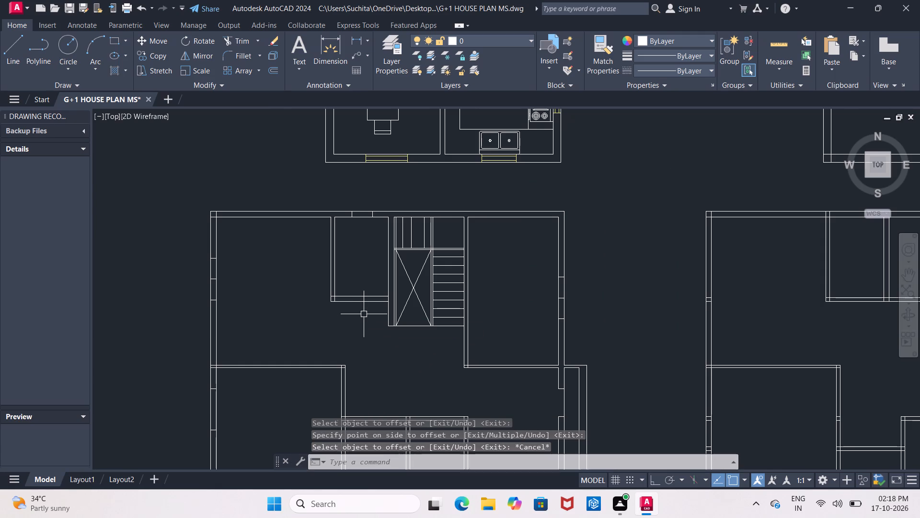
key(Escape)
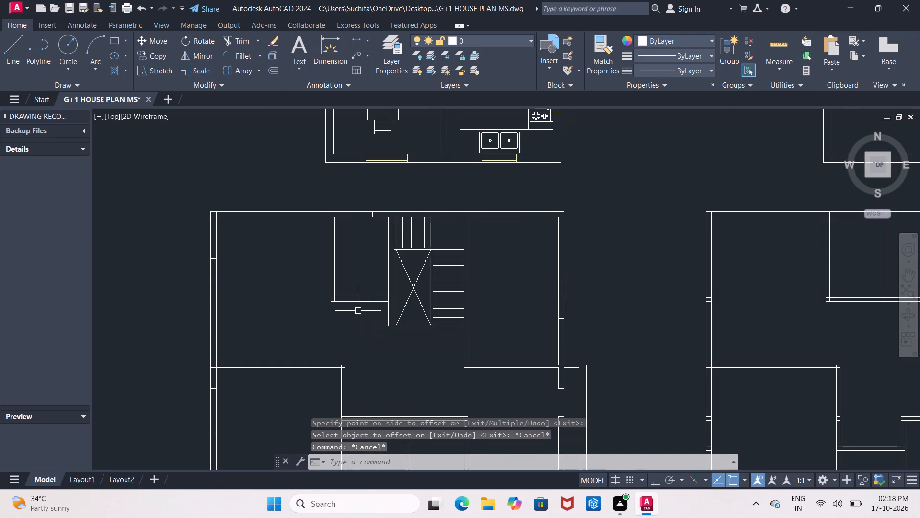
Offset the inner face of the small room's west wall 2" to the east.
scroll(357, 310, up, 2)
key(o)
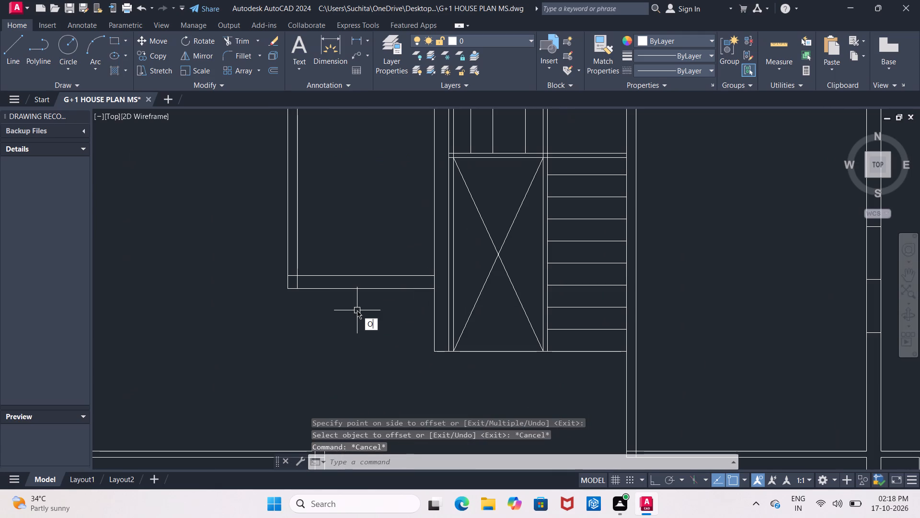
key(Return)
text(2")
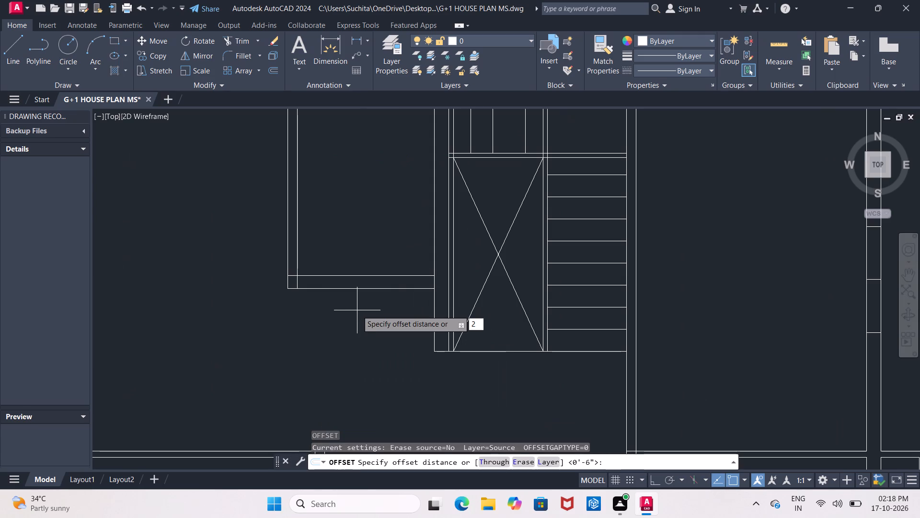
key(Return)
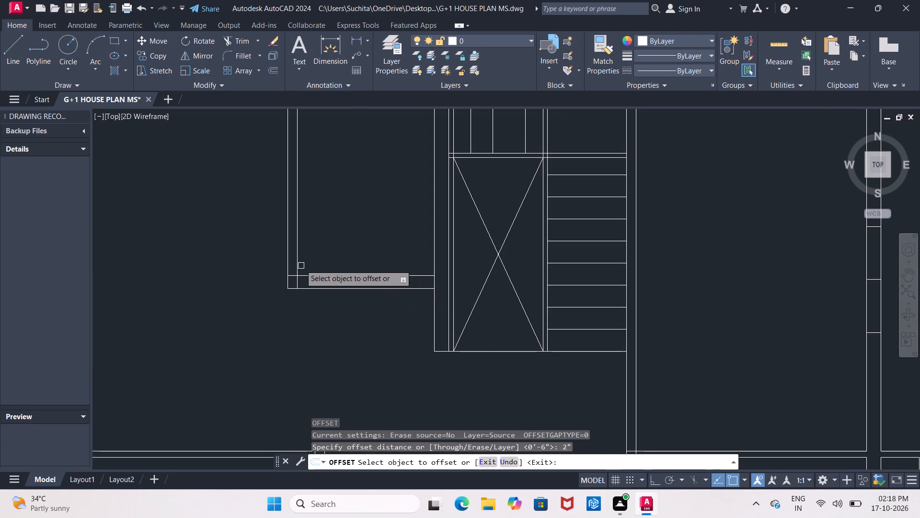
click(299, 263)
click(326, 276)
key(Escape)
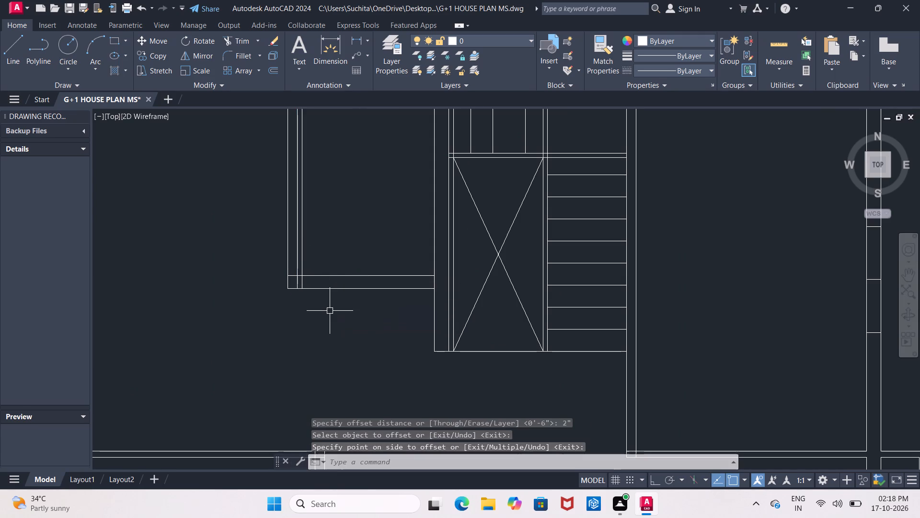
Offset the small room's bottom wall line 3' north and its west wall's outer face 3' east.
key(Return)
key(Return)
key(Return)
key(Return)
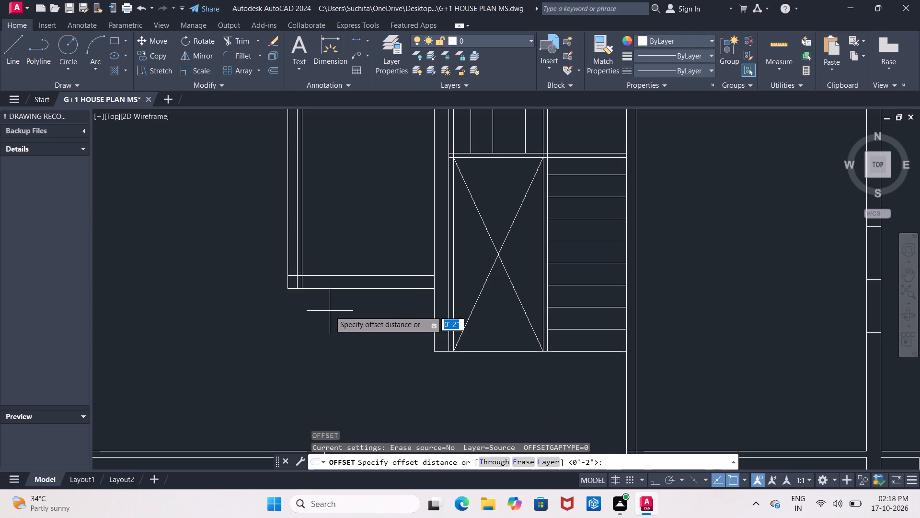
text(3')
key(Return)
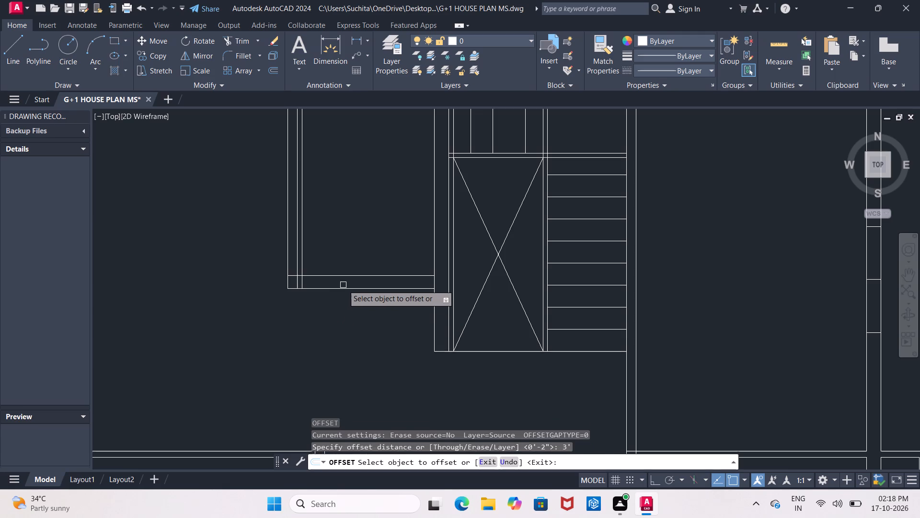
click(343, 285)
click(344, 289)
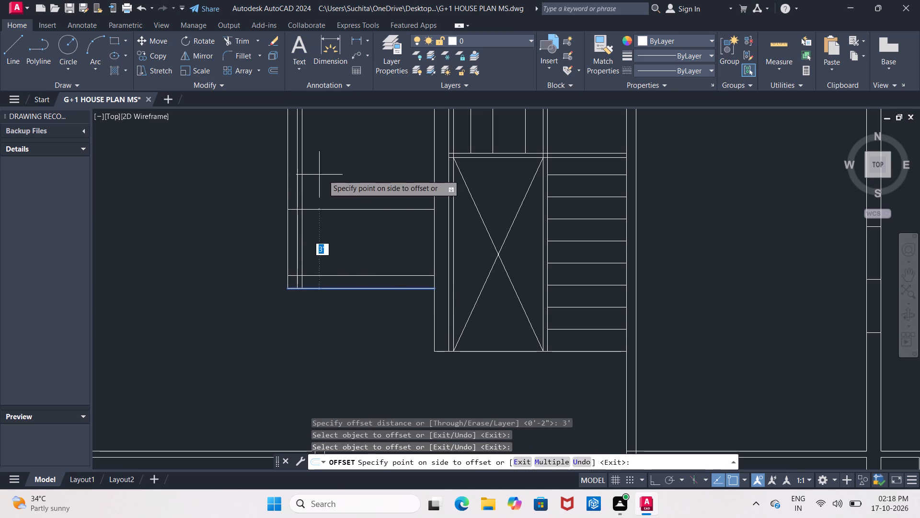
click(327, 175)
click(287, 260)
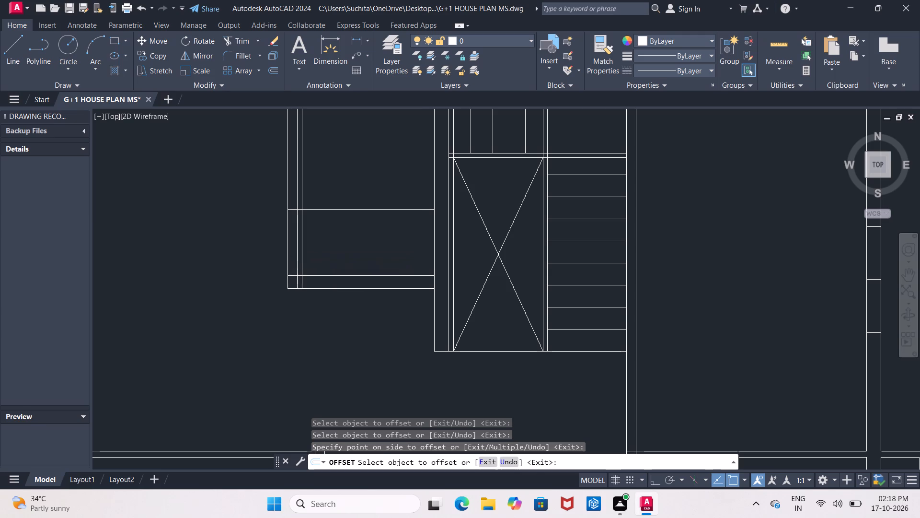
click(347, 261)
key(Escape)
Trim the small room's bottom wall to open the doorway, and cut the offset vertical lines back to the door leaf height and east jamb.
text(TR)
key(space)
key(space)
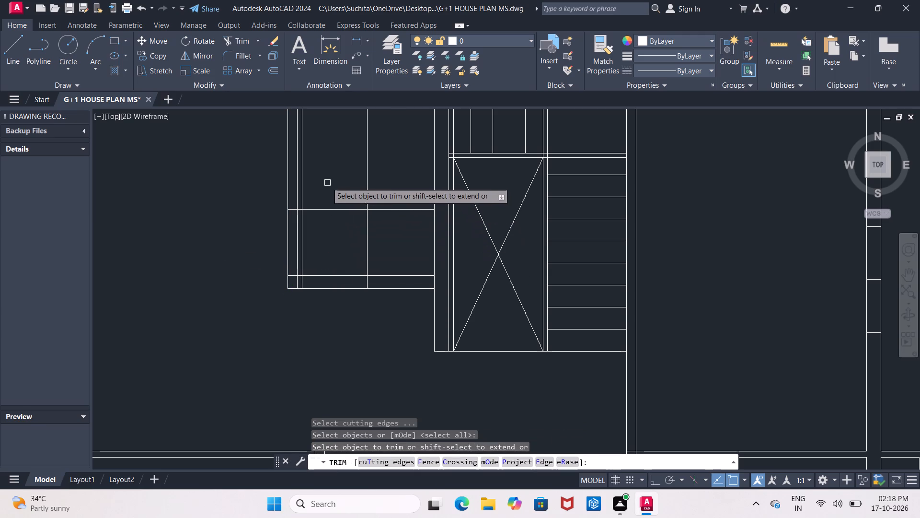
drag(334, 165, 335, 308)
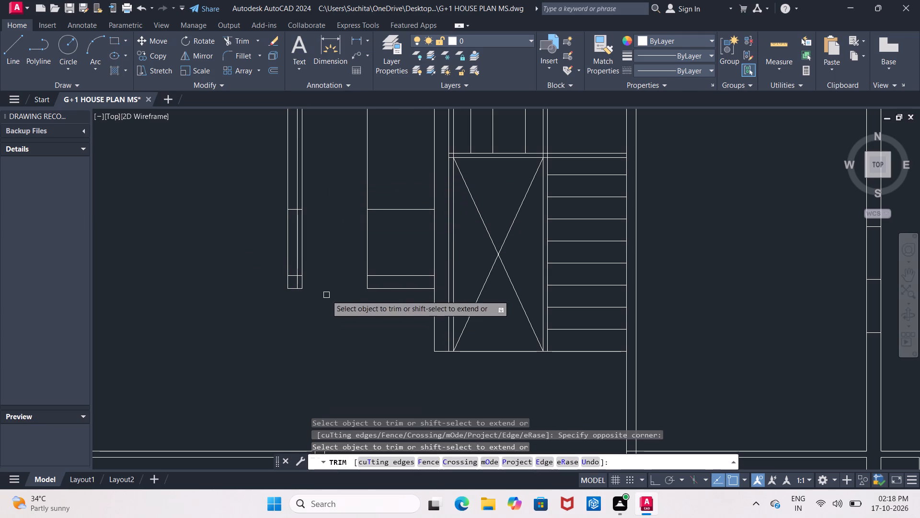
drag(341, 147, 411, 236)
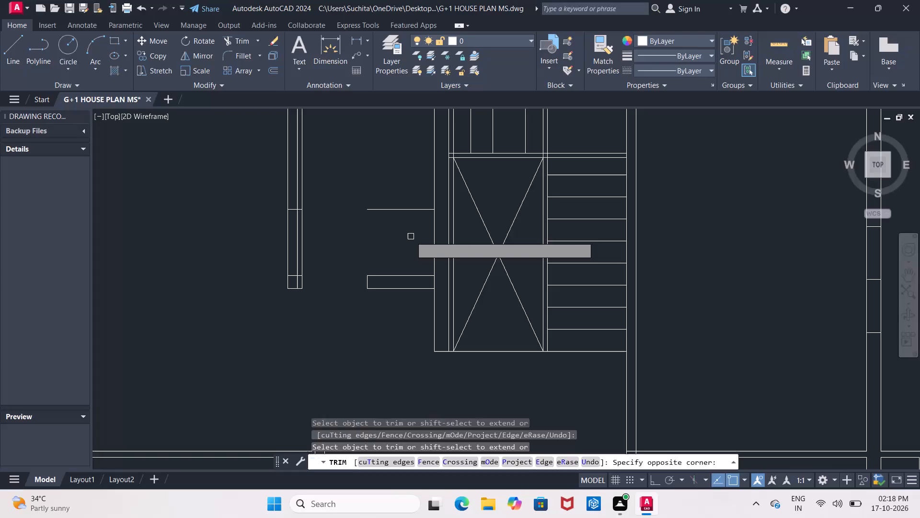
click(387, 211)
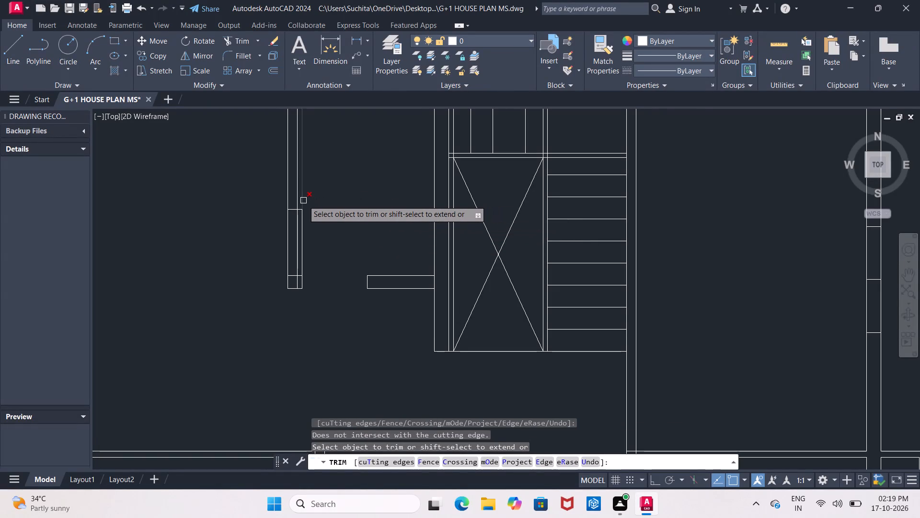
click(303, 200)
key(Escape)
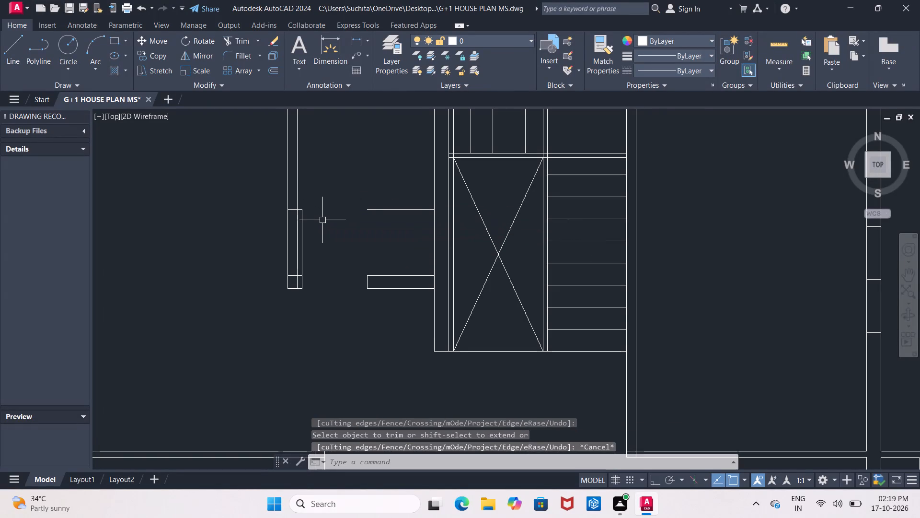
Delete the two leftover pieces of the 3' horizontal guide line beside the doorway and across the west wall.
click(378, 210)
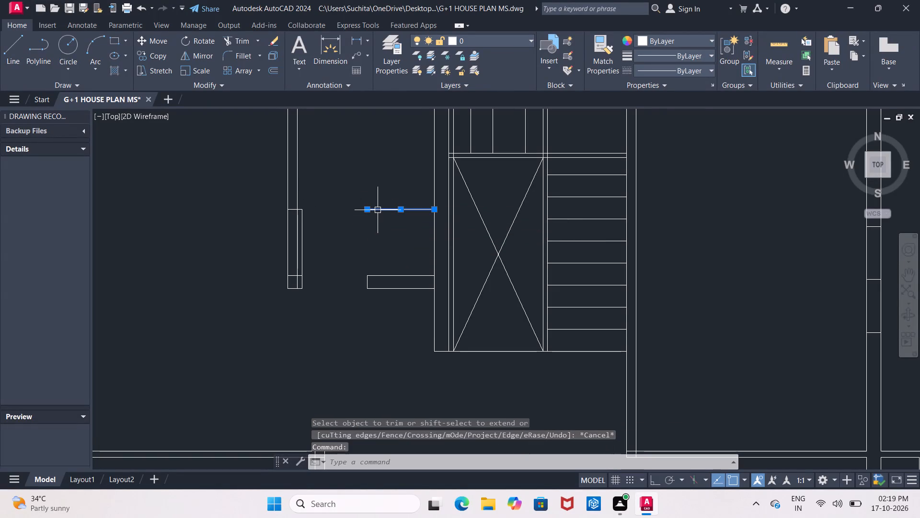
key(Delete)
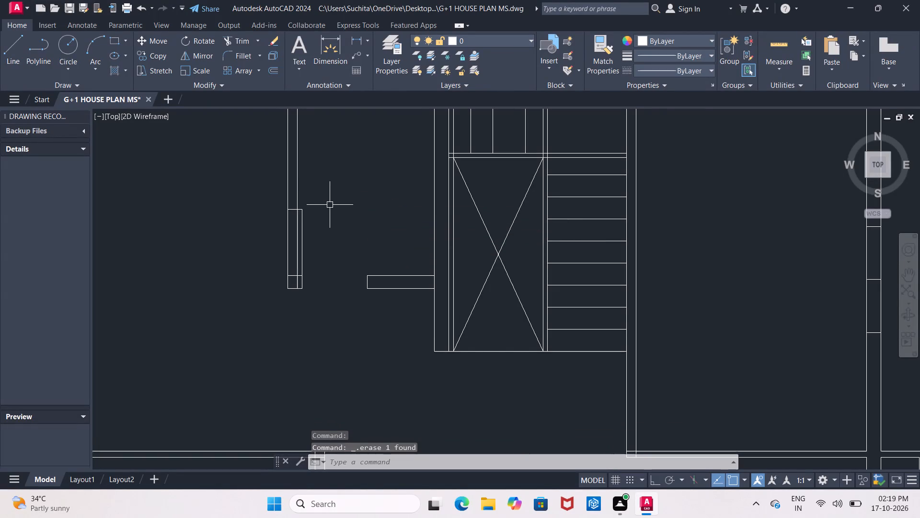
scroll(280, 210, up, 1)
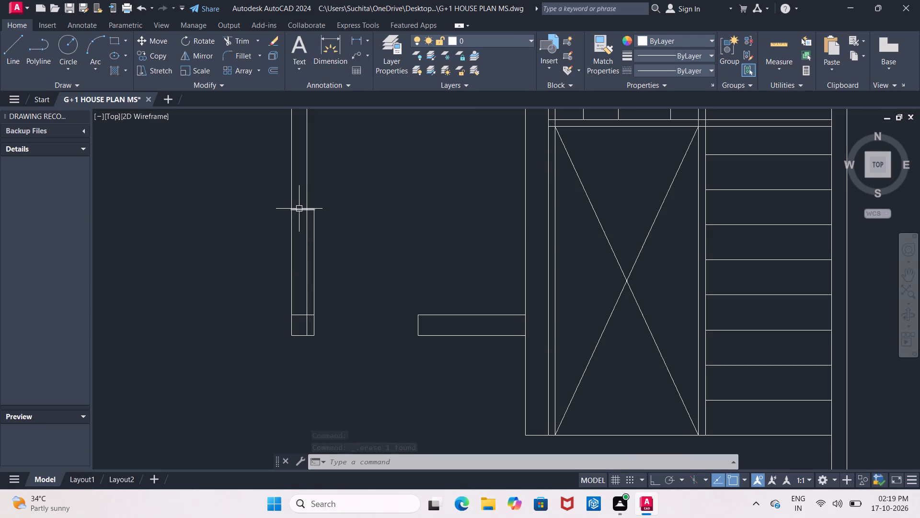
click(299, 209)
key(Delete)
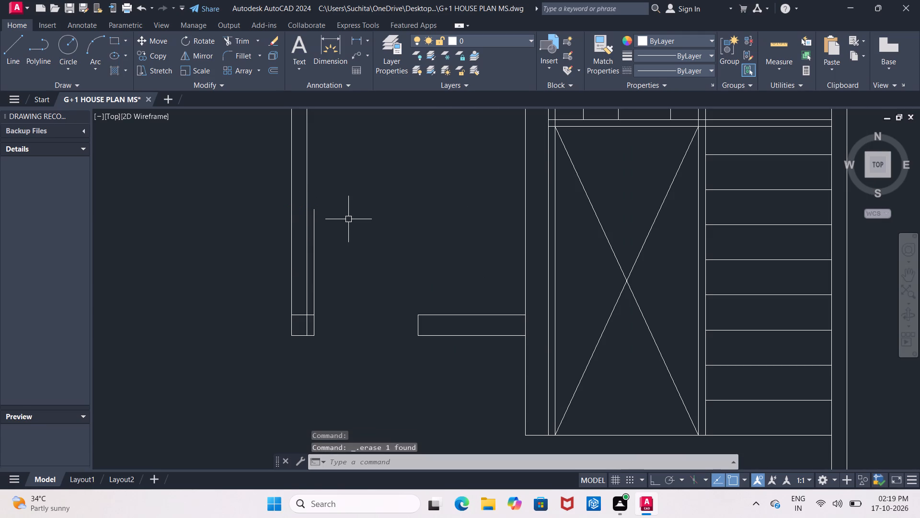
Trim the crossing inner wall lines out of the small room's southwest corner beside the doorway.
key(t)
text(R)
key(space)
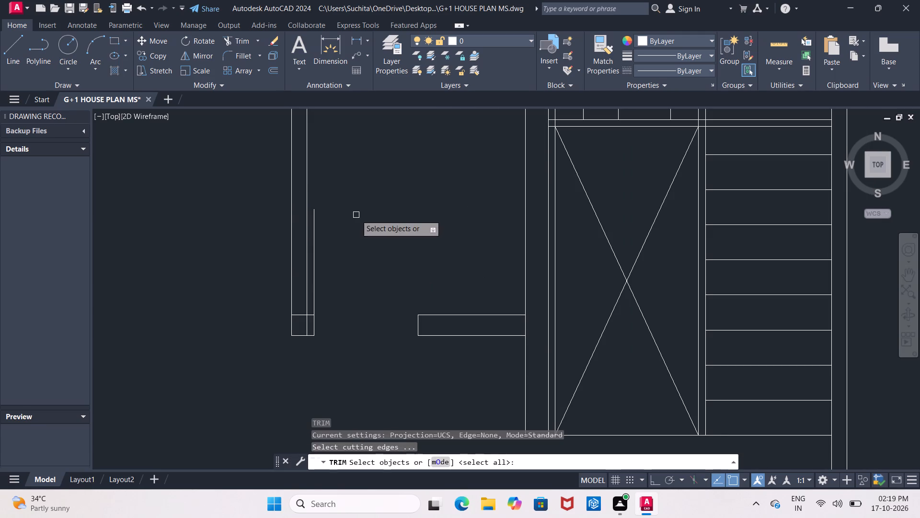
key(space)
scroll(309, 321, up, 2)
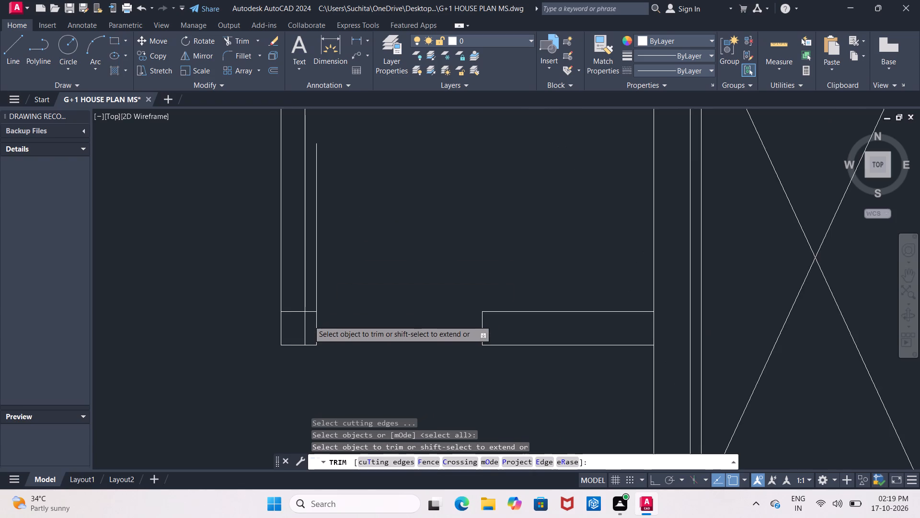
scroll(309, 320, up, 1)
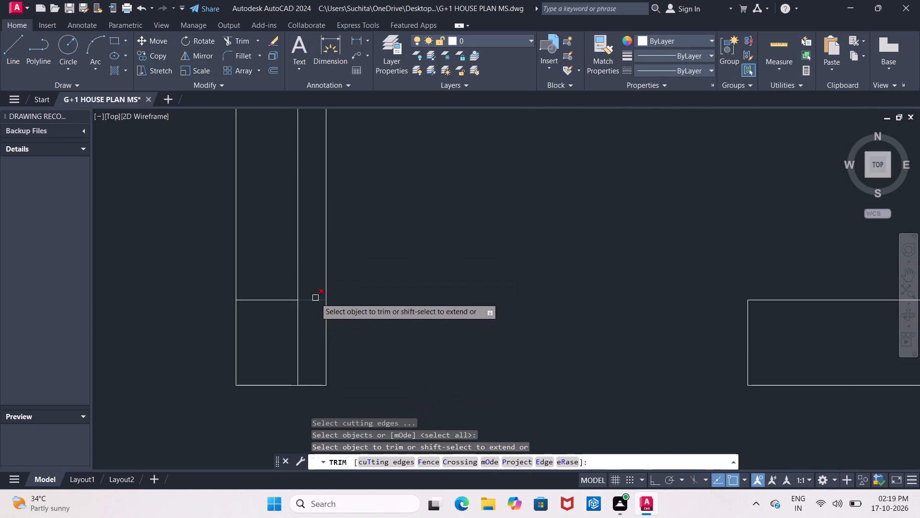
click(296, 315)
scroll(296, 315, down, 4)
scroll(294, 314, up, 1)
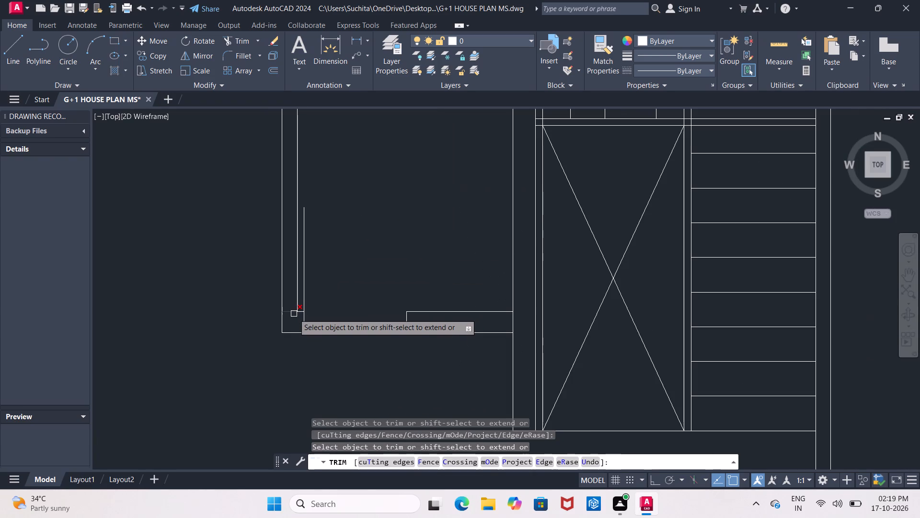
click(294, 314)
scroll(319, 316, down, 1)
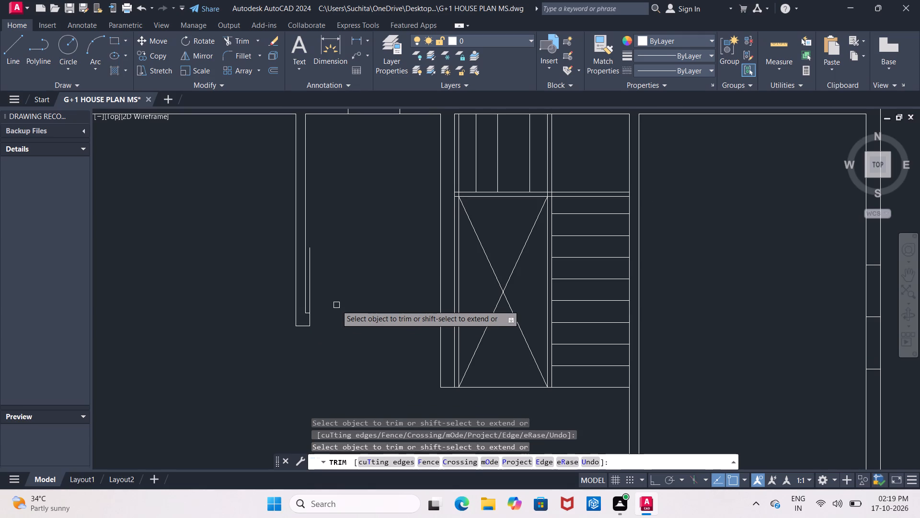
key(Escape)
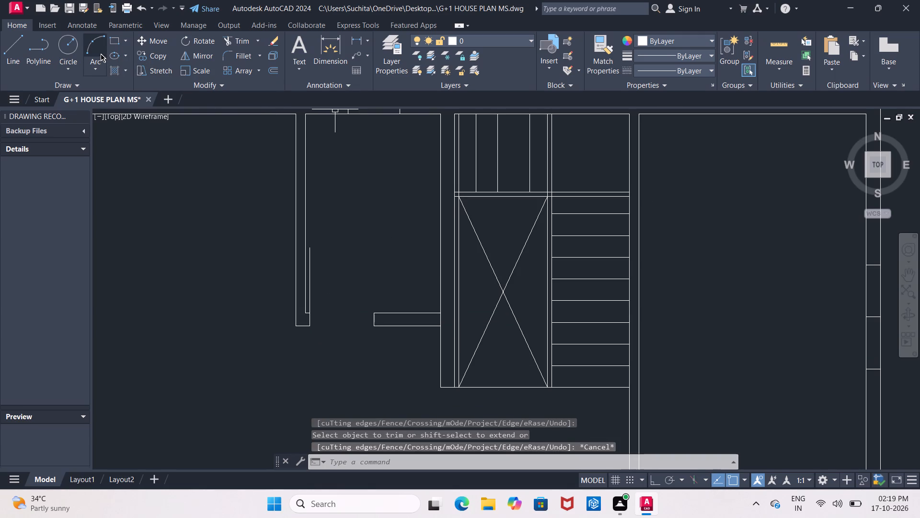
Draw the door swing with a Start, End, Direction arc from the leaf's top end to the east jamb's upper corner, with Ortho on.
click(102, 72)
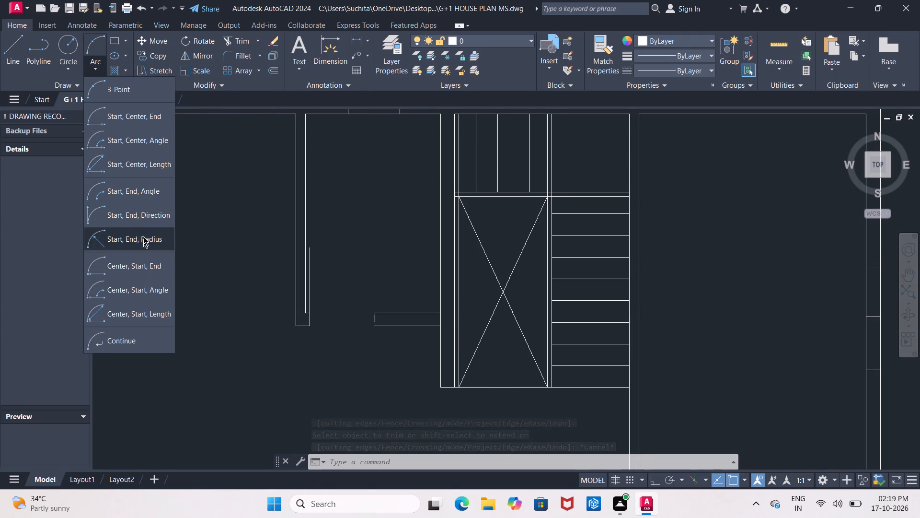
click(144, 217)
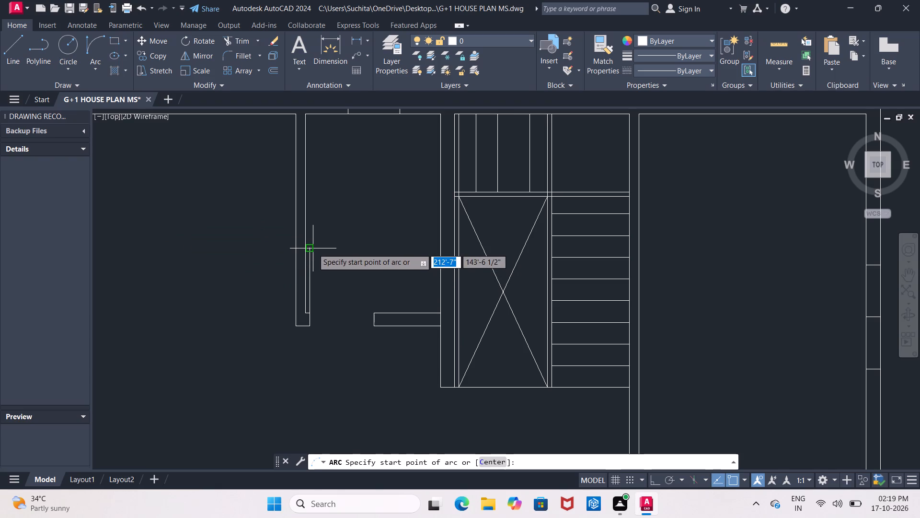
click(313, 248)
click(374, 310)
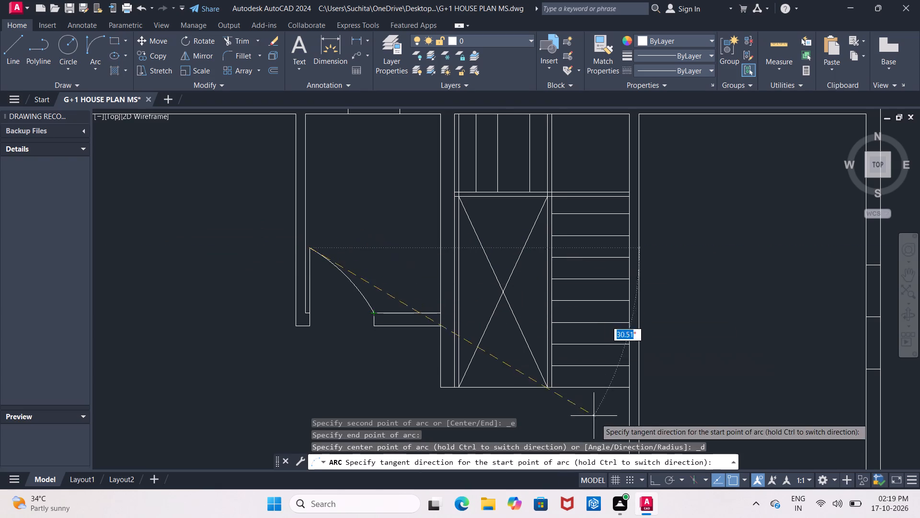
click(650, 479)
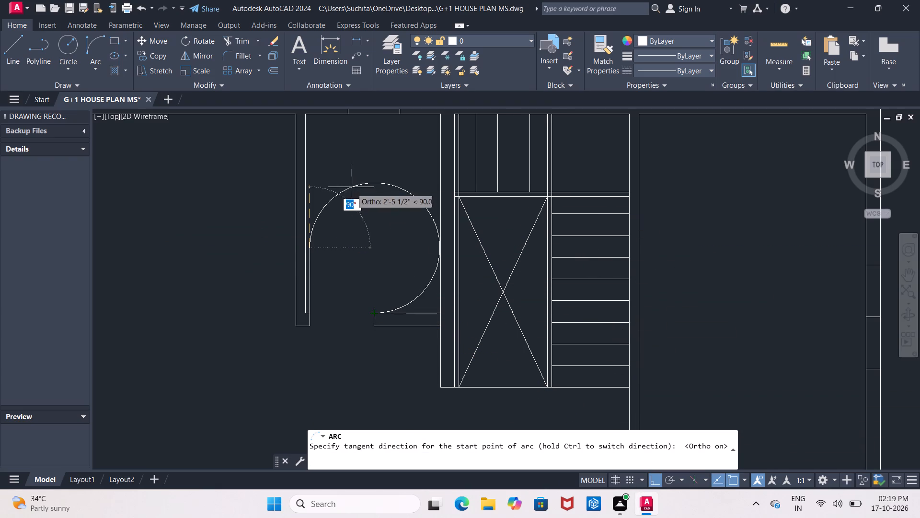
click(368, 229)
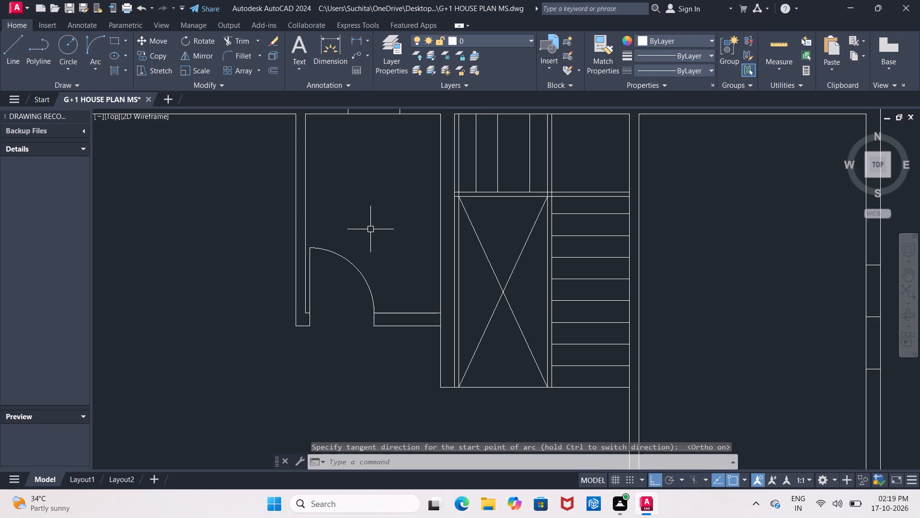
middle_drag(370, 229, 350, 225)
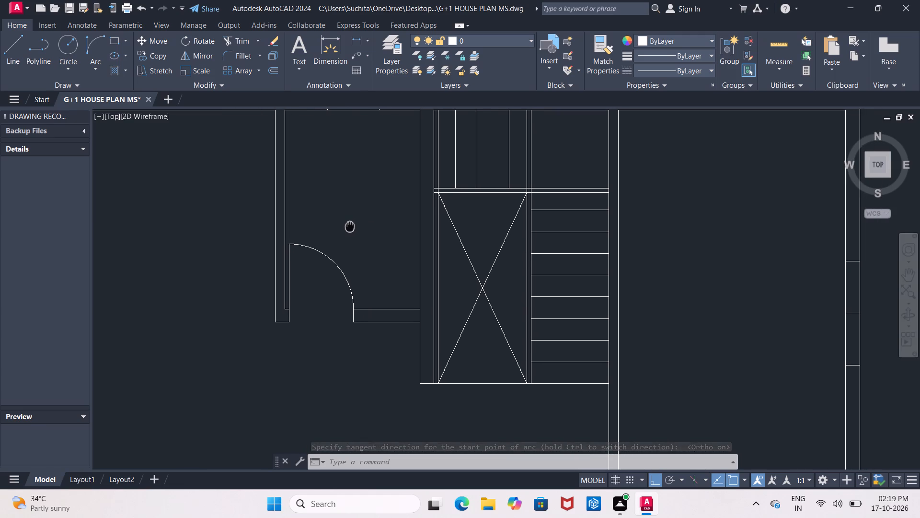
Offset the upper line of the lower-left room's top wall 2" upward.
middle_drag(350, 225, 399, 189)
scroll(399, 189, down, 2)
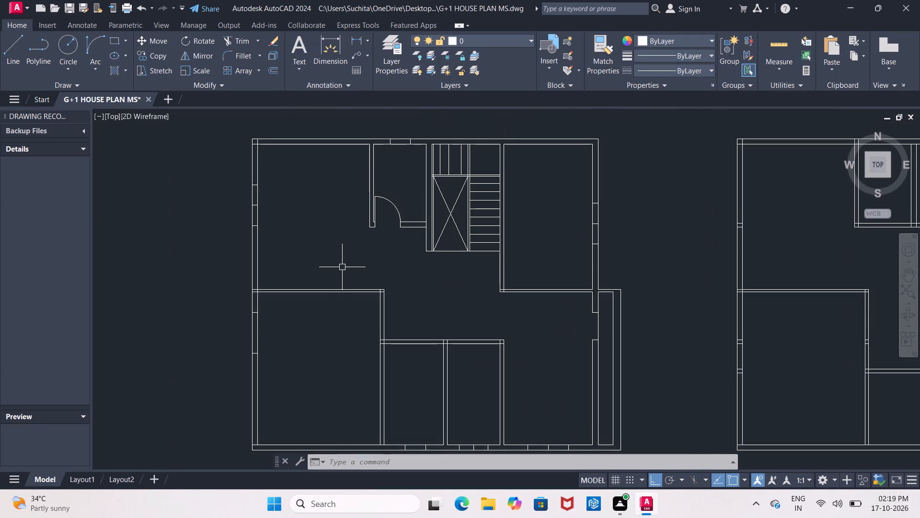
scroll(356, 284, up, 1)
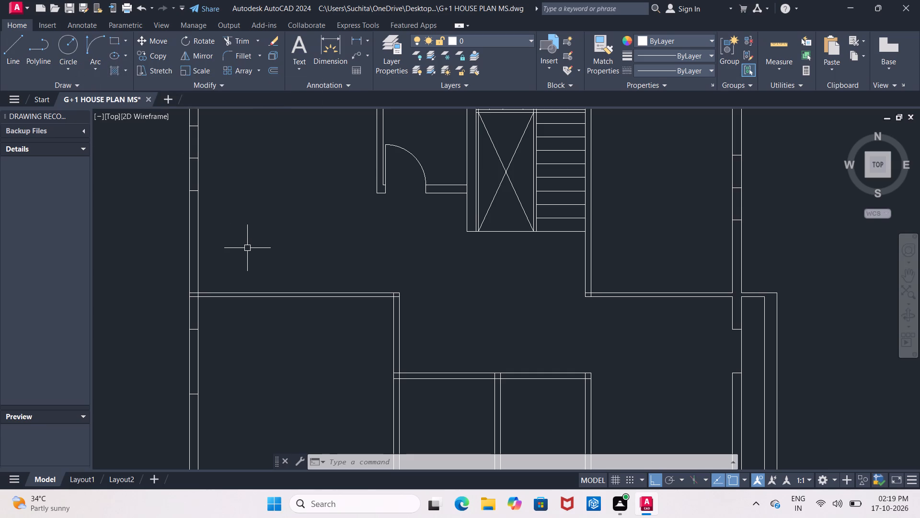
key(o)
key(Return)
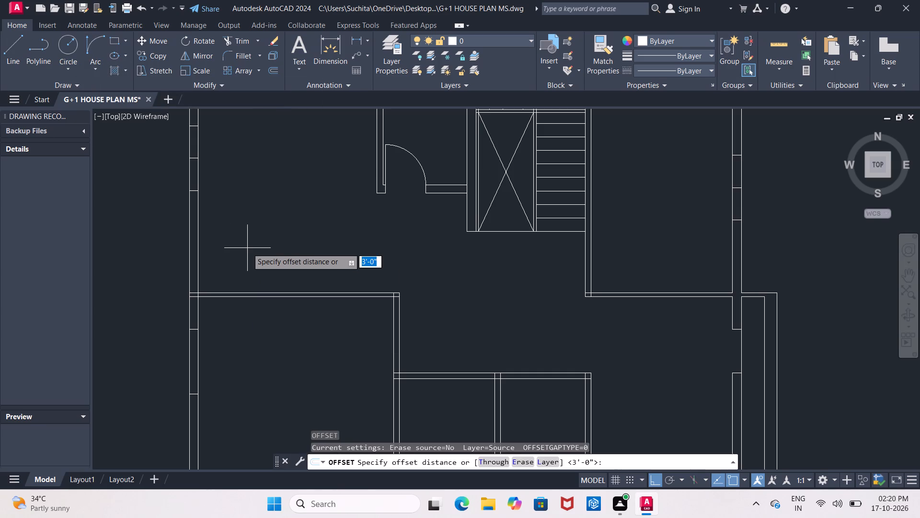
text(2")
key(Return)
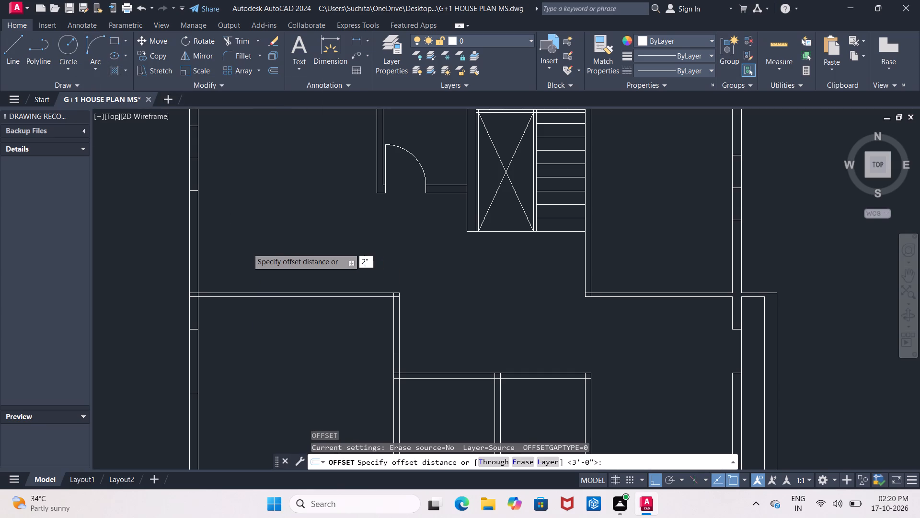
click(356, 290)
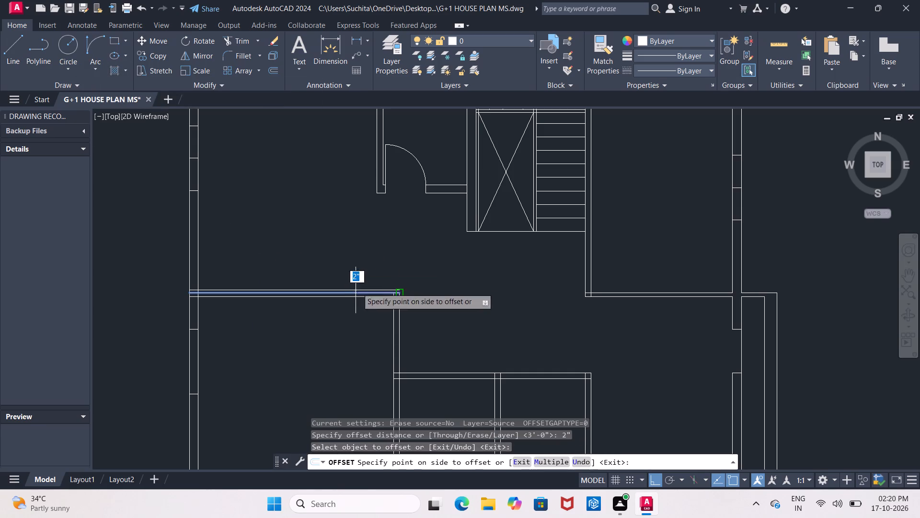
click(373, 243)
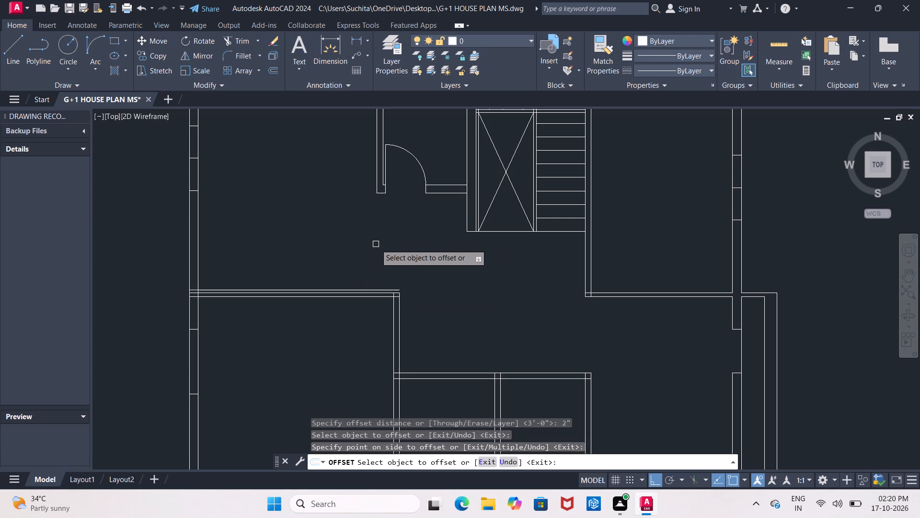
key(Return)
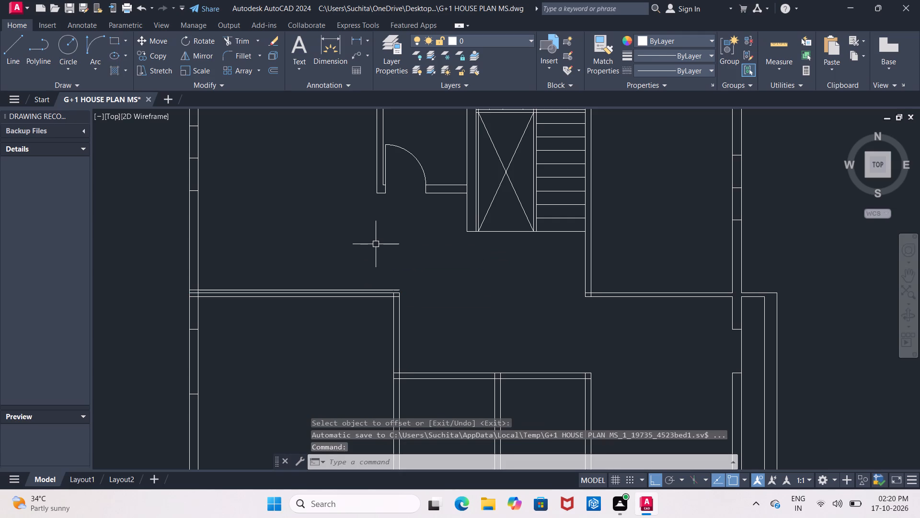
Offset the new 2" line 4' upward and the lower-left room's east outer wall line 4' to the west.
key(Return)
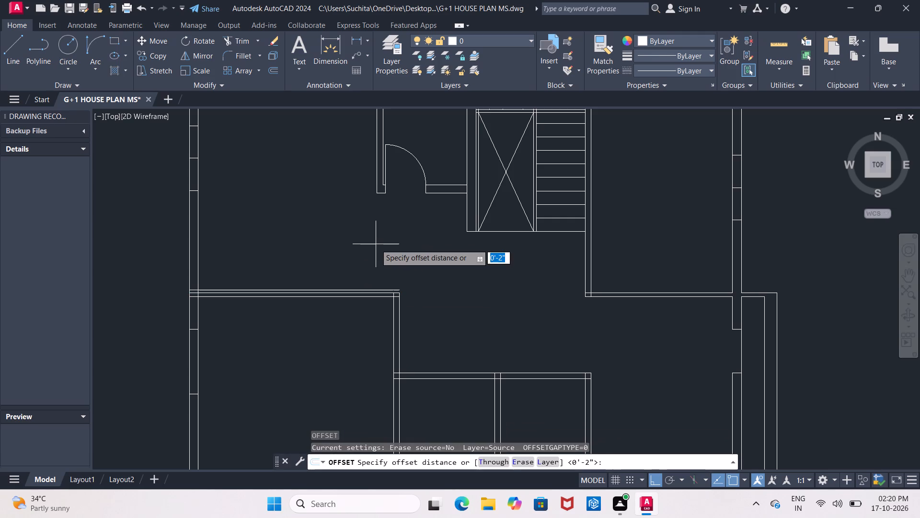
text(4')
key(Return)
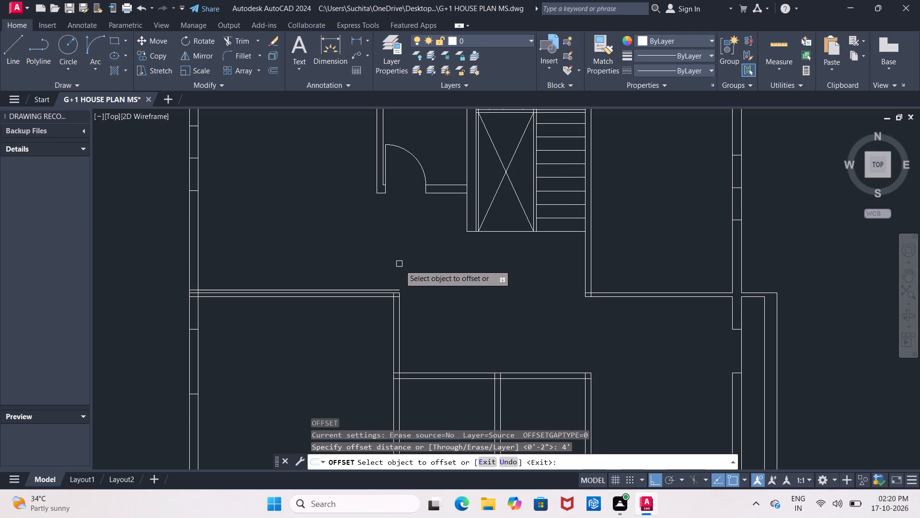
click(376, 287)
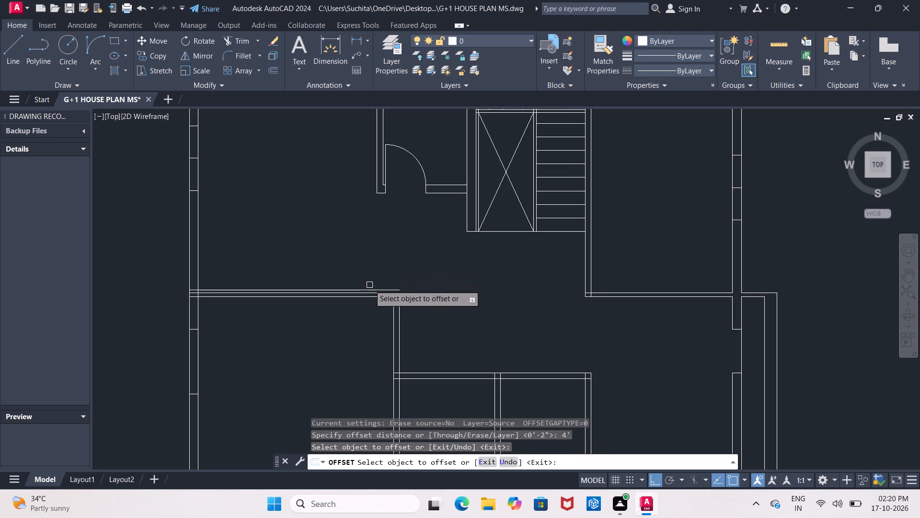
click(369, 288)
click(374, 220)
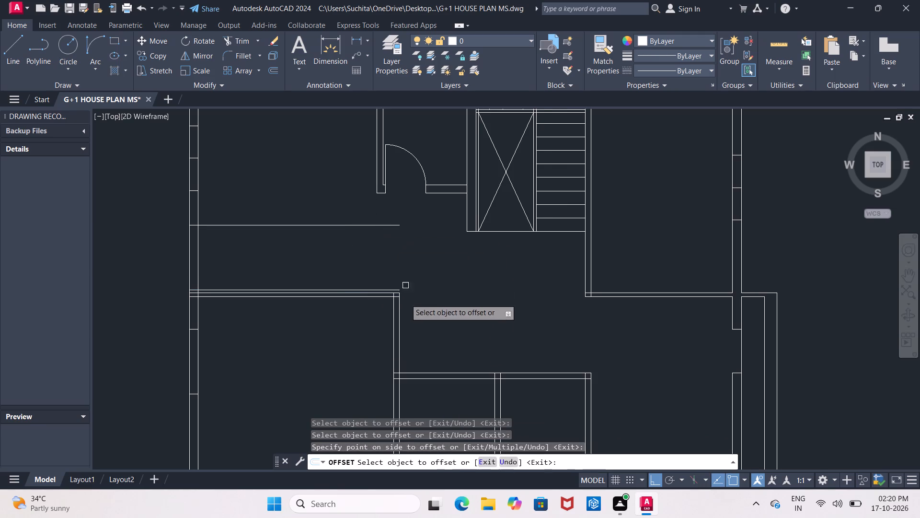
click(399, 330)
click(352, 324)
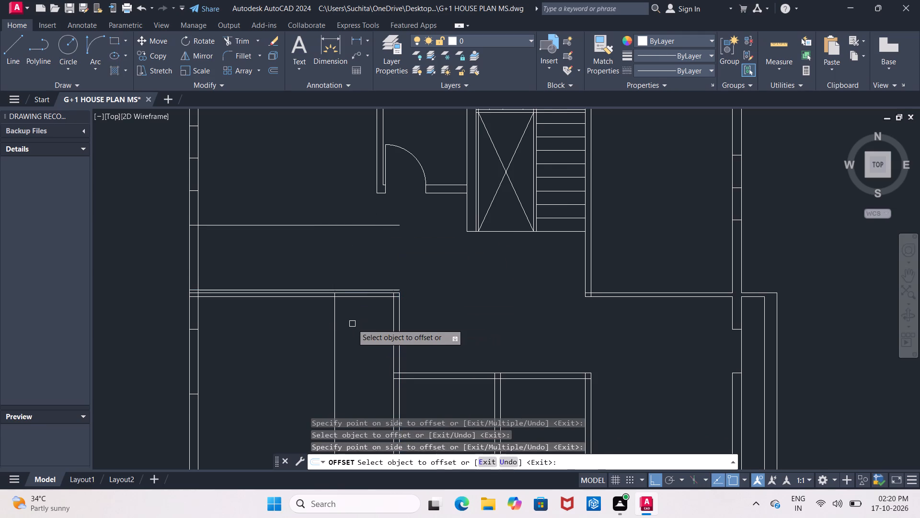
key(Escape)
Extend the offset vertical line up to the upper 4' horizontal line.
key(e)
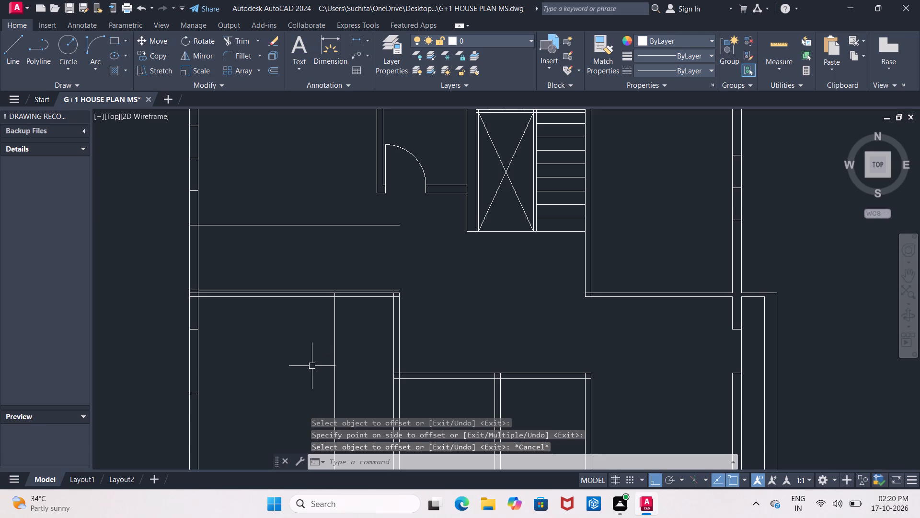
key(x)
key(space)
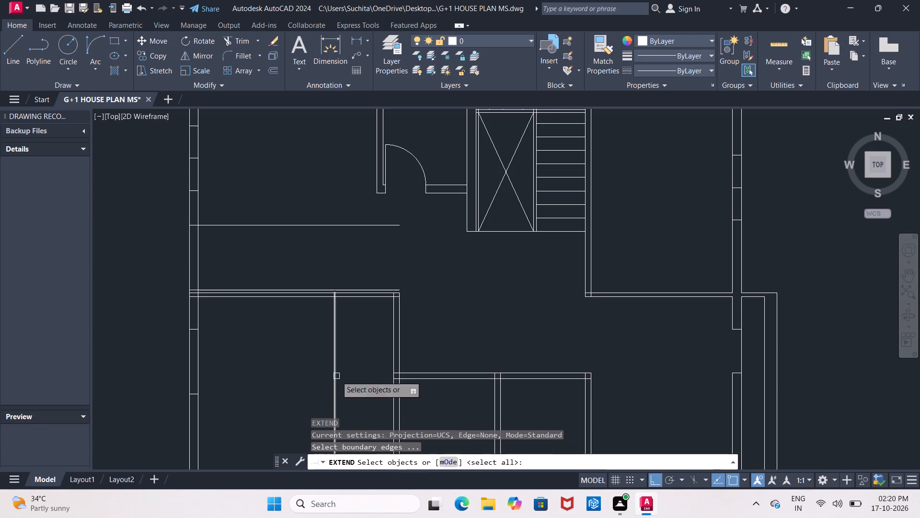
key(space)
click(336, 351)
click(333, 342)
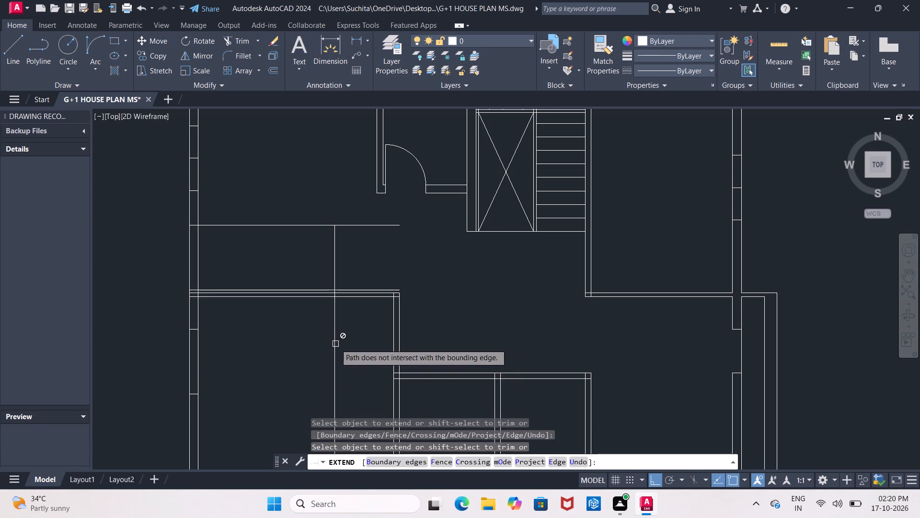
key(Escape)
Trim the vertical line below the 2" line and both horizontal offsets west of it, leaving a three-sided outline.
text(TR)
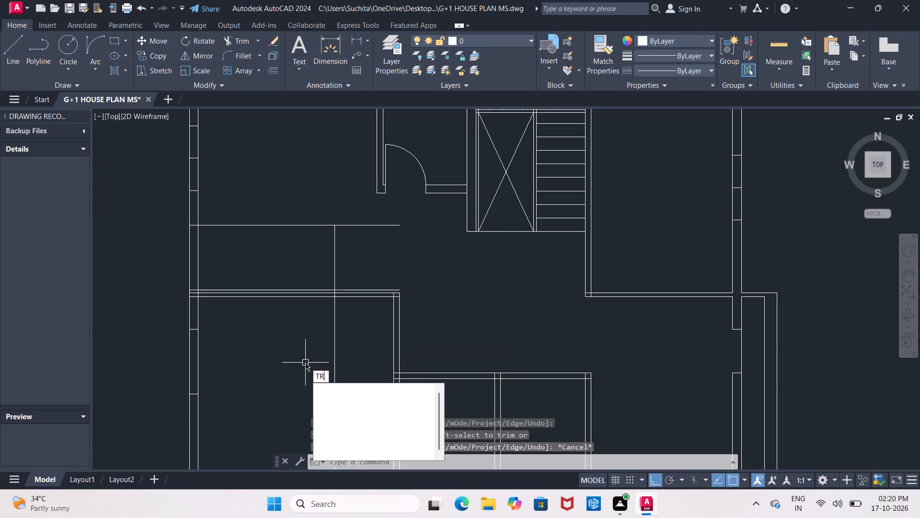
key(space)
key(space)
click(333, 330)
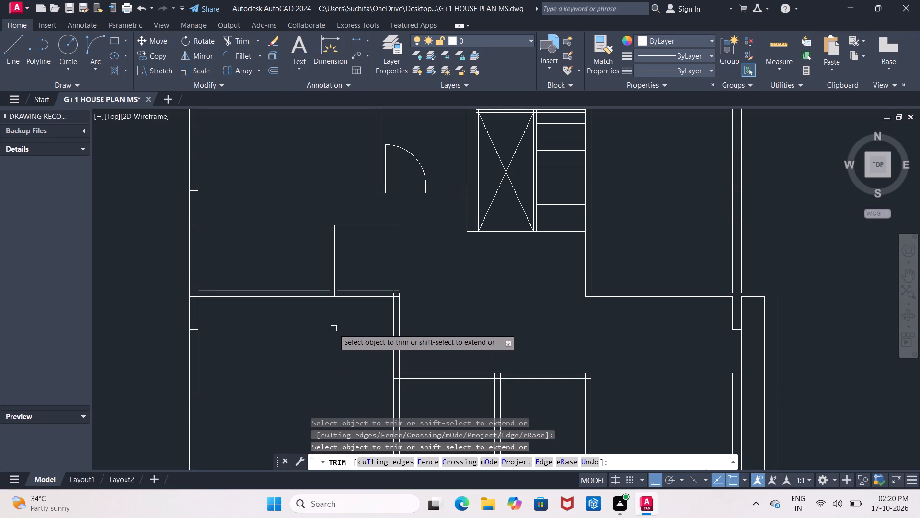
scroll(332, 293, up, 4)
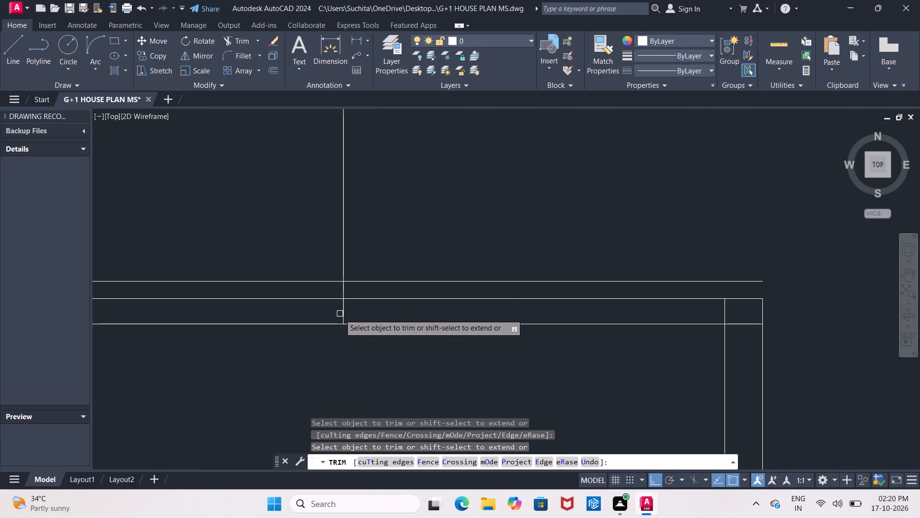
click(343, 316)
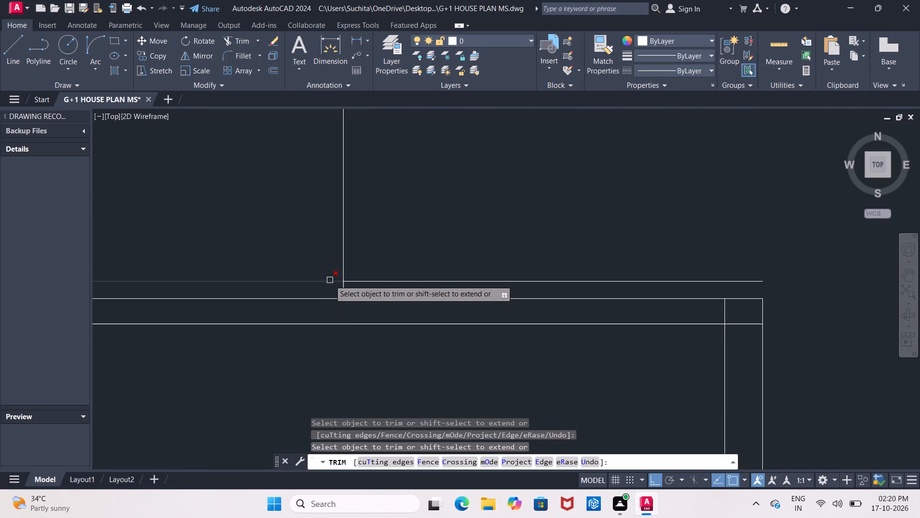
click(330, 280)
click(341, 292)
scroll(341, 292, down, 3)
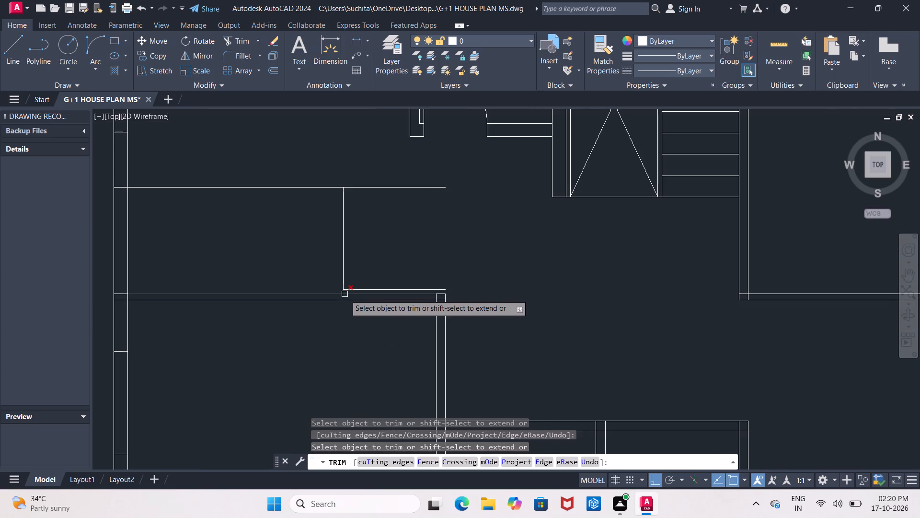
click(317, 189)
key(Escape)
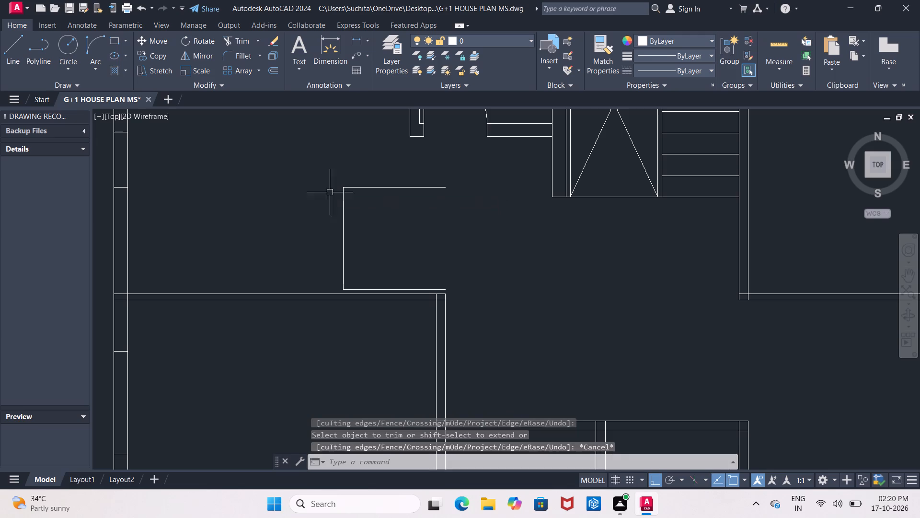
Stretch both lower ends of the small room's west wall lines down just past the upper 4' horizontal line.
middle_drag(379, 179, 335, 251)
scroll(364, 233, up, 2)
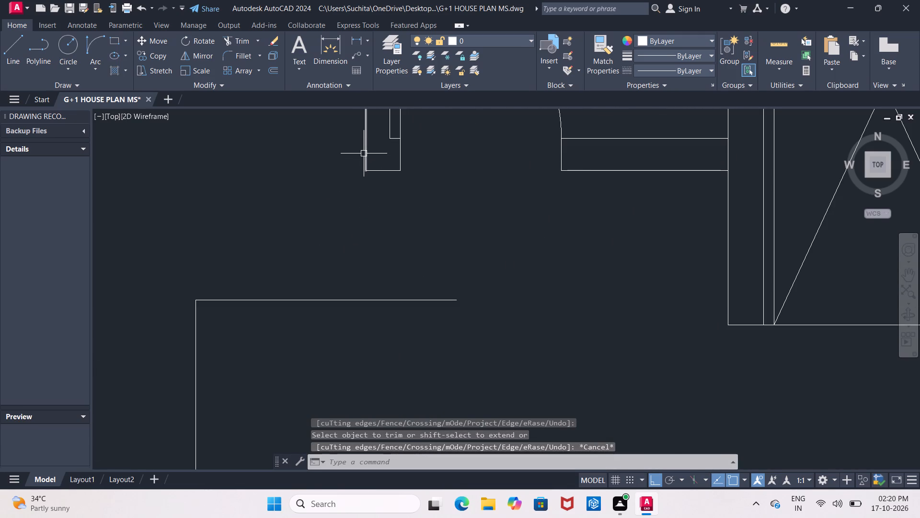
click(364, 155)
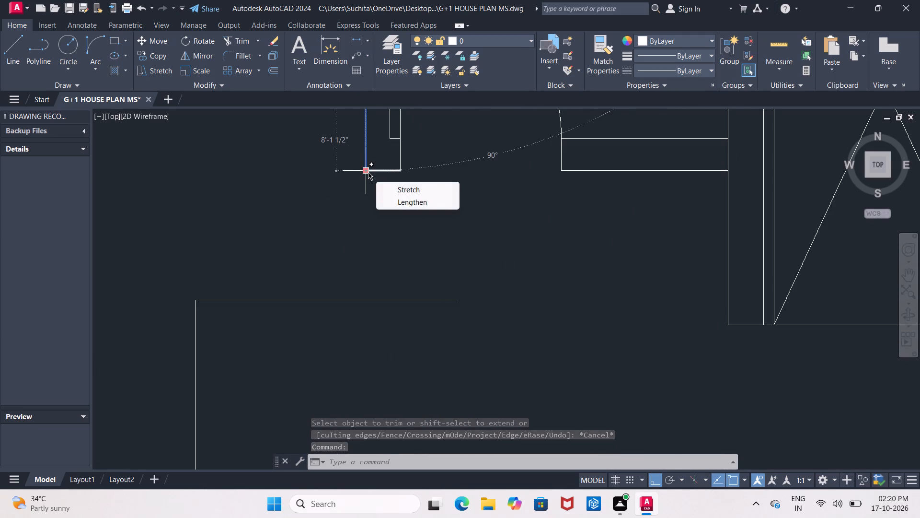
drag(365, 171, 364, 194)
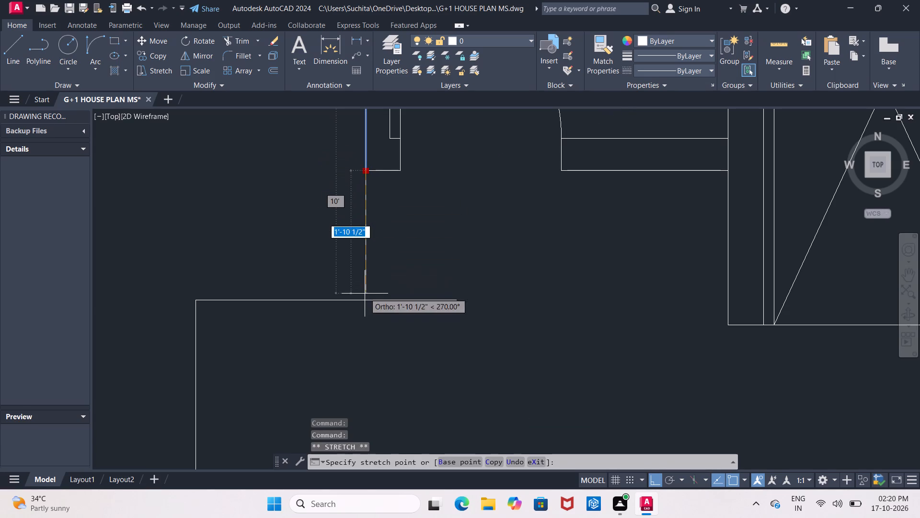
click(367, 308)
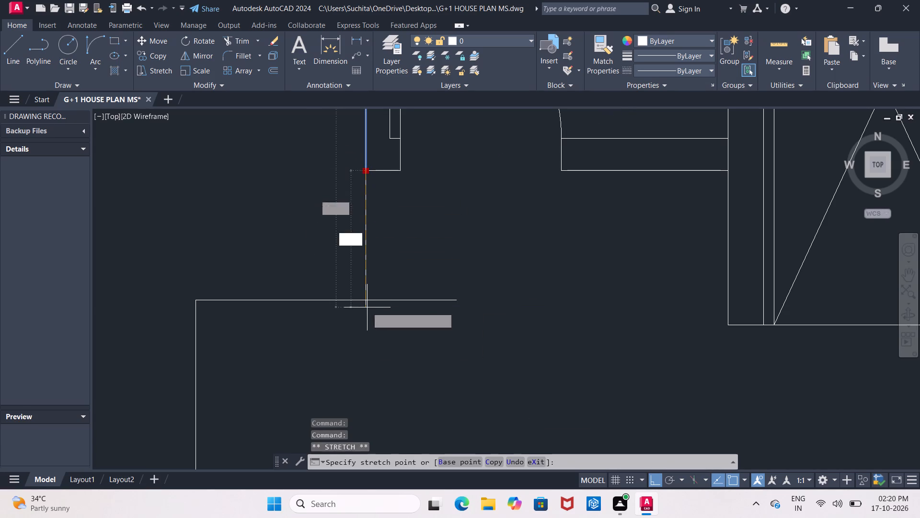
scroll(397, 173, up, 1)
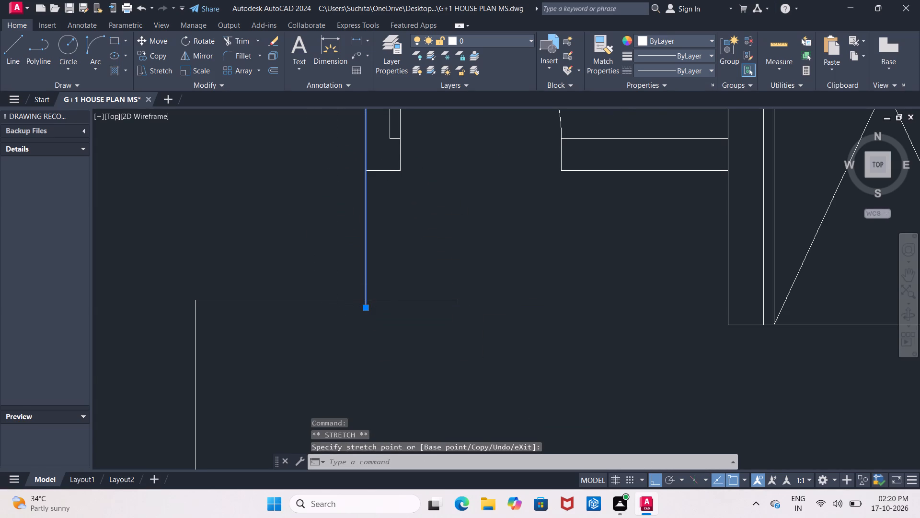
click(400, 163)
click(402, 170)
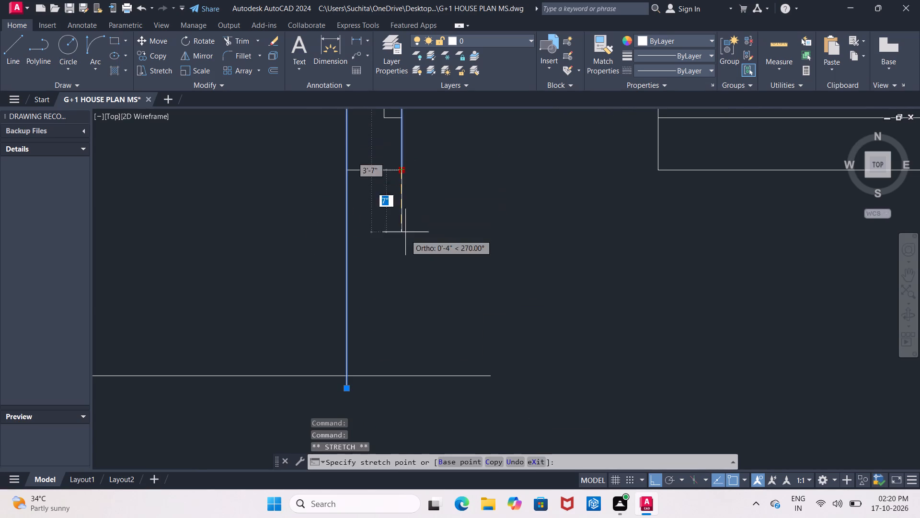
click(386, 396)
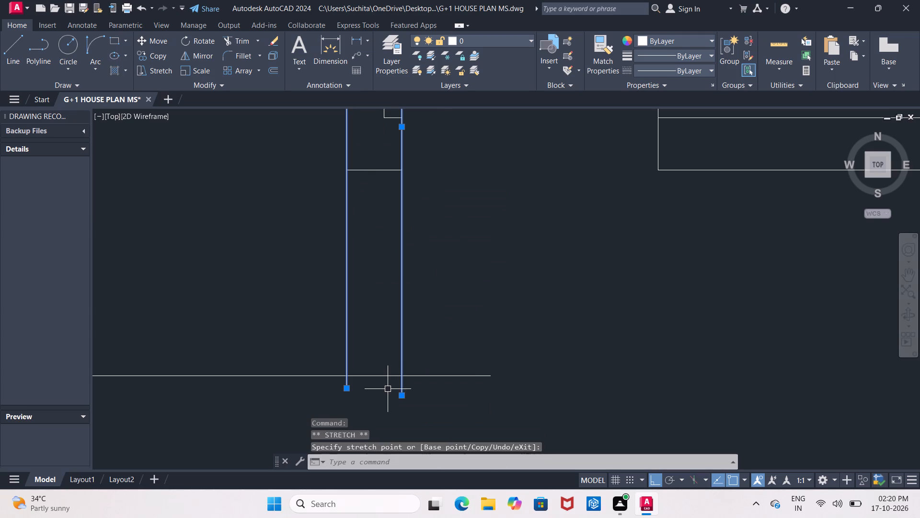
Trim the stretched wall ends below the 4' horizontal line and that line's overhang east of the wall.
key(Escape)
text(TR)
key(space)
key(space)
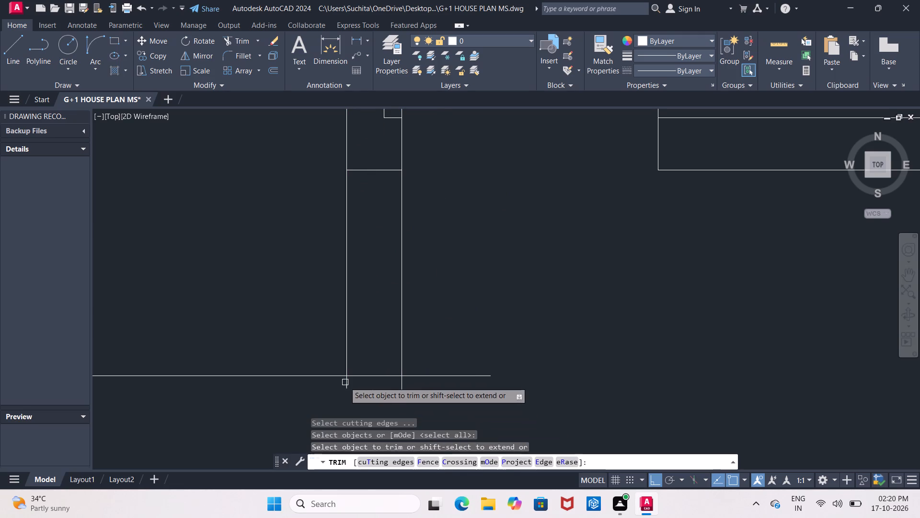
drag(337, 381, 422, 387)
scroll(422, 387, down, 2)
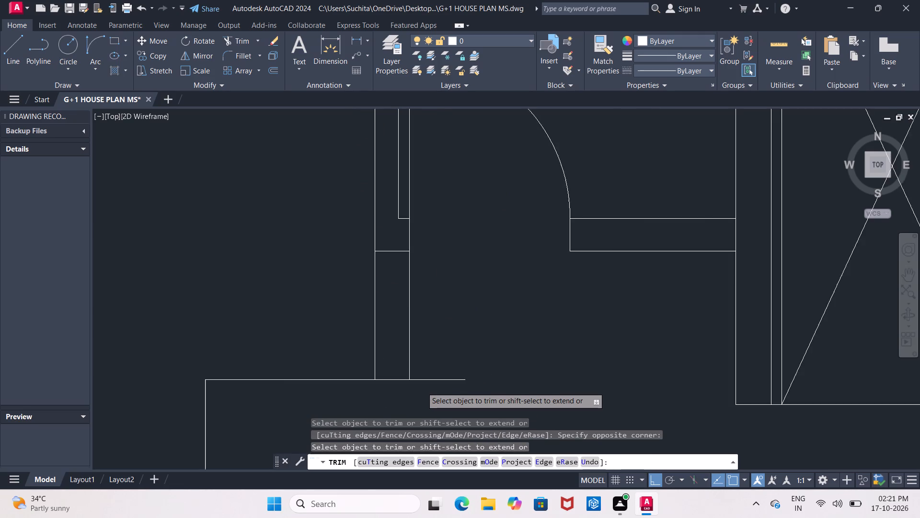
scroll(421, 386, down, 3)
middle_drag(428, 357, 417, 320)
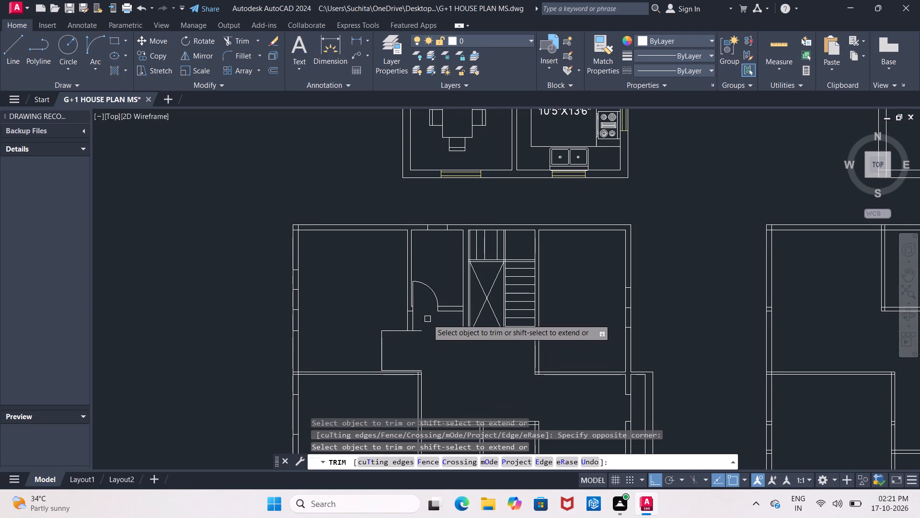
click(415, 331)
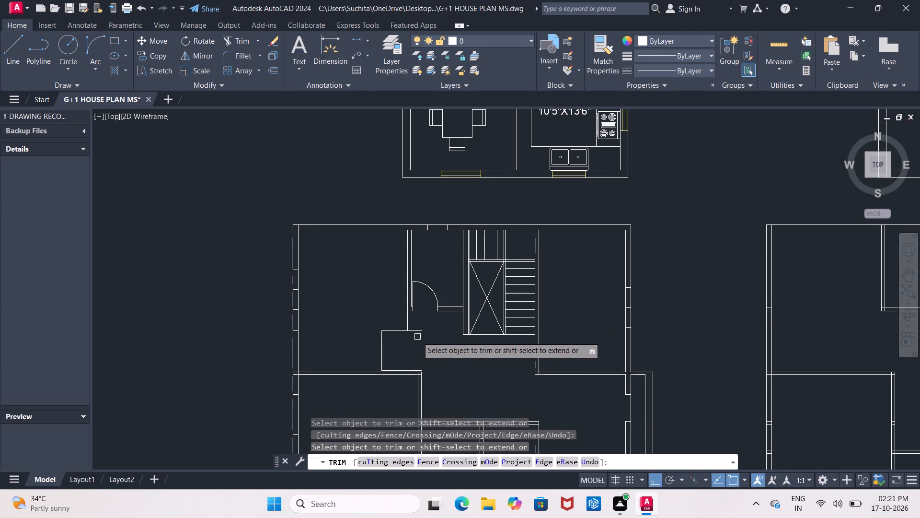
key(ctrl+z)
click(414, 373)
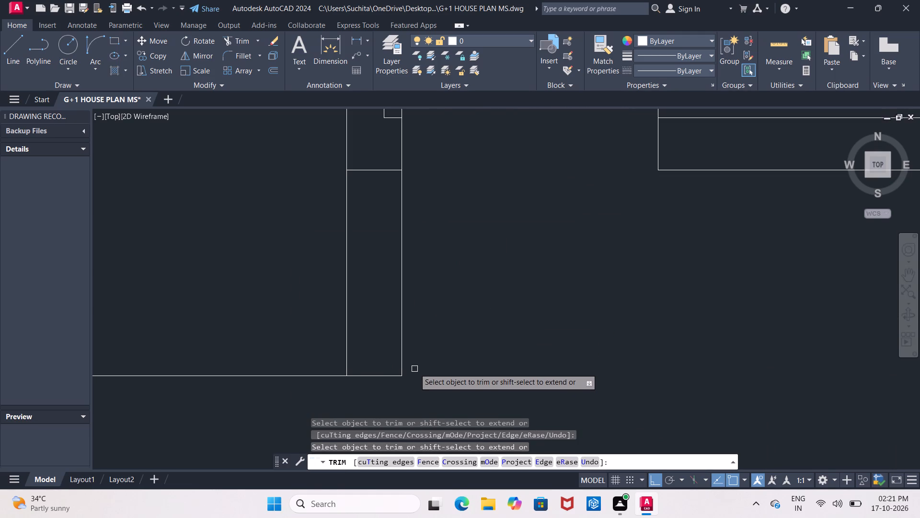
Delete the vertical line closing the west side of the three-sided outline below the small room.
scroll(414, 366, down, 2)
scroll(348, 350, down, 1)
middle_drag(348, 350, 333, 293)
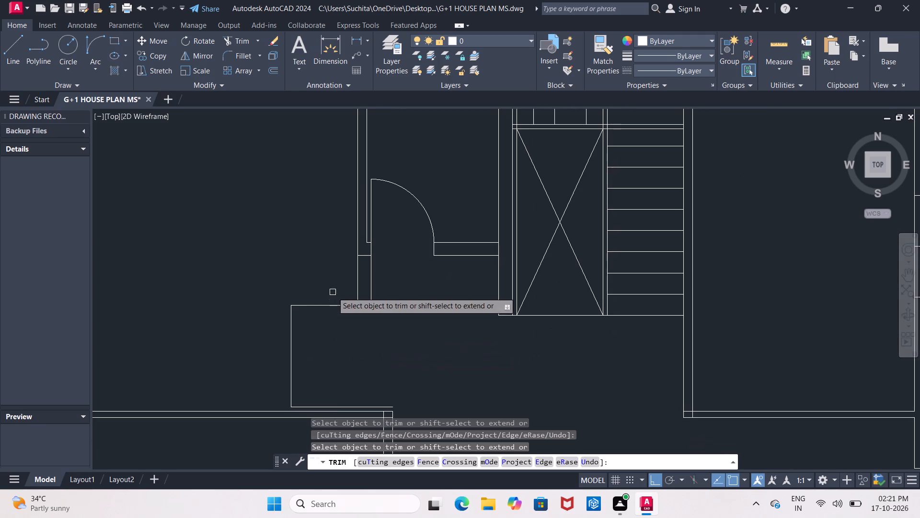
drag(254, 329, 356, 364)
click(356, 363)
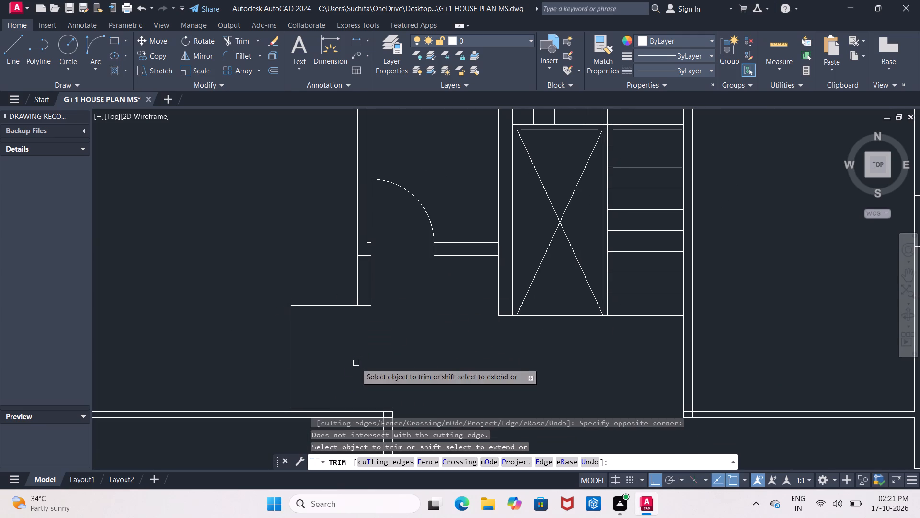
click(292, 355)
key(Escape)
click(292, 355)
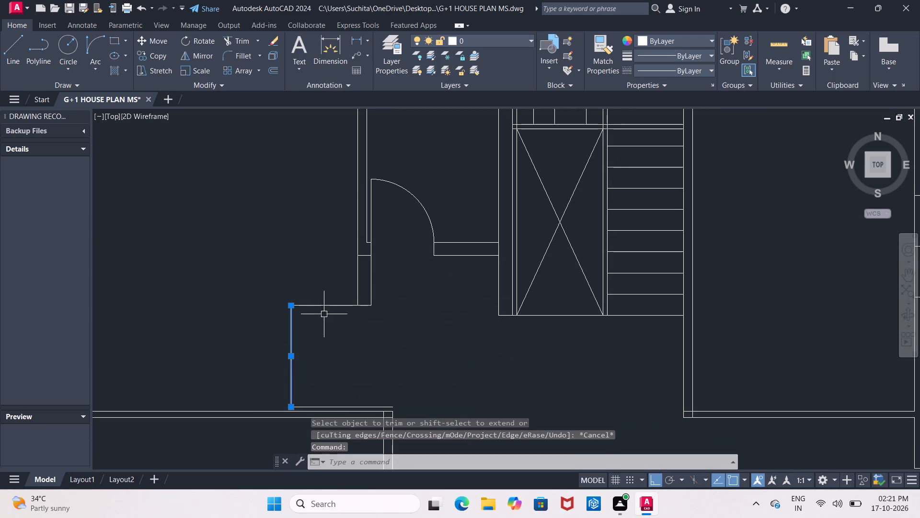
click(324, 308)
key(Escape)
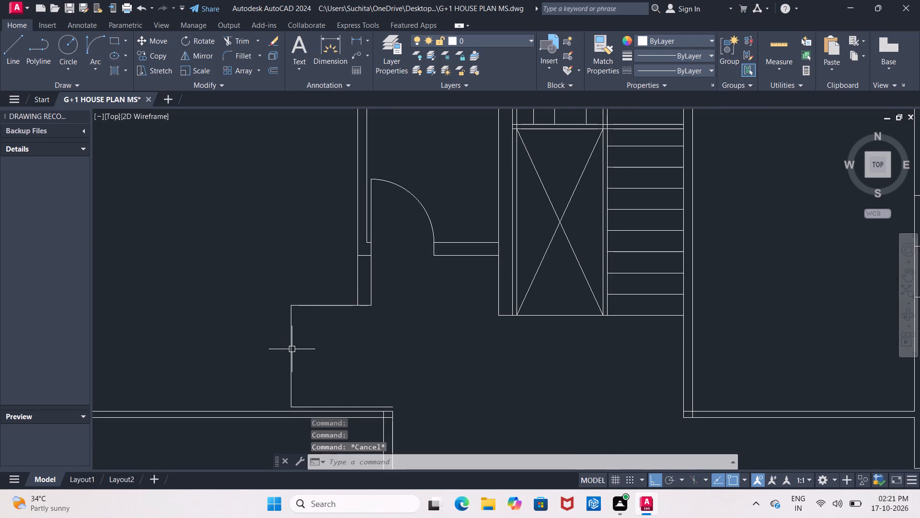
click(289, 351)
key(Delete)
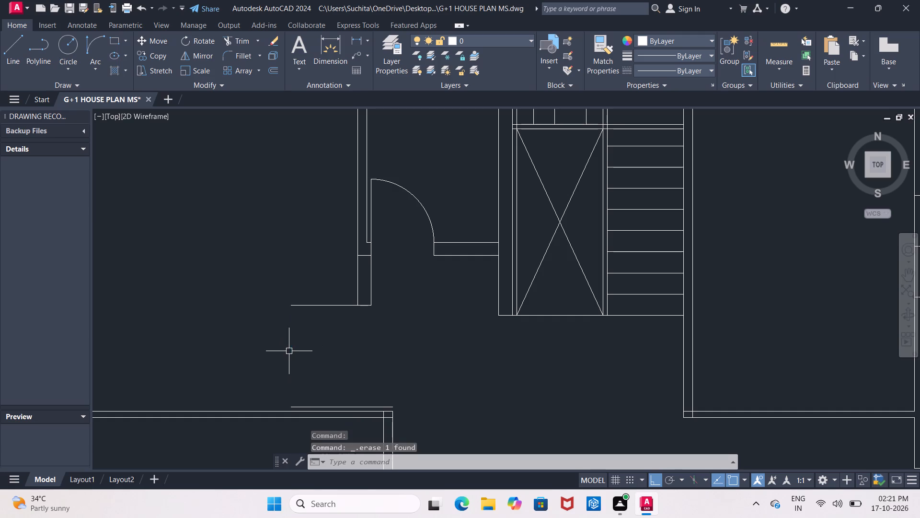
Trim the upper 4' horizontal line's overhang west of the small room's wall, leaving a closed wall end.
text(TR)
key(space)
key(space)
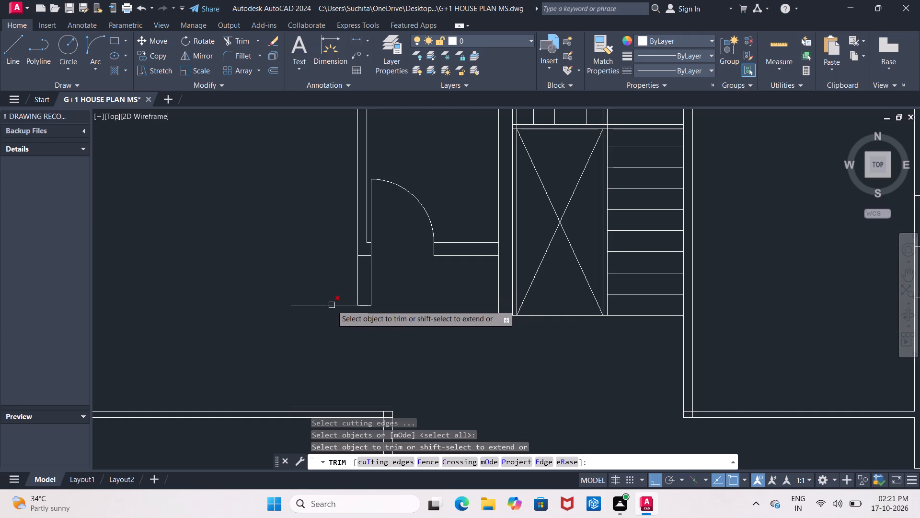
click(332, 305)
key(Escape)
Extend both vertical wall lines at the lower-west room's northeast corner up to the 2" offset line.
middle_drag(358, 399, 358, 390)
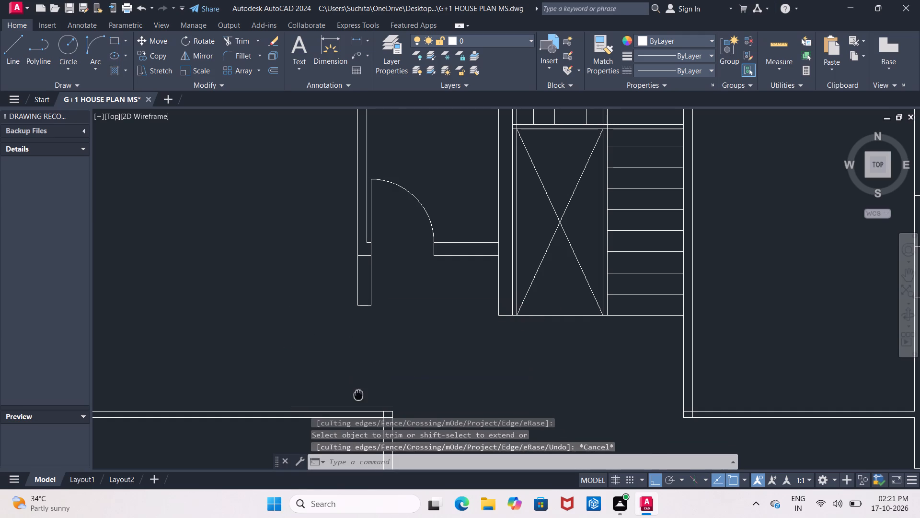
middle_drag(358, 390, 342, 247)
scroll(356, 268, up, 2)
key(e)
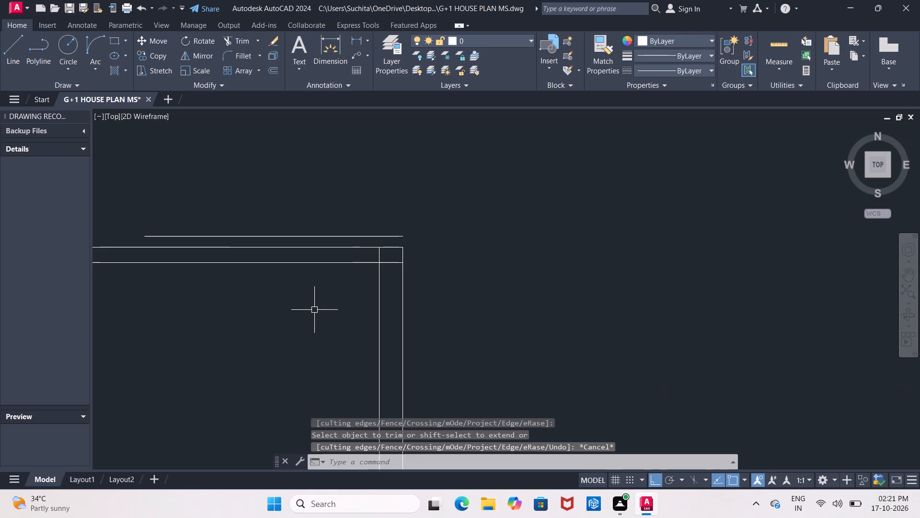
key(x)
key(space)
key(space)
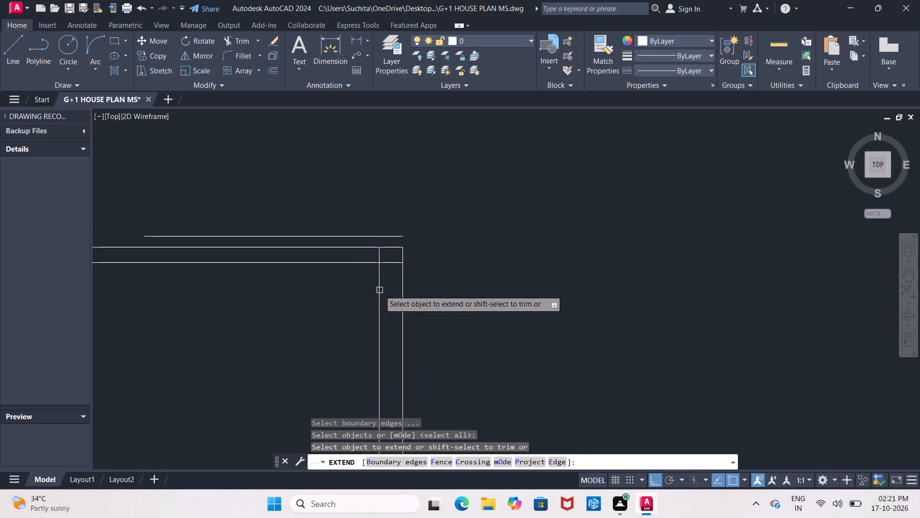
click(379, 290)
click(404, 290)
middle_drag(324, 293, 342, 326)
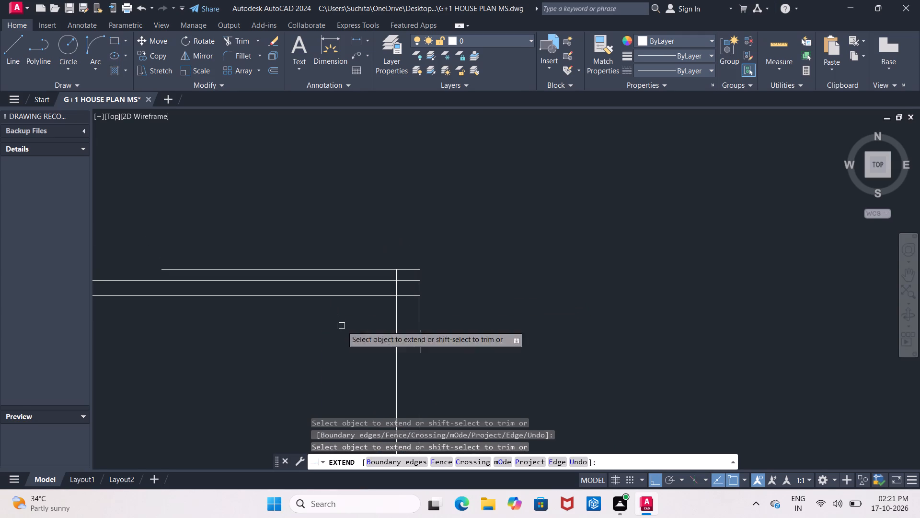
key(Escape)
Draw a start-end-direction door swing arc from the wall end's southwest corner to the 2" line's west end, tangent due west.
scroll(341, 324, down, 2)
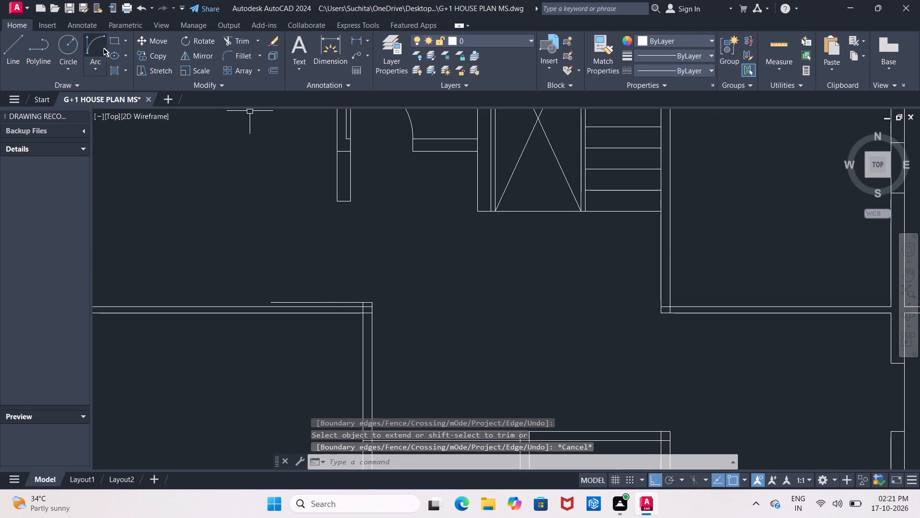
click(102, 47)
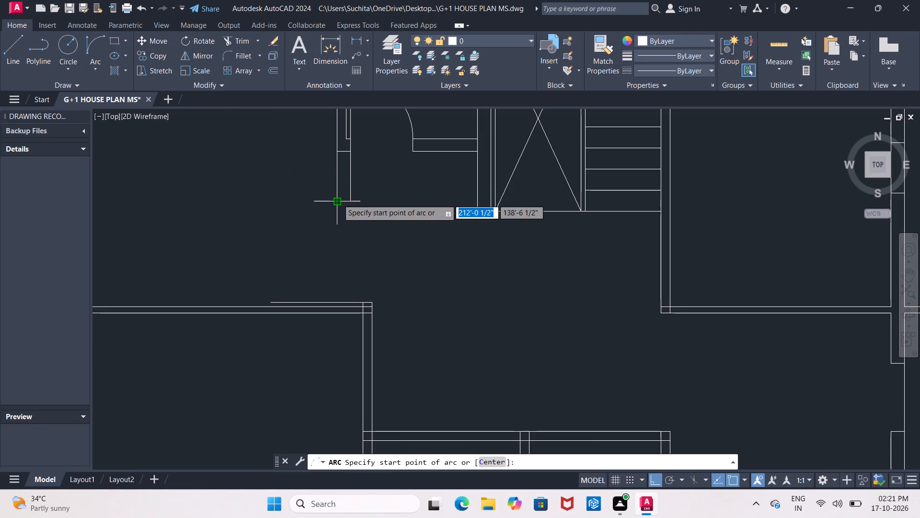
click(338, 199)
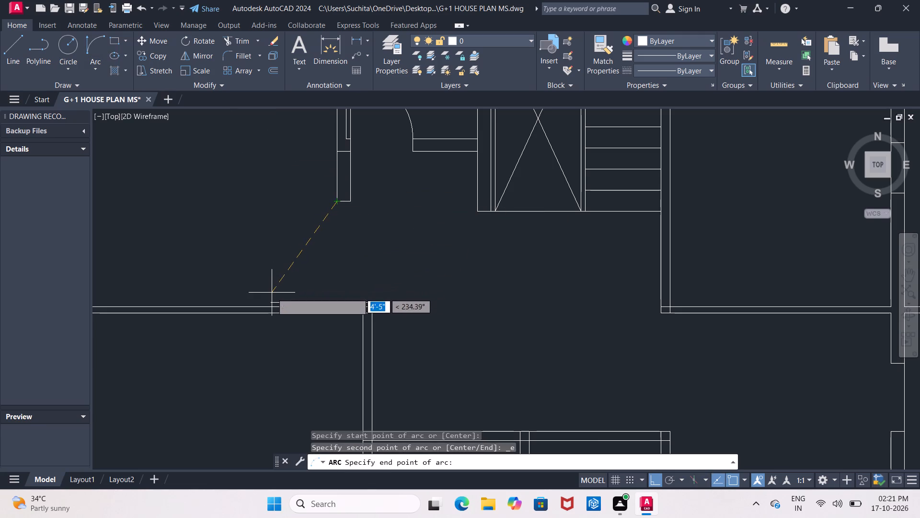
click(272, 301)
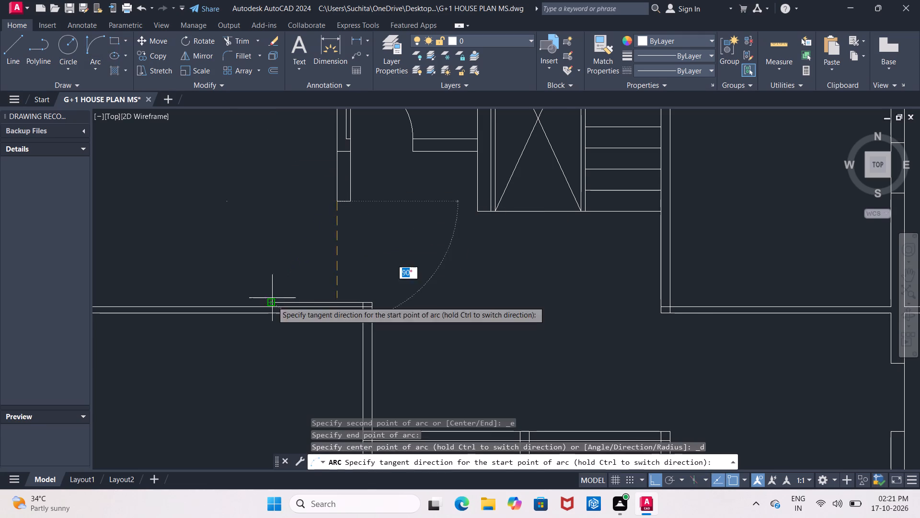
click(244, 213)
Trim the vertical and horizontal line stubs crossing the frame at the northwest corner of the staircase's crossed rectangle.
scroll(244, 213, down, 1)
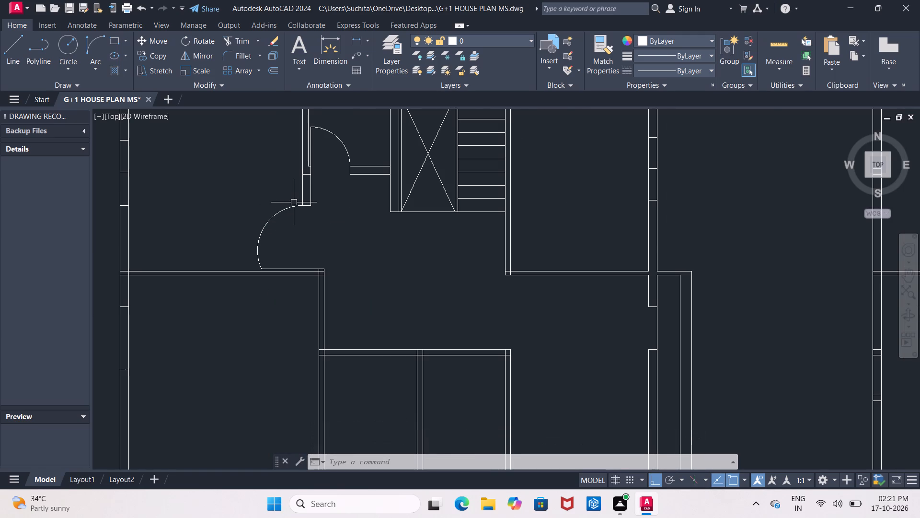
scroll(294, 202, down, 4)
scroll(294, 201, up, 2)
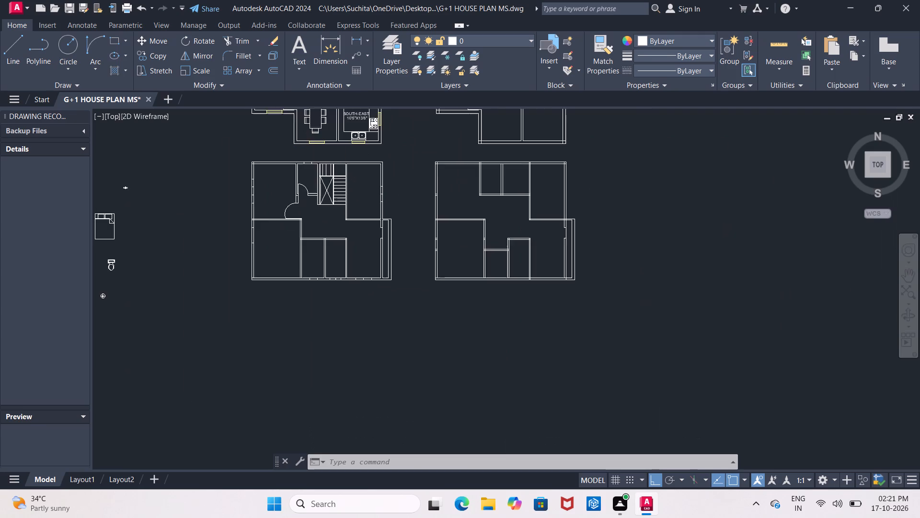
scroll(294, 201, up, 1)
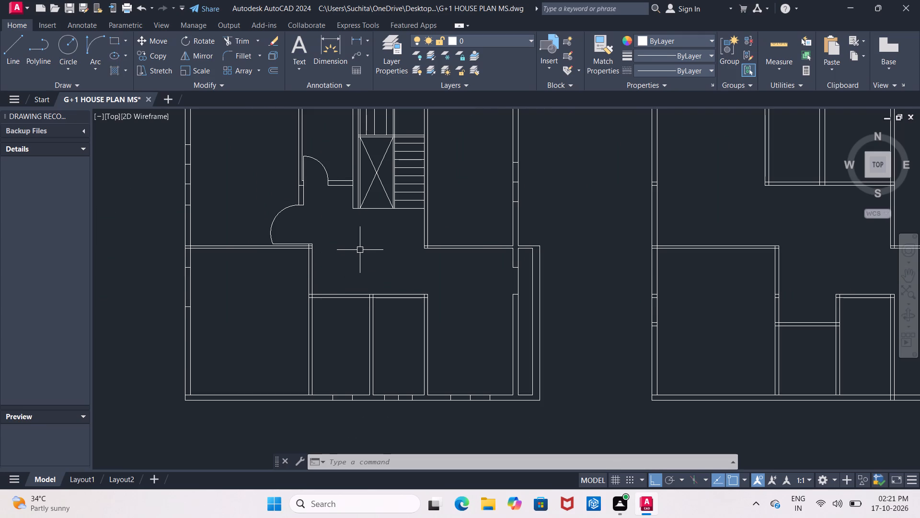
scroll(361, 247, down, 1)
middle_drag(361, 247, 331, 251)
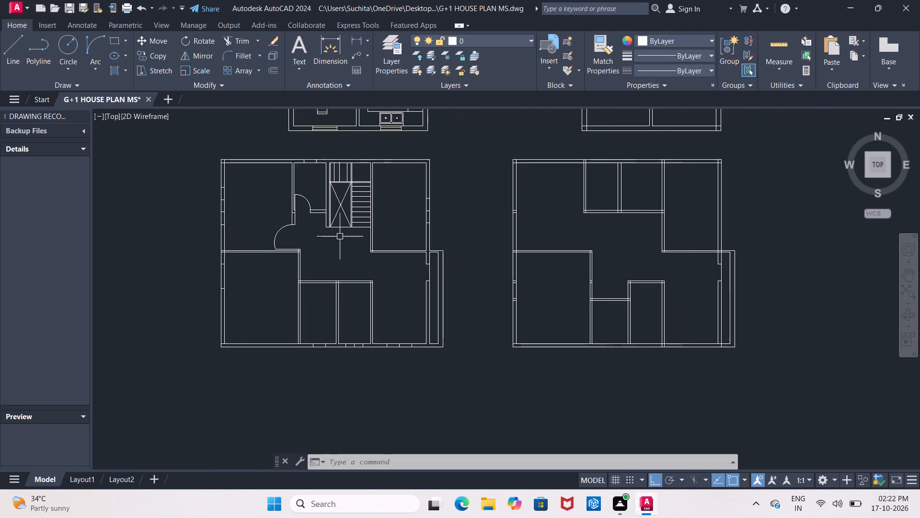
scroll(358, 180, up, 4)
key(t)
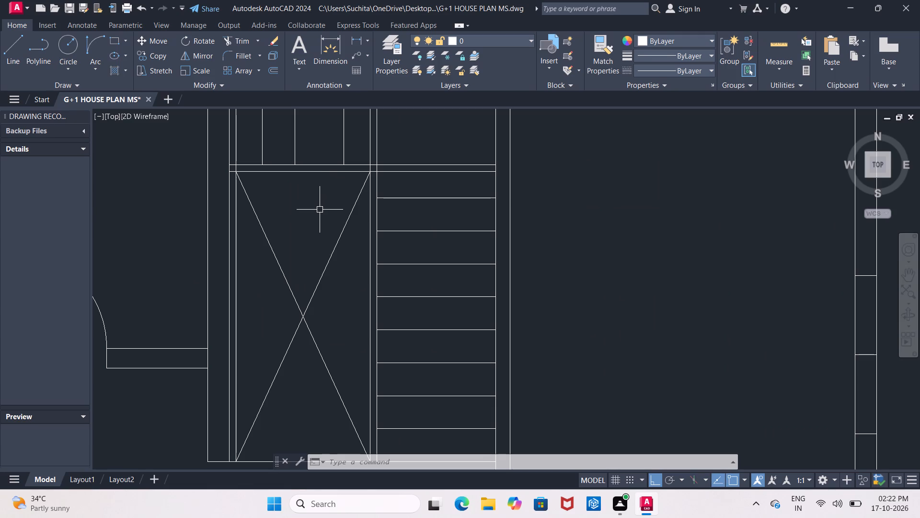
key(r)
key(space)
key(space)
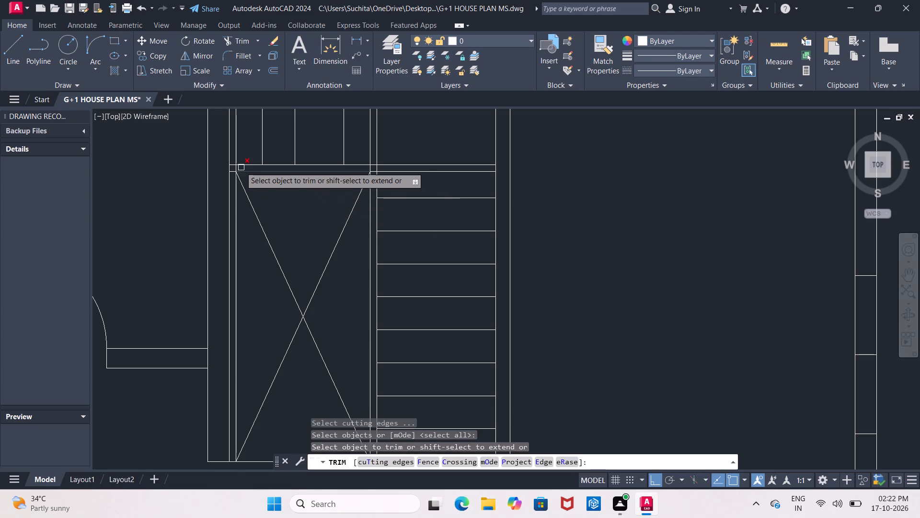
scroll(236, 166, up, 4)
click(234, 169)
click(210, 204)
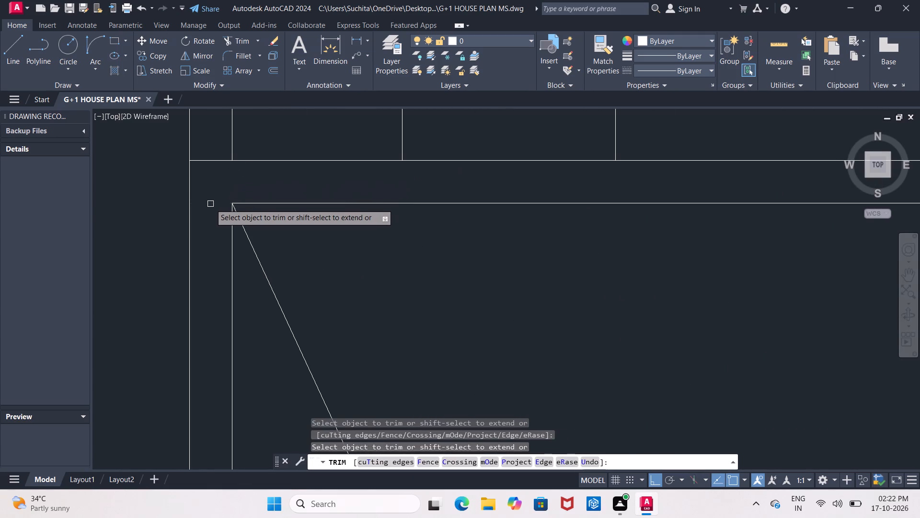
Trim the bottom line across the narrow gaps on the west and east sides of the staircase's crossed rectangle.
scroll(210, 204, down, 4)
scroll(224, 295, down, 2)
middle_drag(222, 313, 276, 194)
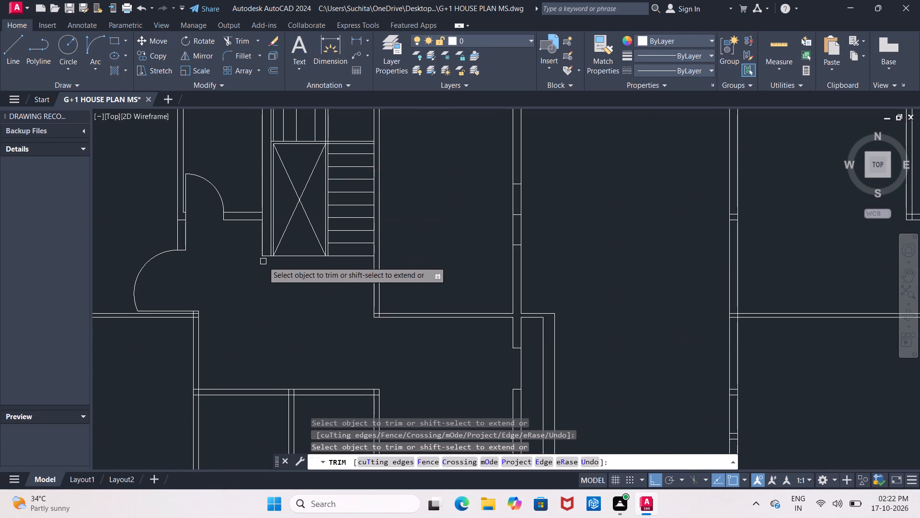
scroll(280, 264, up, 5)
click(189, 193)
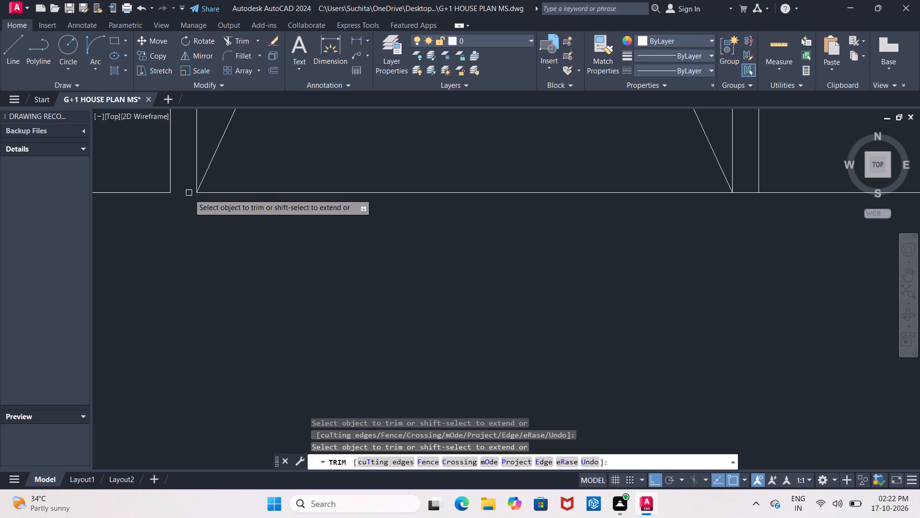
click(747, 191)
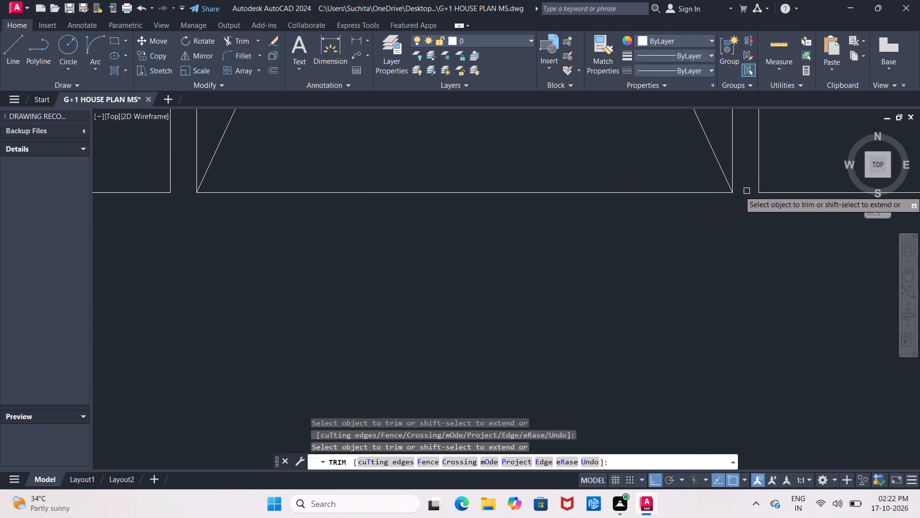
Trim the vertical and horizontal line stubs crossing the frame at the northeast corner of the staircase's crossed rectangle.
scroll(747, 191, down, 7)
scroll(745, 139, up, 3)
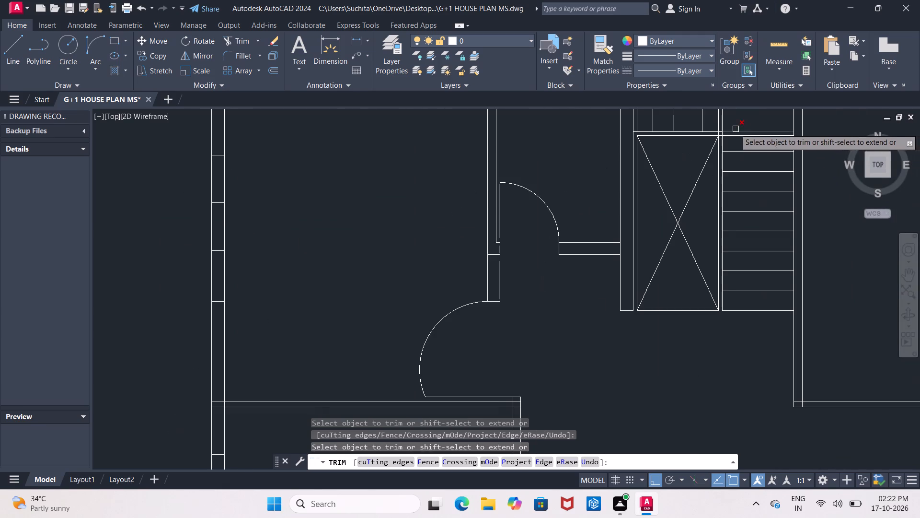
scroll(722, 128, up, 4)
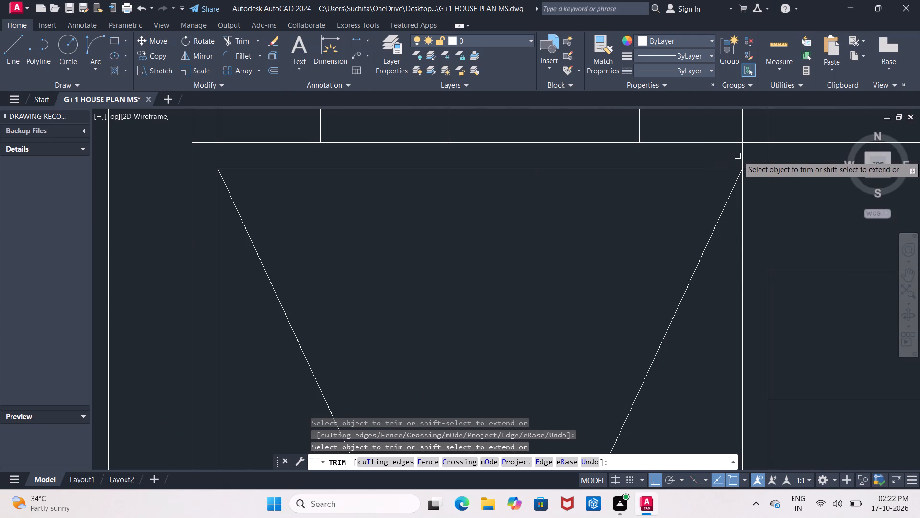
click(741, 154)
click(759, 169)
scroll(754, 169, down, 4)
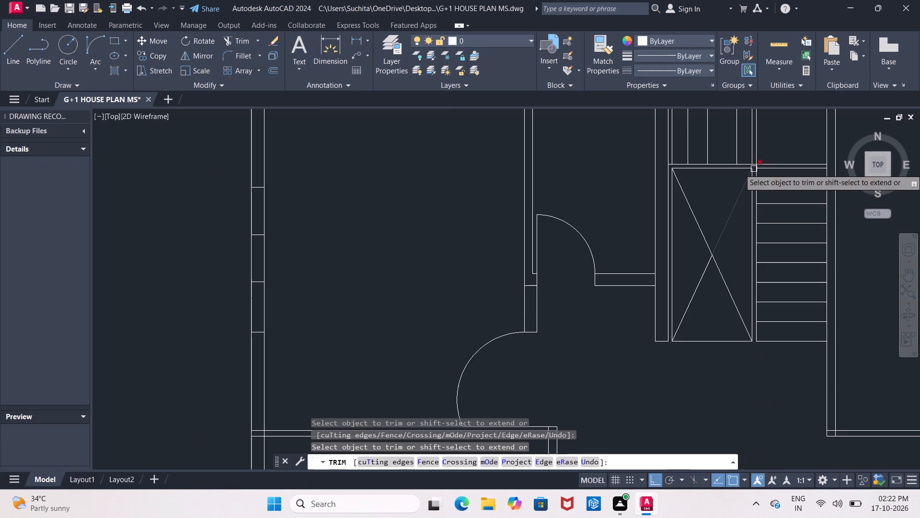
scroll(691, 211, down, 1)
middle_drag(691, 211, 514, 177)
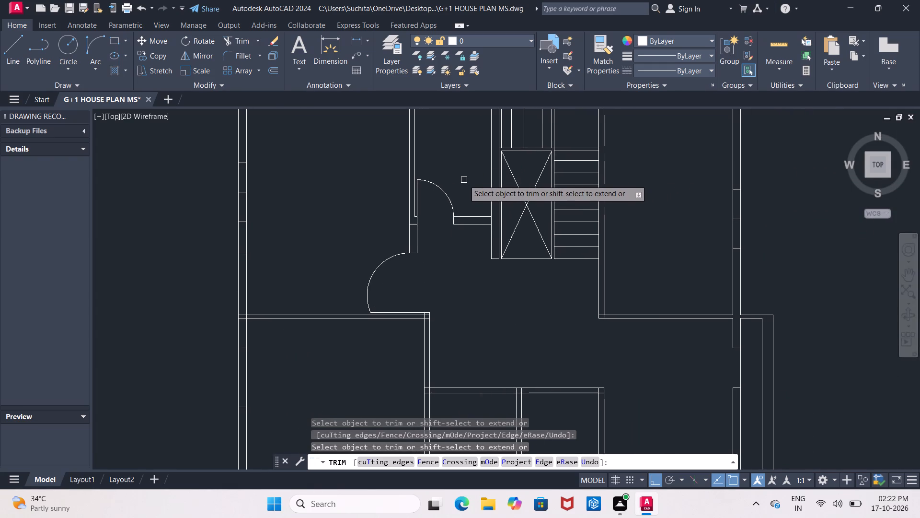
key(Escape)
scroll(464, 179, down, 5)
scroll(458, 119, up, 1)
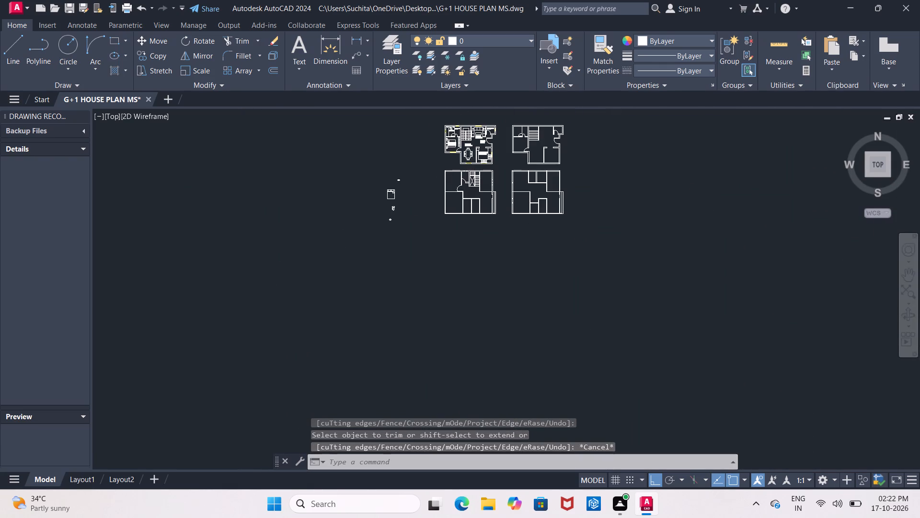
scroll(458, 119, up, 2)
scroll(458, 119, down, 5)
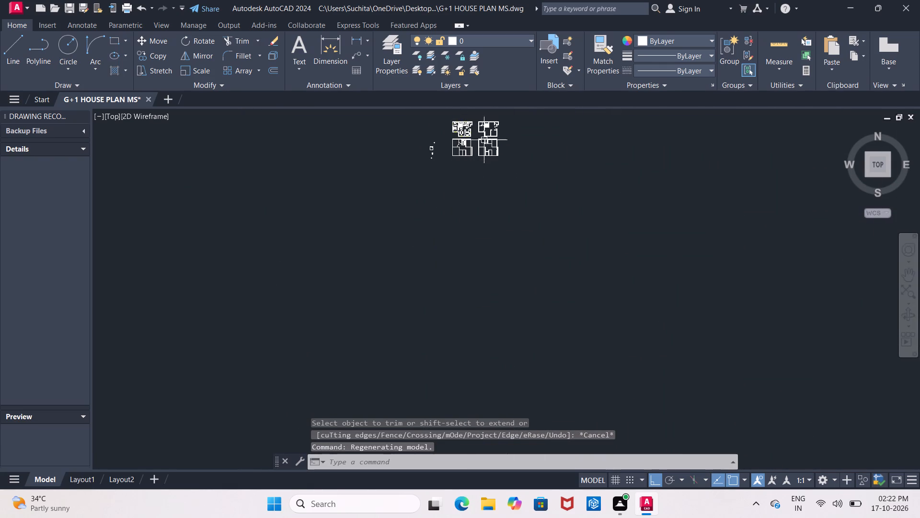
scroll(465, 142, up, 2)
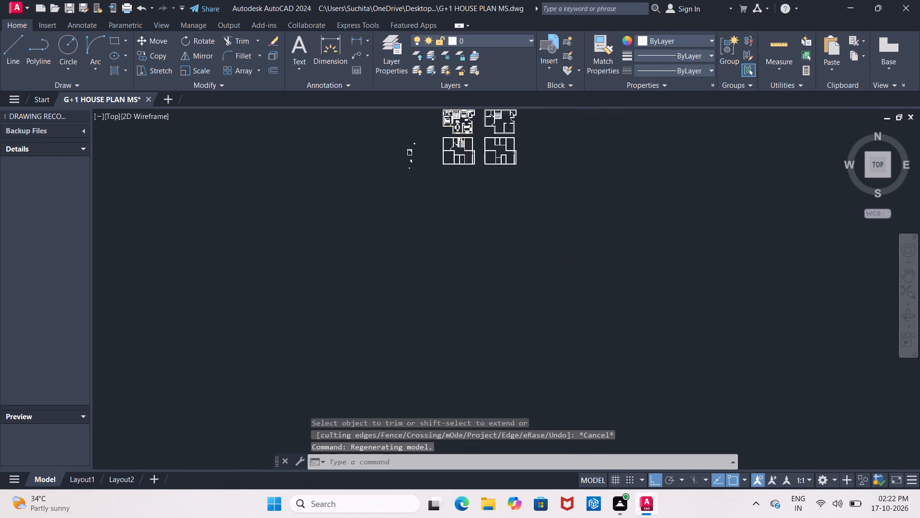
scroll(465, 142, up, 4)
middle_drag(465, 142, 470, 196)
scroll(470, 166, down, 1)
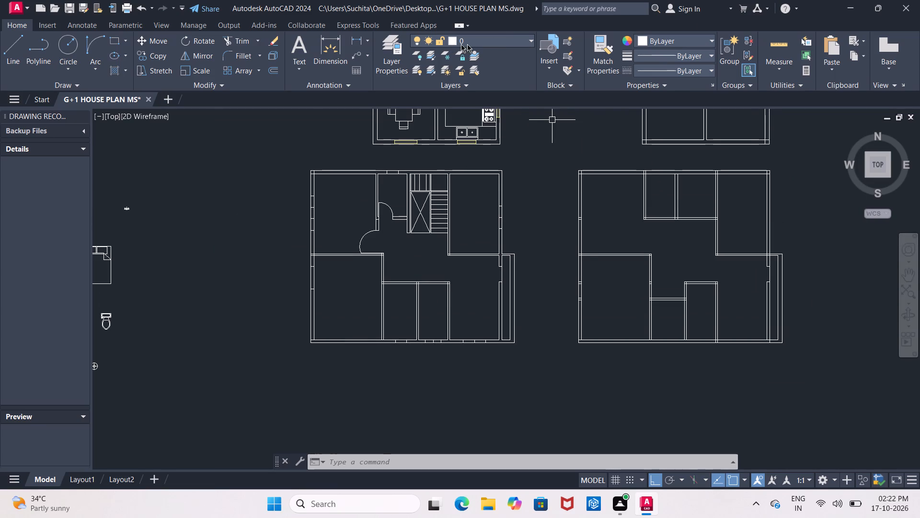
Create a new layer in the layer properties manager and open its linetype selection.
click(494, 40)
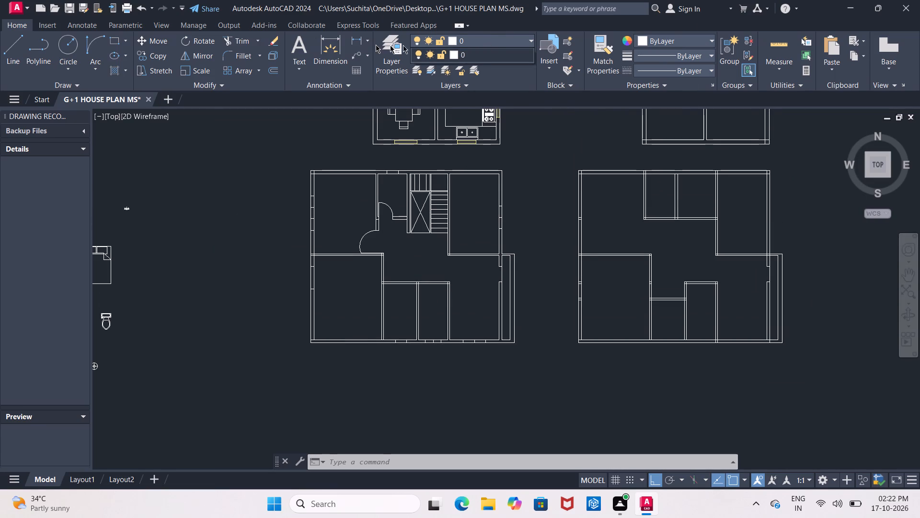
click(397, 45)
click(397, 45)
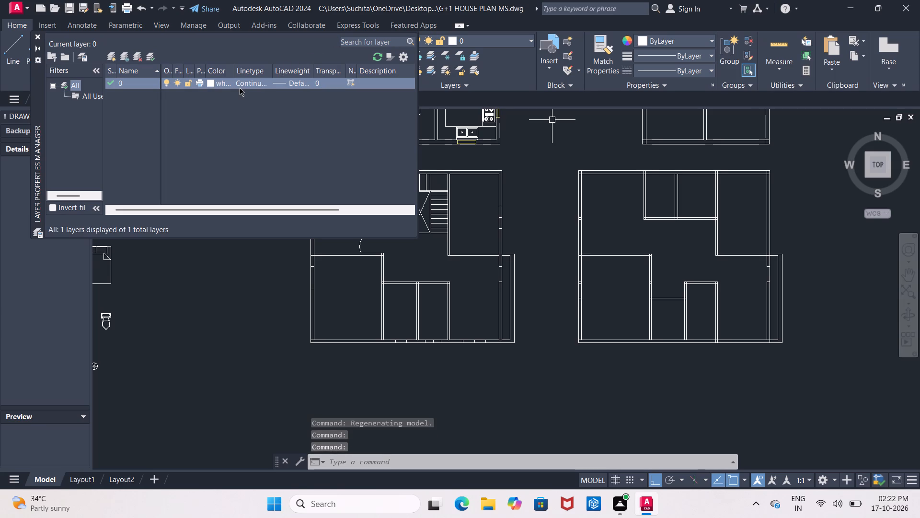
right_click(240, 88)
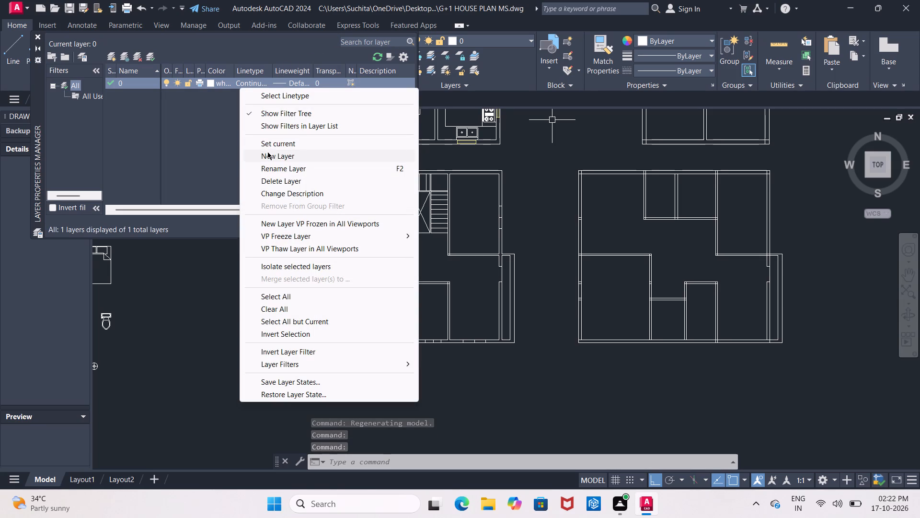
click(267, 152)
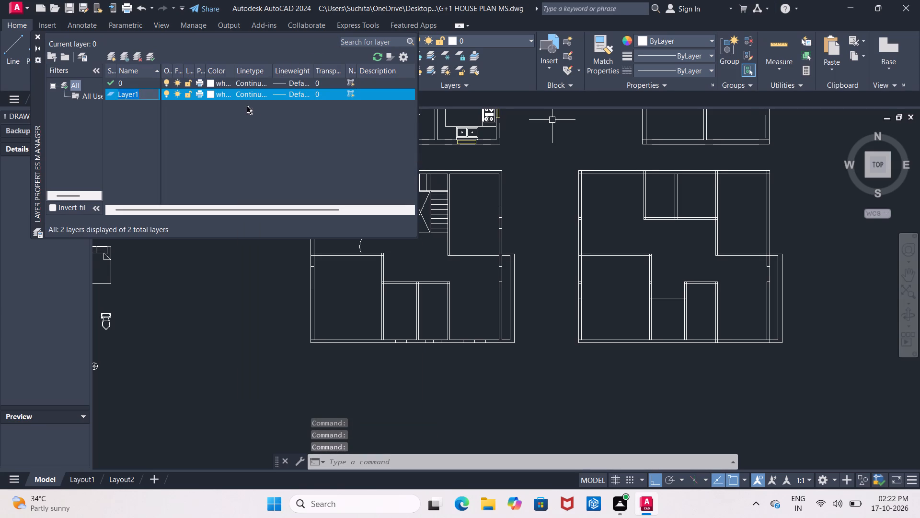
click(258, 93)
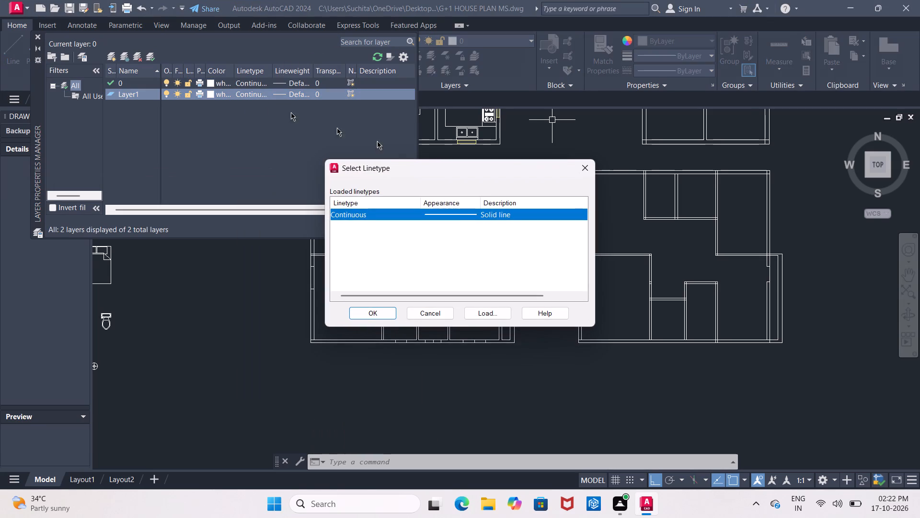
Load the ACAD_ISO02W100 linetype, assign it to Layer1 and close the layer properties manager.
click(481, 314)
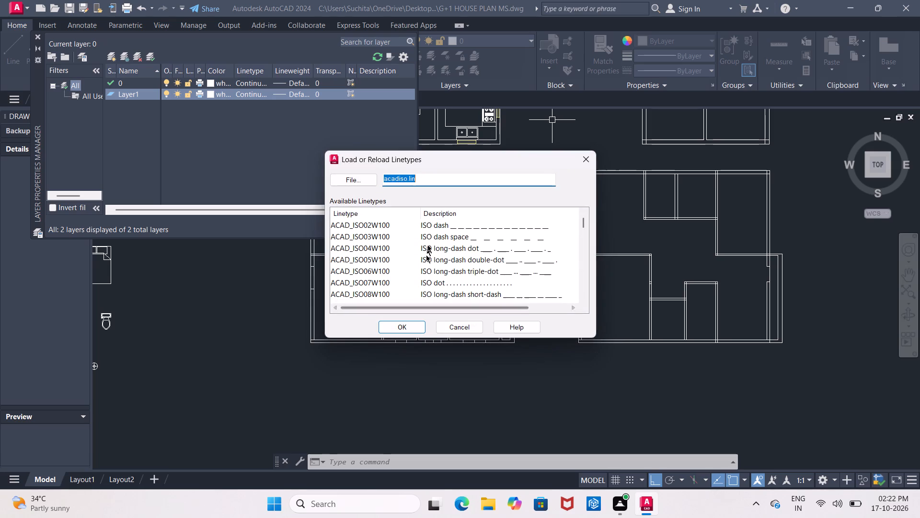
click(438, 224)
click(394, 326)
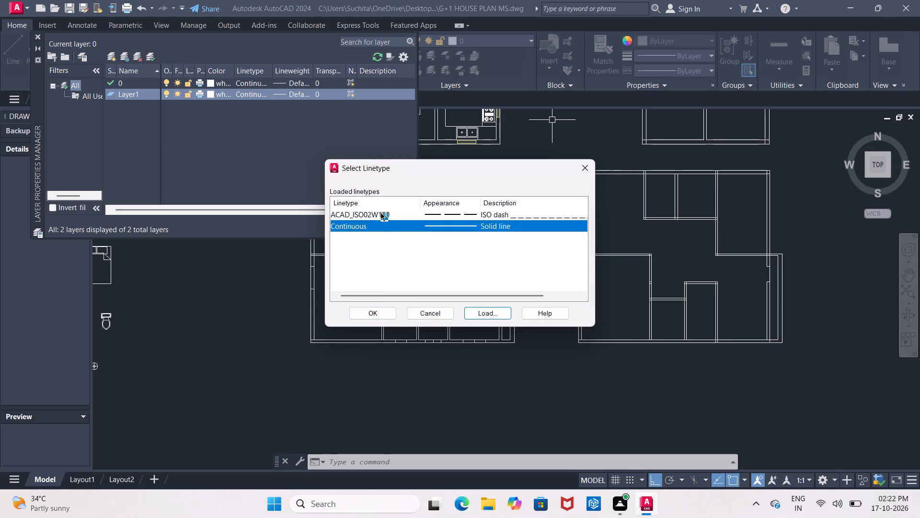
click(380, 212)
click(382, 311)
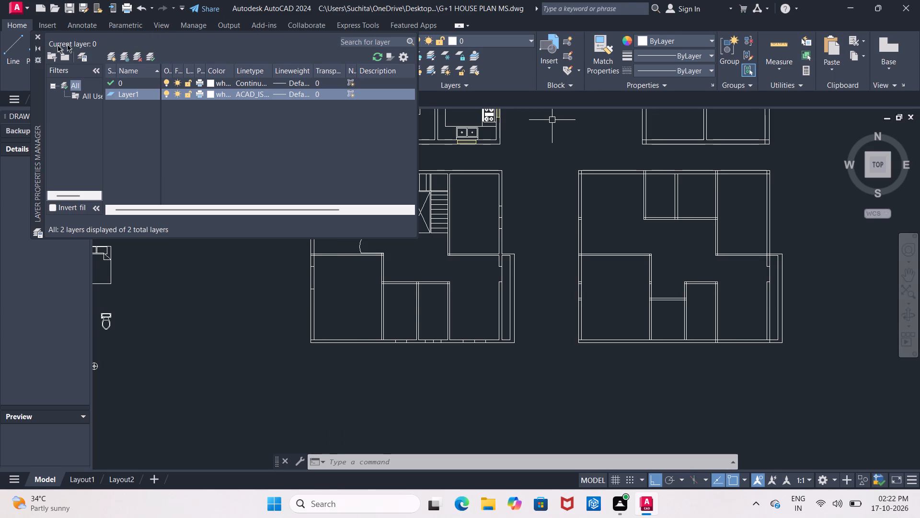
click(38, 37)
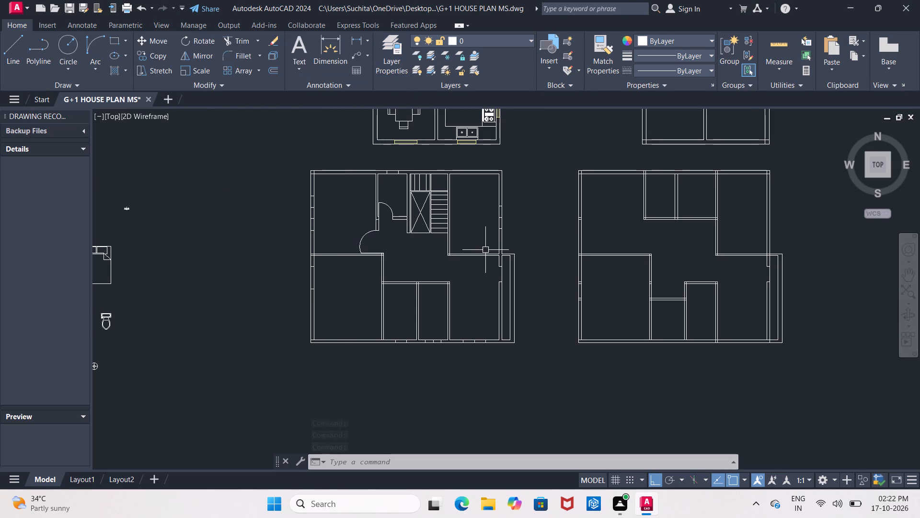
Set the current object linetype to ACAD_ISO02W100 and draw a short horizontal line in the empty area east of the floor plans.
middle_drag(404, 263, 274, 281)
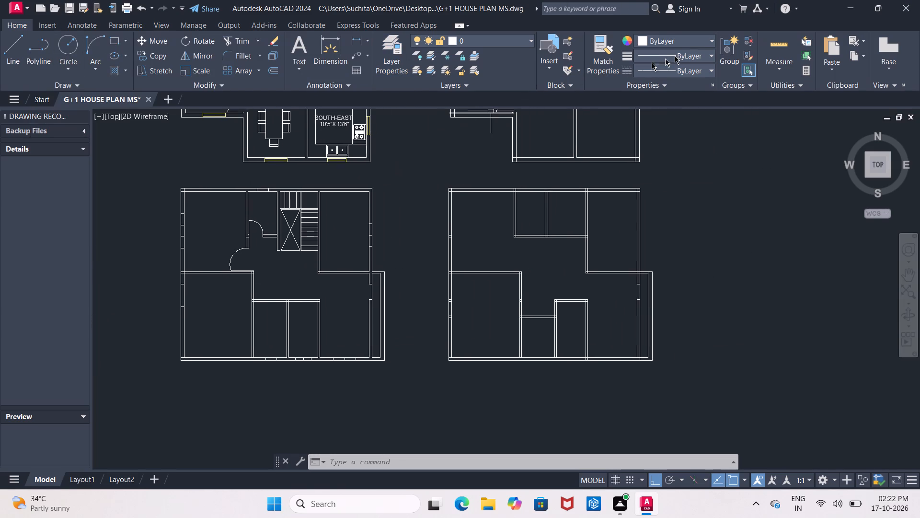
click(709, 54)
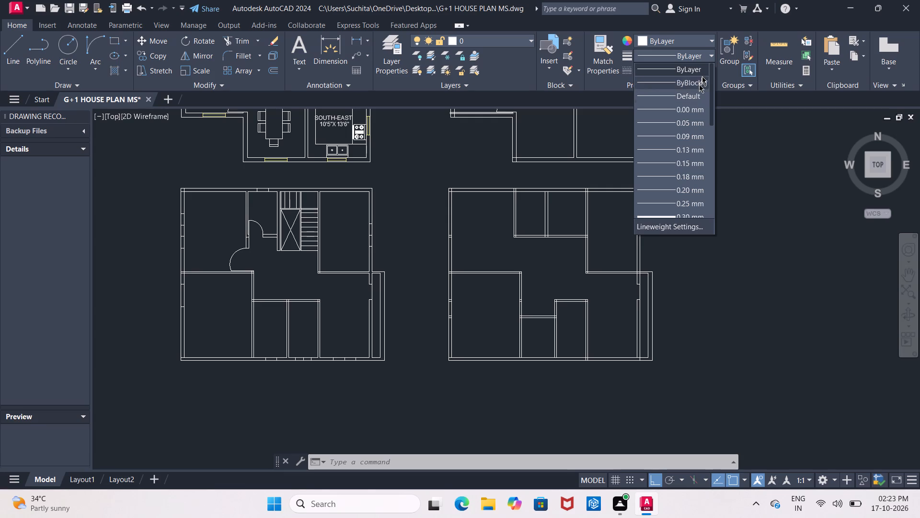
click(703, 53)
click(702, 39)
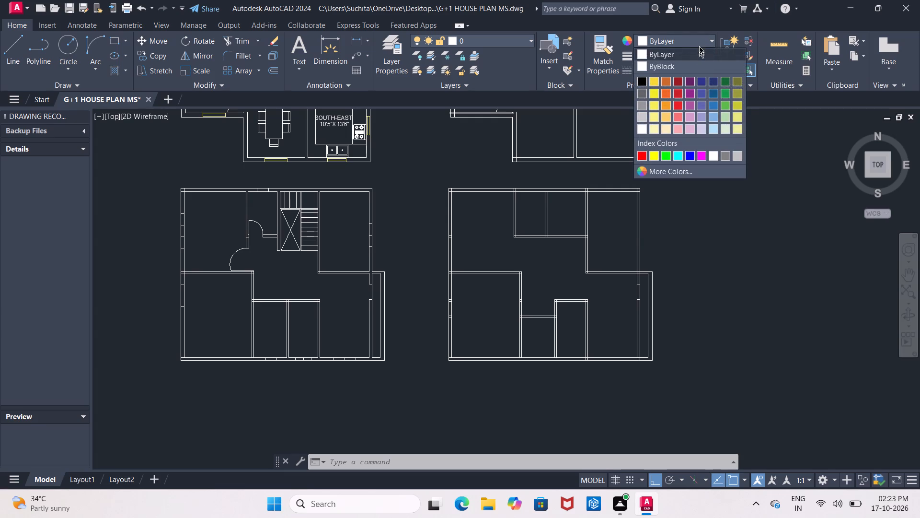
click(699, 45)
click(711, 56)
click(711, 56)
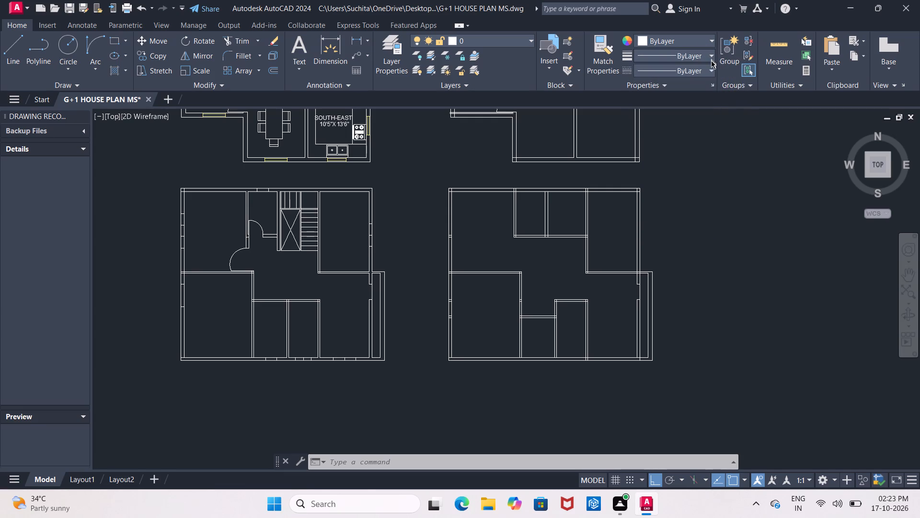
click(710, 70)
click(689, 109)
click(10, 50)
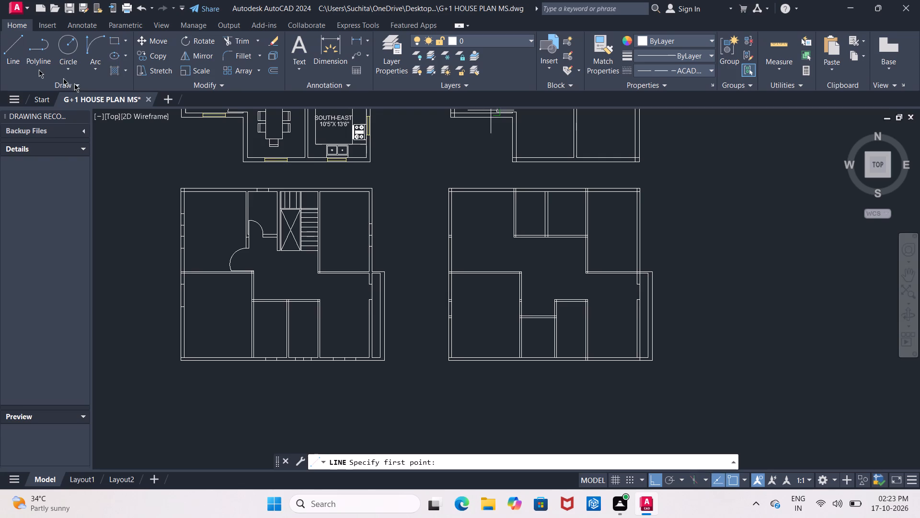
click(667, 200)
click(694, 200)
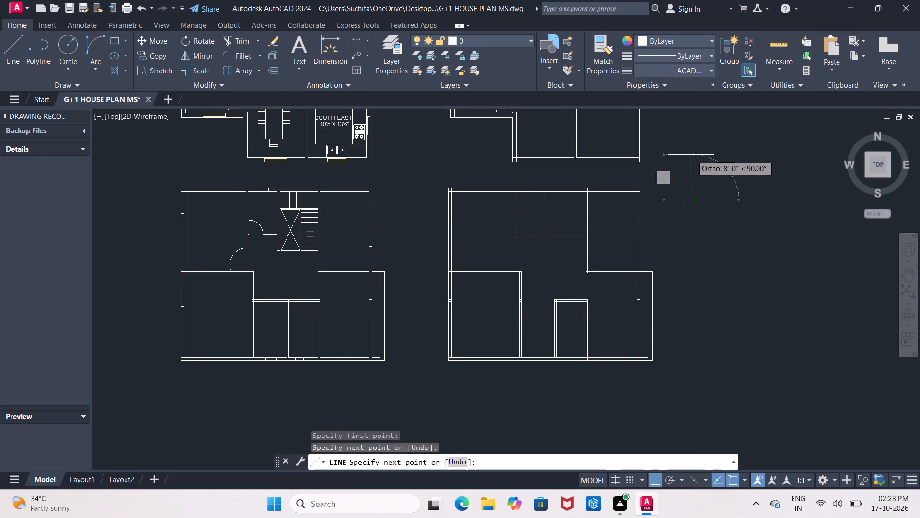
key(Escape)
Match the properties of the short dashed line onto both diagonals of the staircase's crossed rectangle.
click(607, 55)
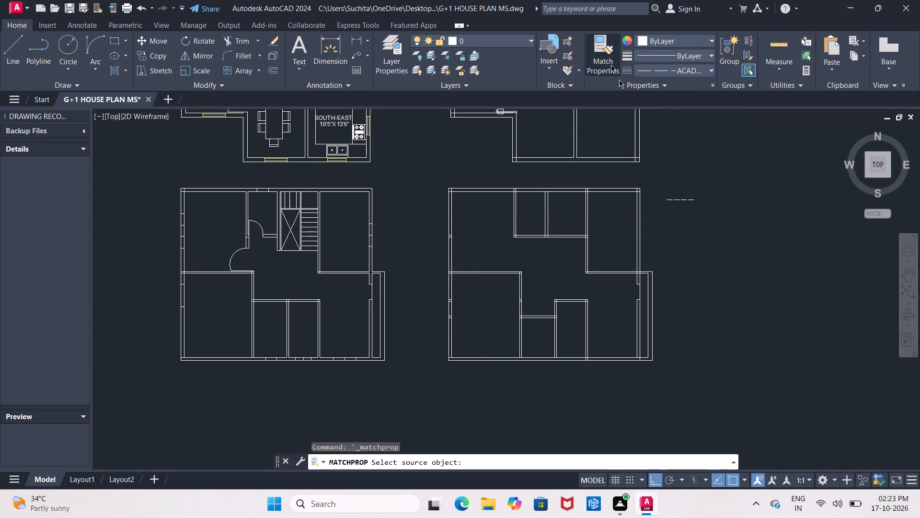
click(682, 199)
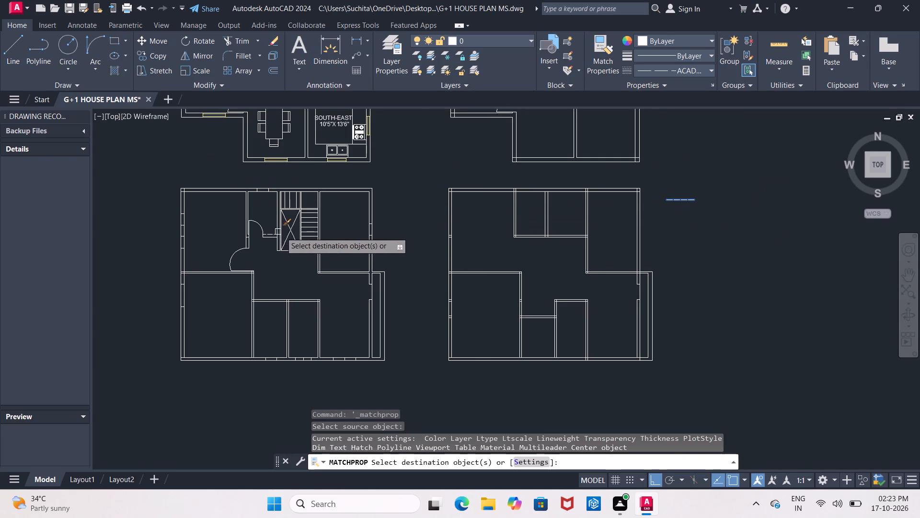
scroll(284, 233, up, 4)
click(295, 192)
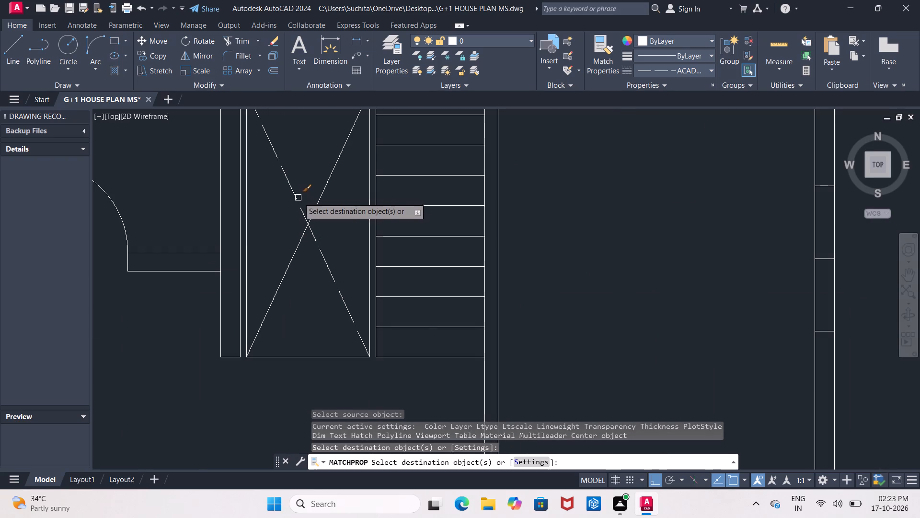
click(317, 203)
key(Escape)
Erase the short dashed sample line east of the floor plans.
scroll(317, 203, down, 3)
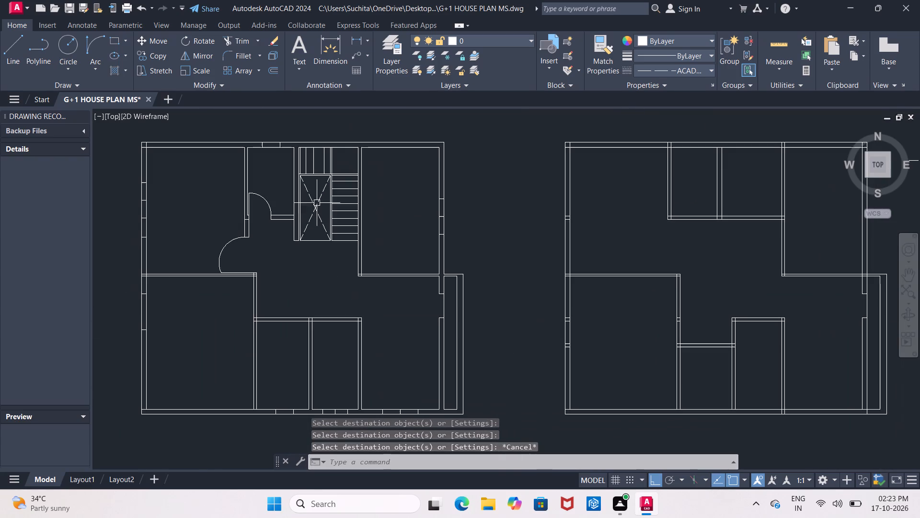
middle_drag(511, 206, 307, 165)
scroll(475, 198, down, 1)
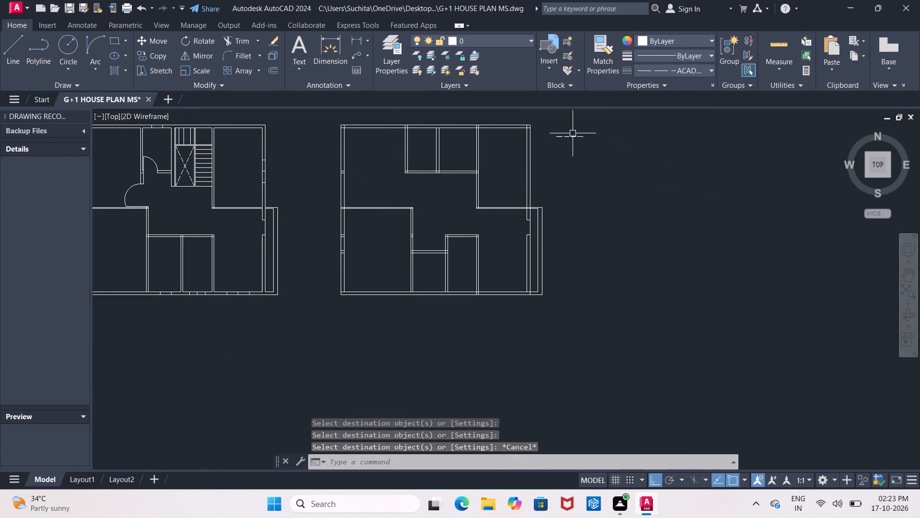
click(572, 134)
key(Delete)
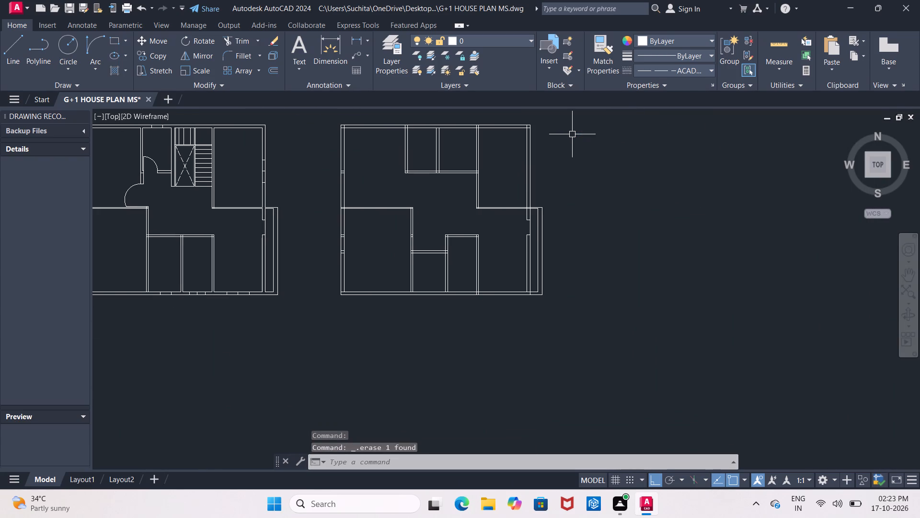
Set the current object linetype back to ByLayer.
click(699, 65)
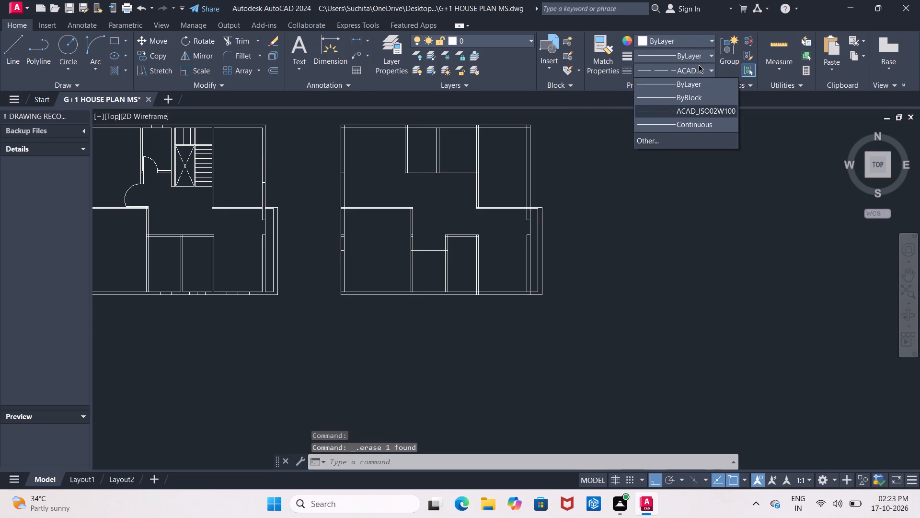
click(697, 83)
Offset the east face of the wall beside the staircase 2" eastward into the adjoining room.
middle_drag(414, 170, 526, 152)
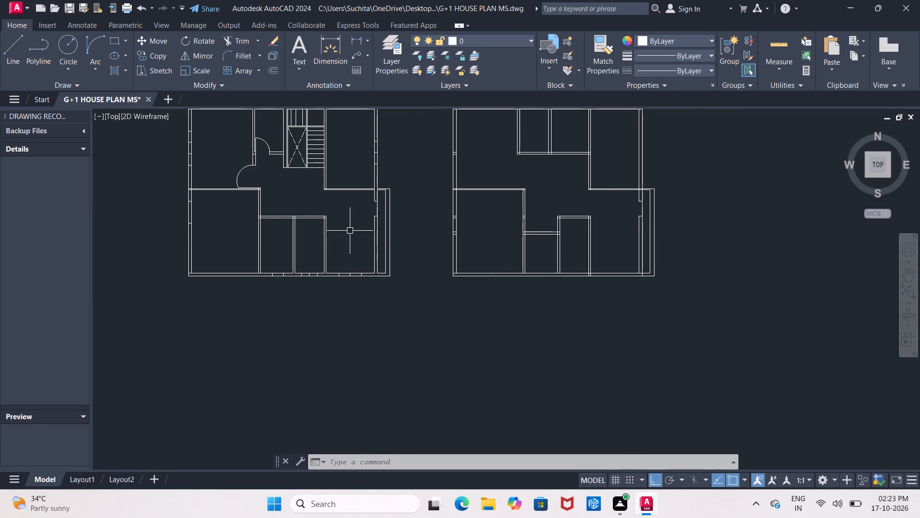
scroll(328, 182, up, 3)
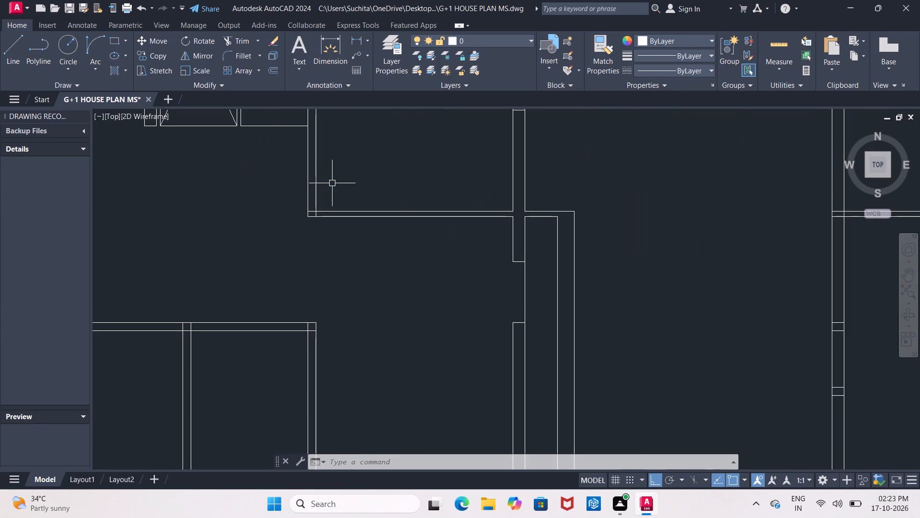
key(Escape)
key(o)
key(Return)
text(2")
key(Return)
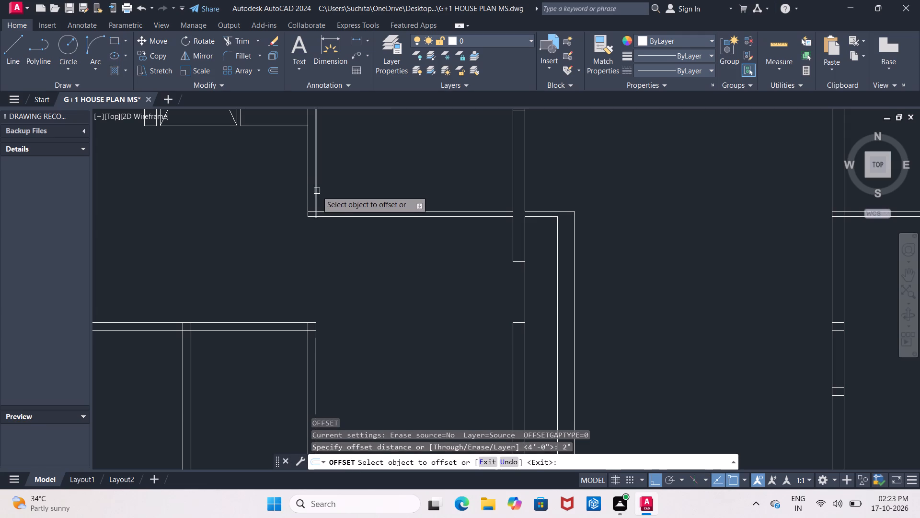
click(317, 191)
click(387, 194)
key(Escape)
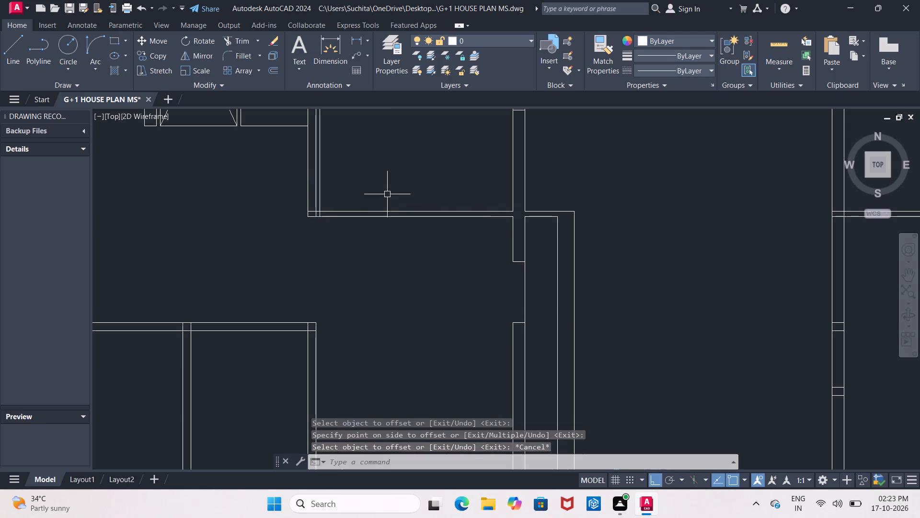
Offset the new 2" line 3'6" eastward to mark the door width in the room east of the staircase.
key(Return)
key(Return)
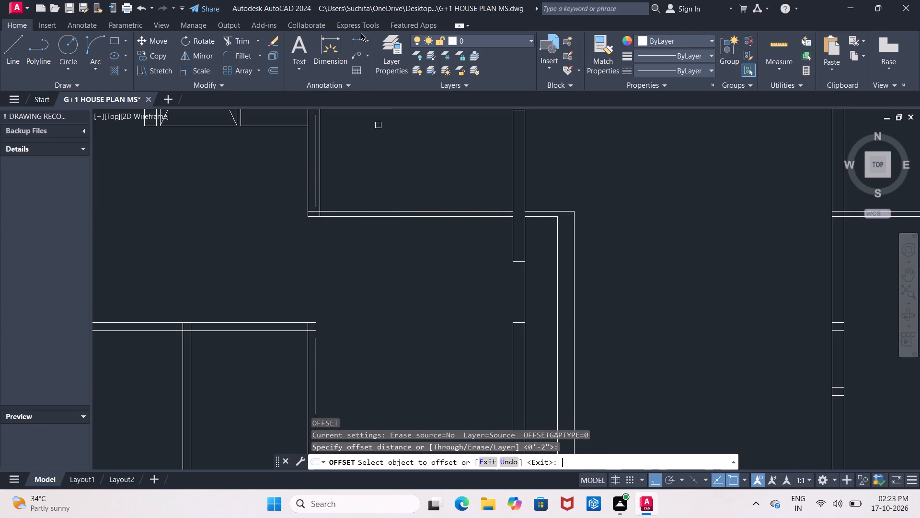
key(2)
key(BackSpace)
text(3'6)
key(shift+quotedbl)
key(Return)
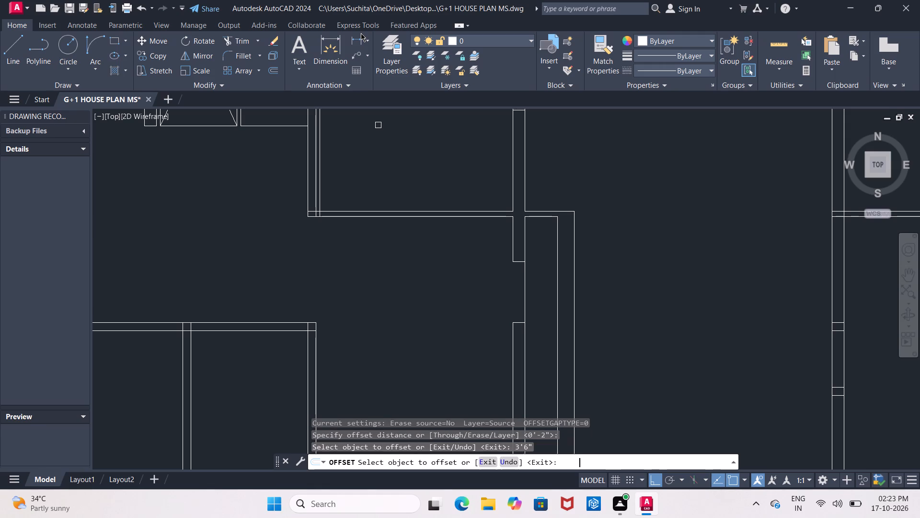
click(320, 183)
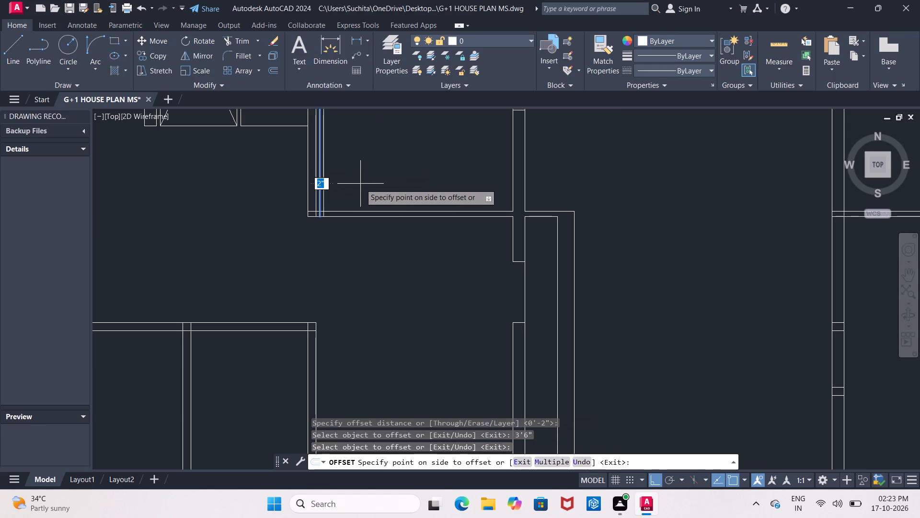
key(3)
text('6")
key(Return)
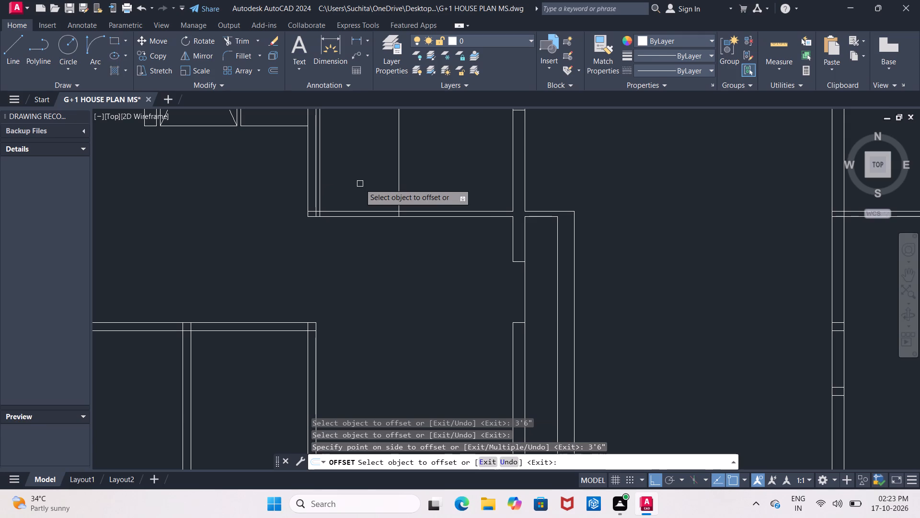
Offset the lower line of the same room's south wall 3'6" northward to mark the door leaf's length.
click(389, 216)
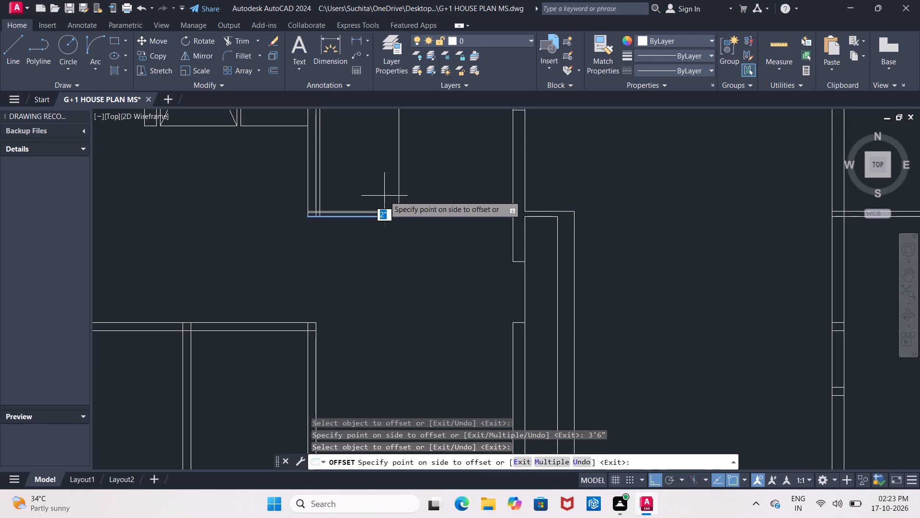
key(3)
key(apostrophe)
text(6")
key(Return)
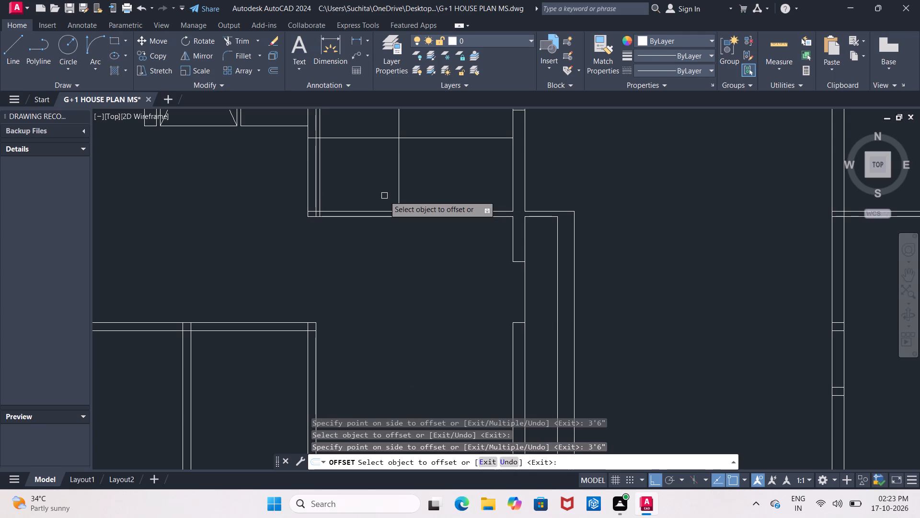
click(383, 186)
key(Escape)
Trim the south wall lines and the door-length line across the 3'6" opening, and the door-width line north of the wall.
middle_drag(383, 186, 380, 263)
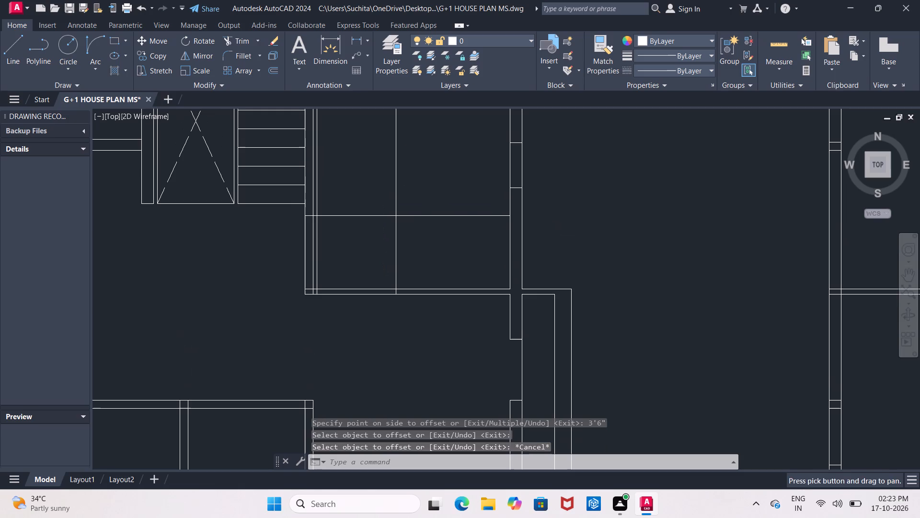
text(TR)
key(space)
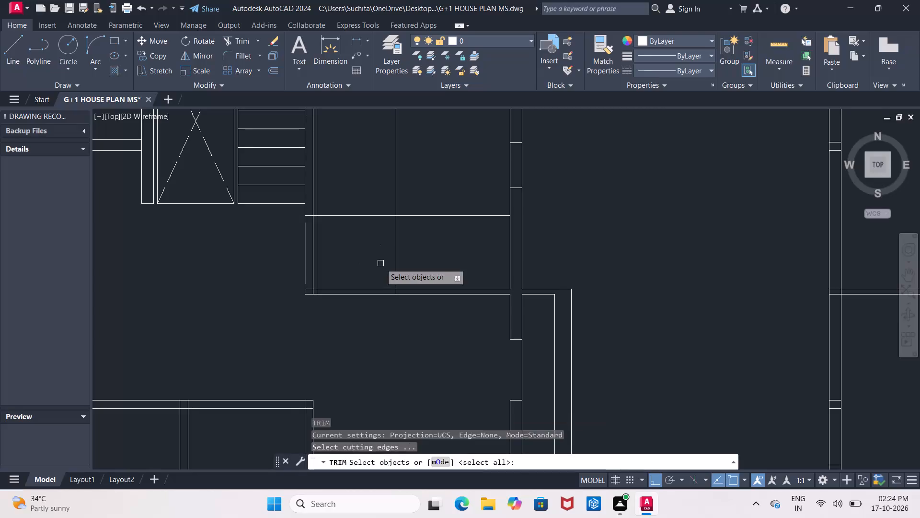
key(space)
drag(360, 185, 365, 316)
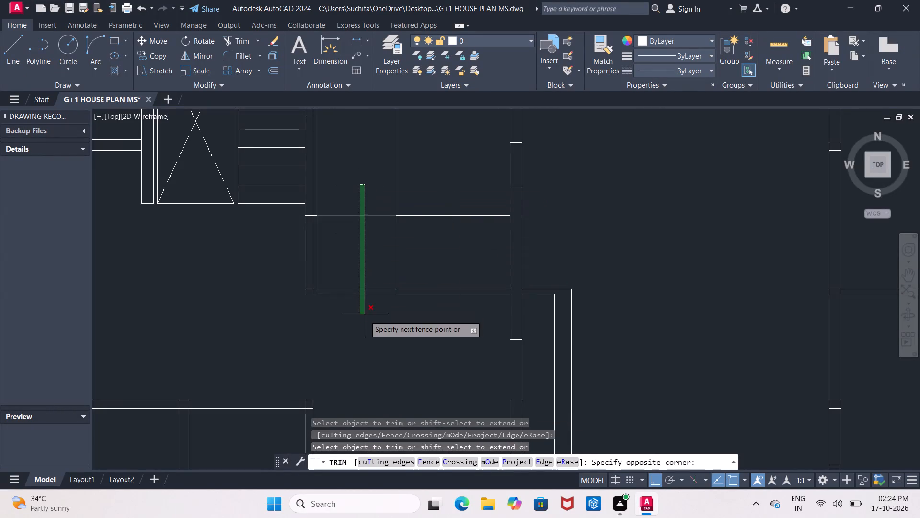
drag(365, 316, 365, 326)
drag(379, 152, 487, 267)
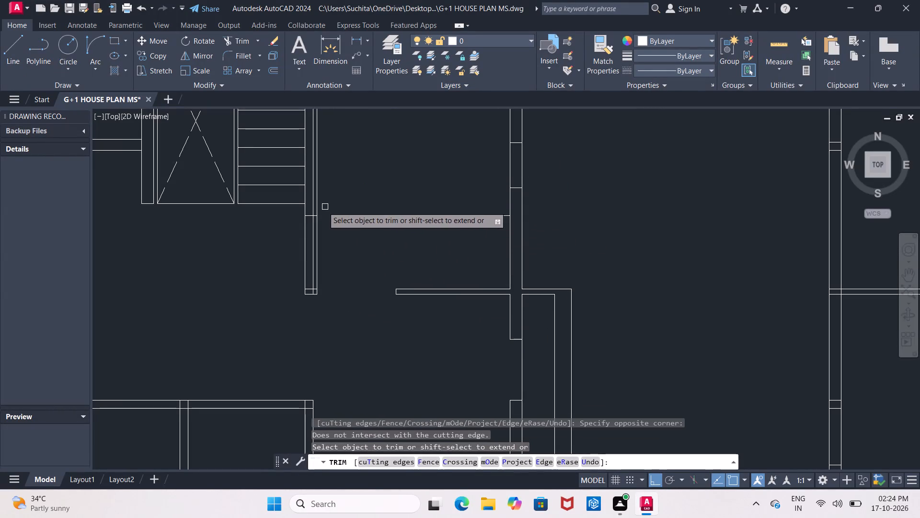
Trim the 2" door-leaf line above the door-length line, trim that line inside the wall, and erase its leftover stub.
click(319, 207)
scroll(311, 228, up, 2)
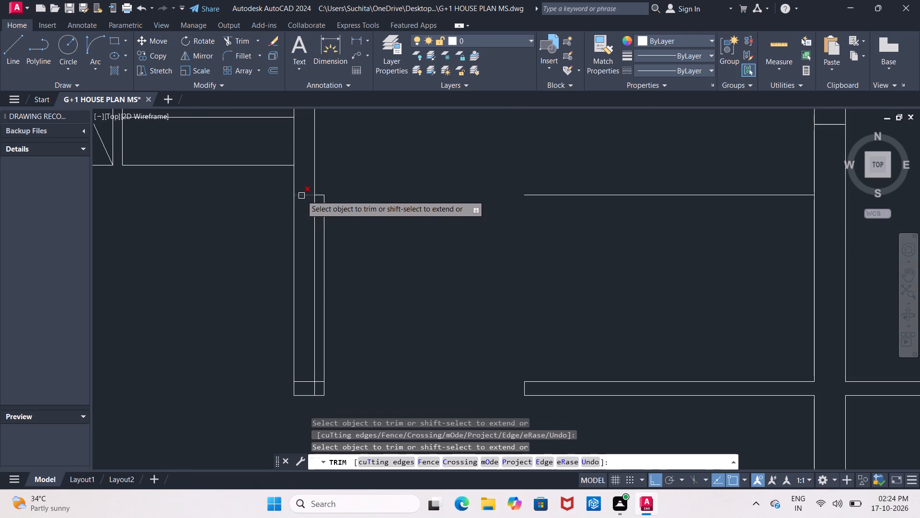
click(301, 194)
scroll(310, 212, up, 2)
double_click(330, 171)
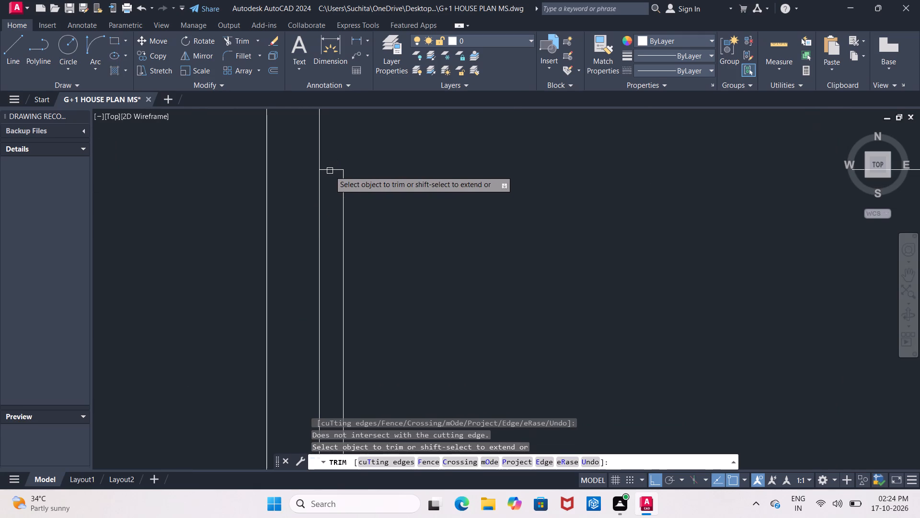
key(Escape)
click(330, 171)
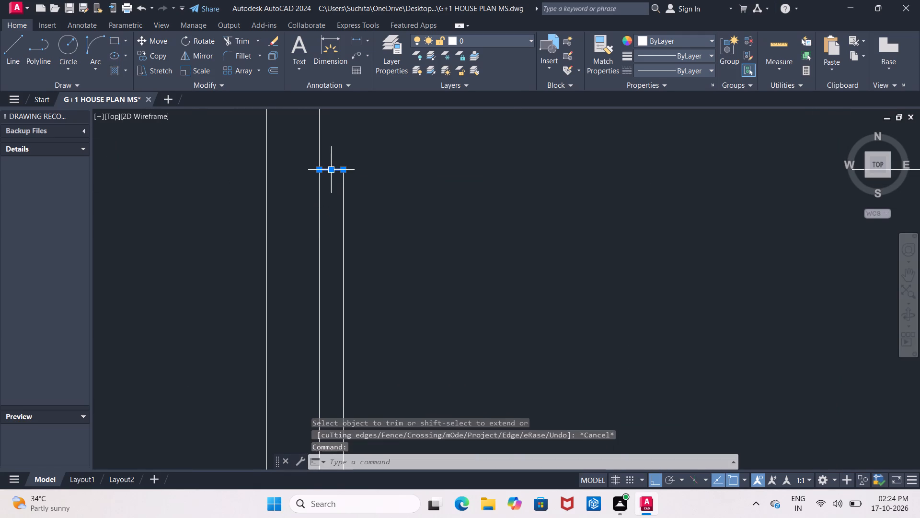
key(Delete)
Trim the leftover line pieces inside the south end of the wall beside the door leaf, leaving a clean jamb.
scroll(330, 171, down, 3)
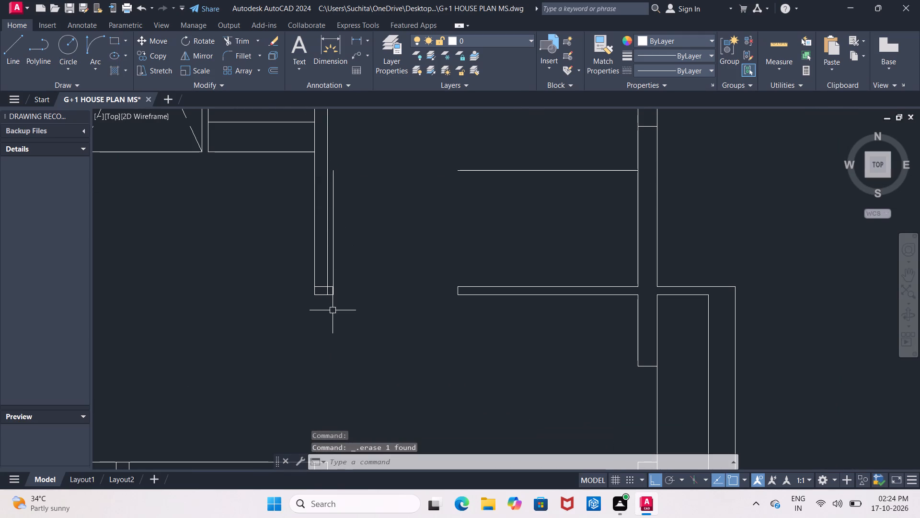
scroll(328, 304, up, 2)
key(Escape)
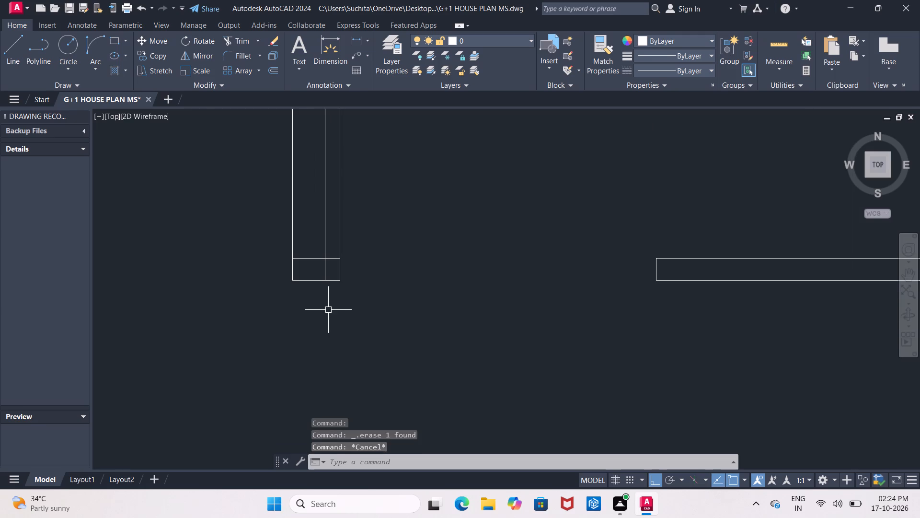
text(TR)
key(space)
key(space)
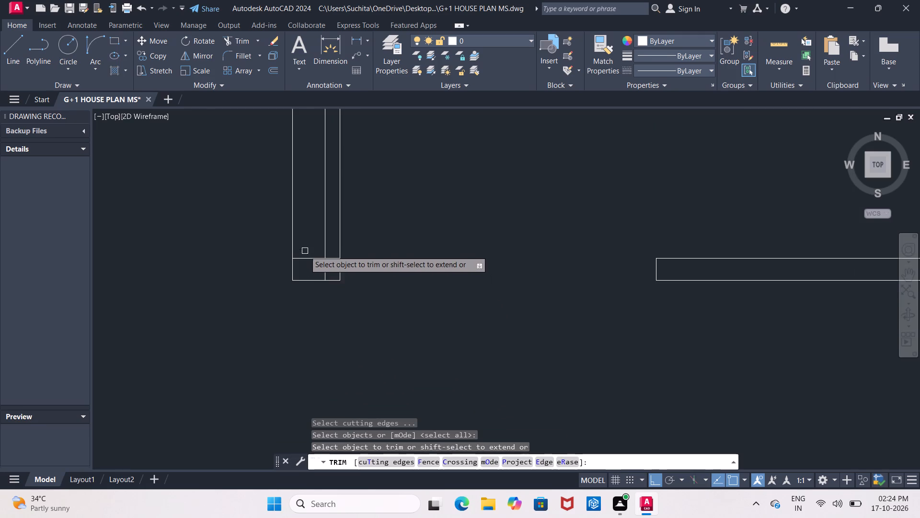
click(307, 262)
click(310, 251)
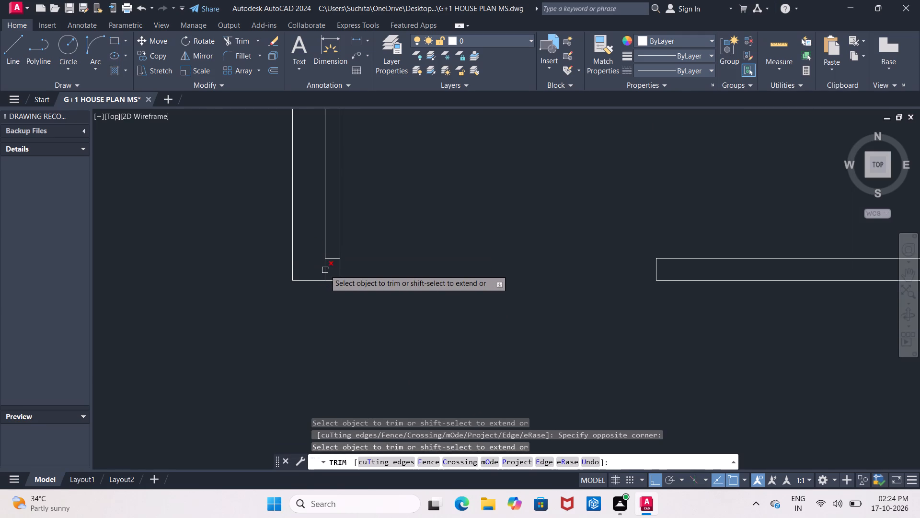
click(325, 270)
Erase the remaining door-length construction line crossing the room east of the staircase.
scroll(325, 270, down, 3)
click(446, 197)
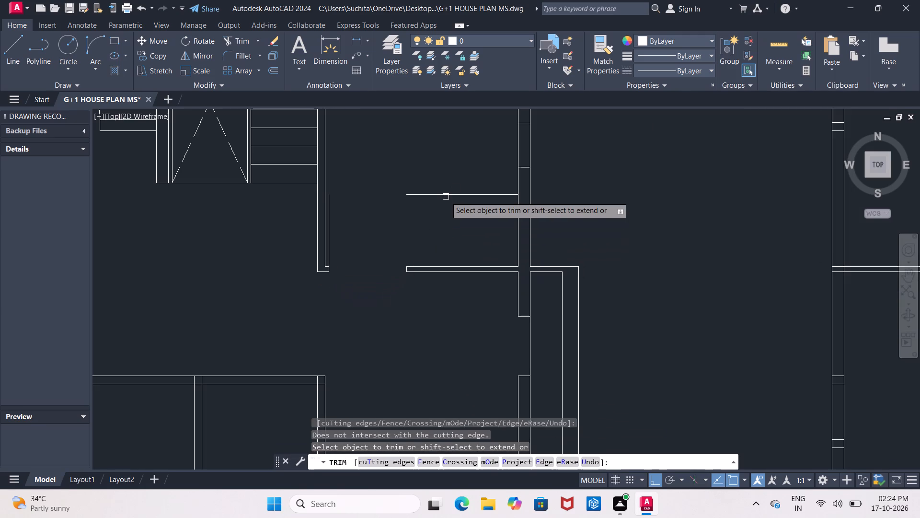
key(Escape)
click(446, 197)
key(Delete)
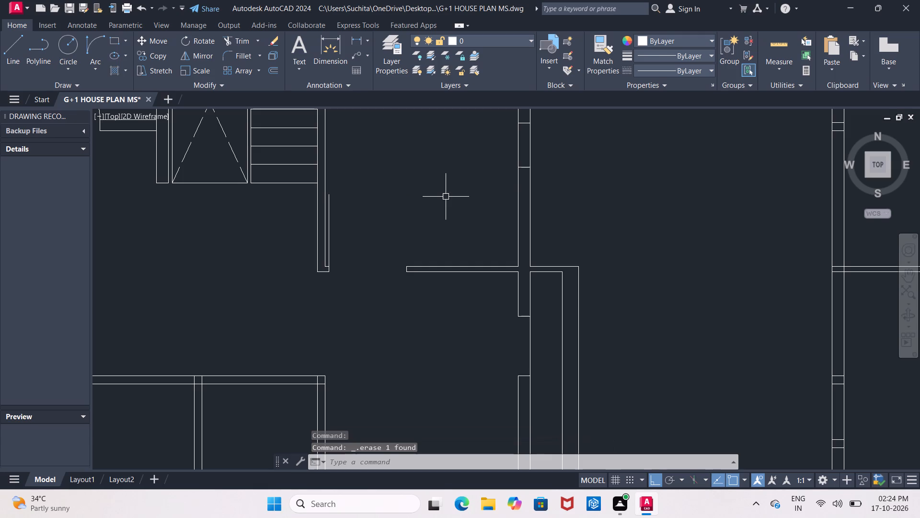
Draw the door-swing arc from the top of the door leaf to the east jamb of the opening, starting horizontally.
click(103, 45)
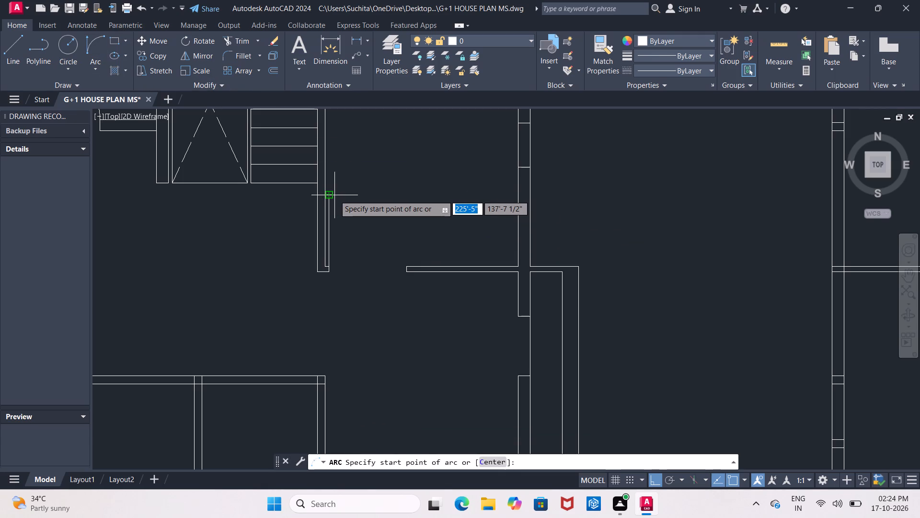
click(329, 195)
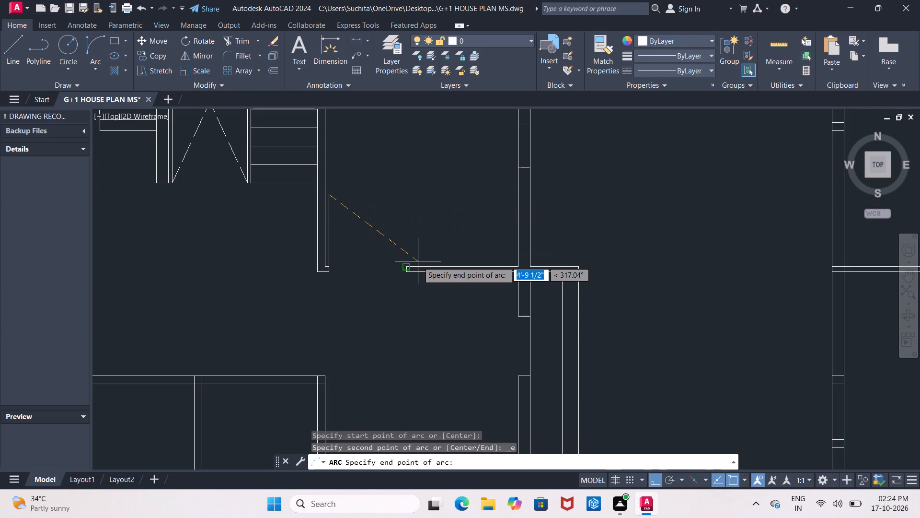
click(408, 264)
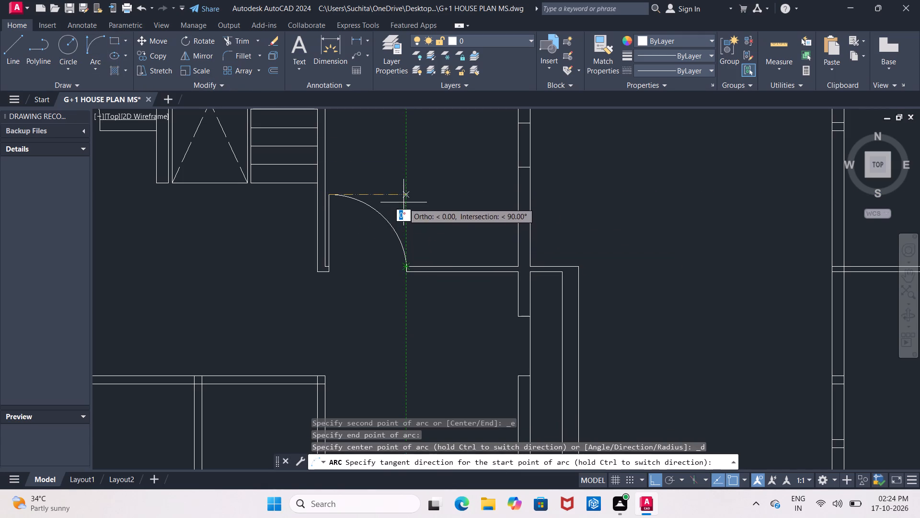
click(403, 202)
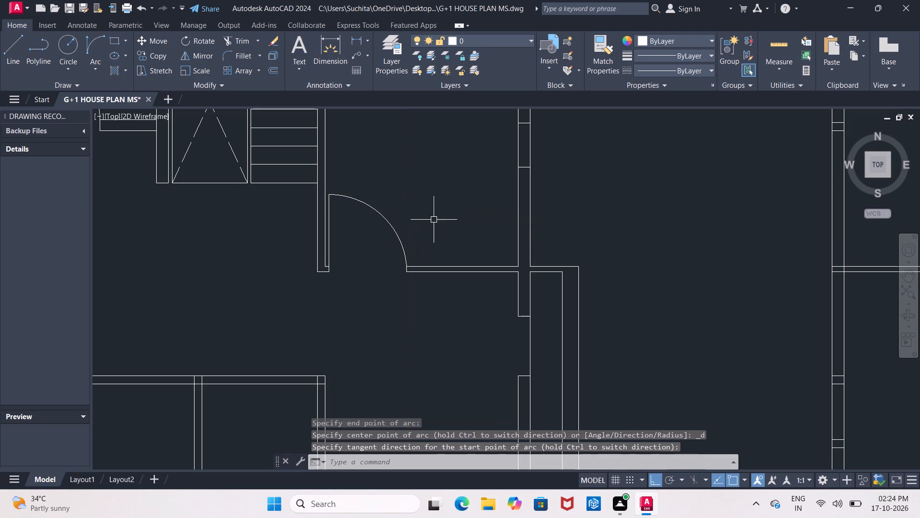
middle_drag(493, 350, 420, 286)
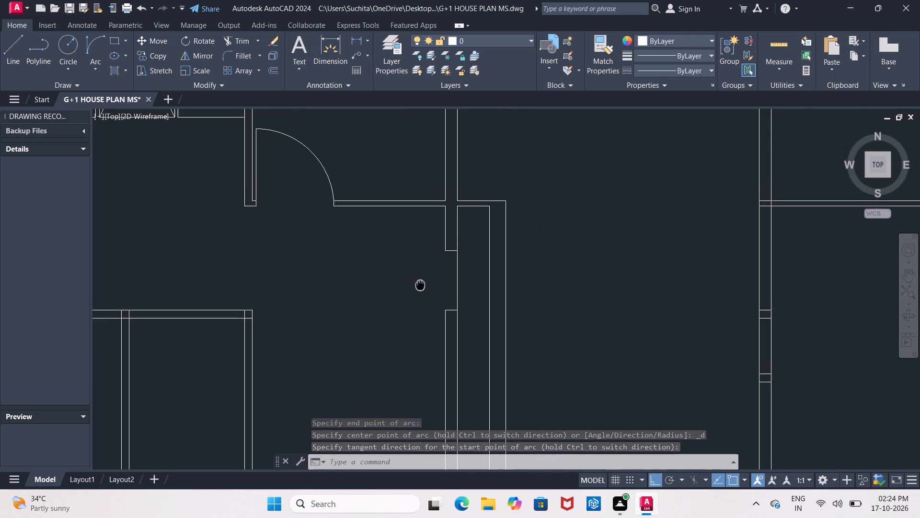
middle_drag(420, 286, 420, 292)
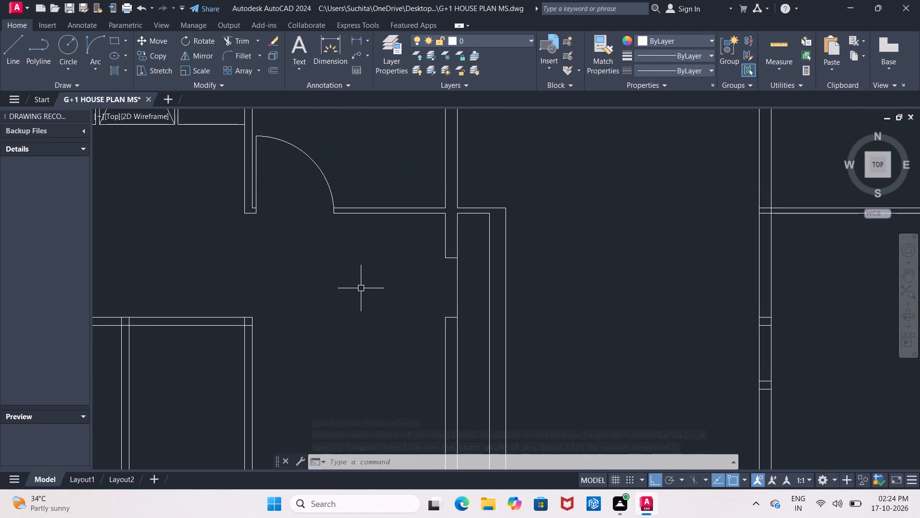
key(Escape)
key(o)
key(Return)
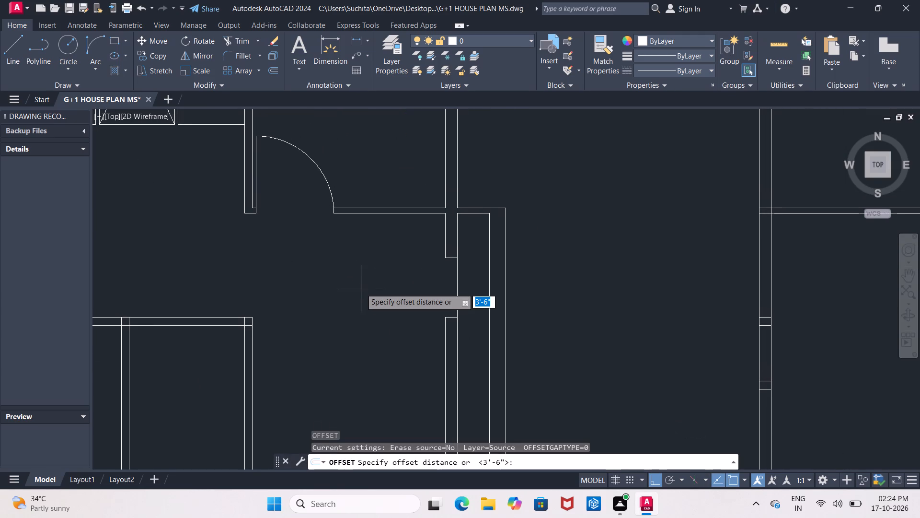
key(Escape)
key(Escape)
Copy the sofas, side tables, centre table and LIVING label from the upper furnished plan to the empty space below the lower-floor plan.
scroll(362, 284, down, 1)
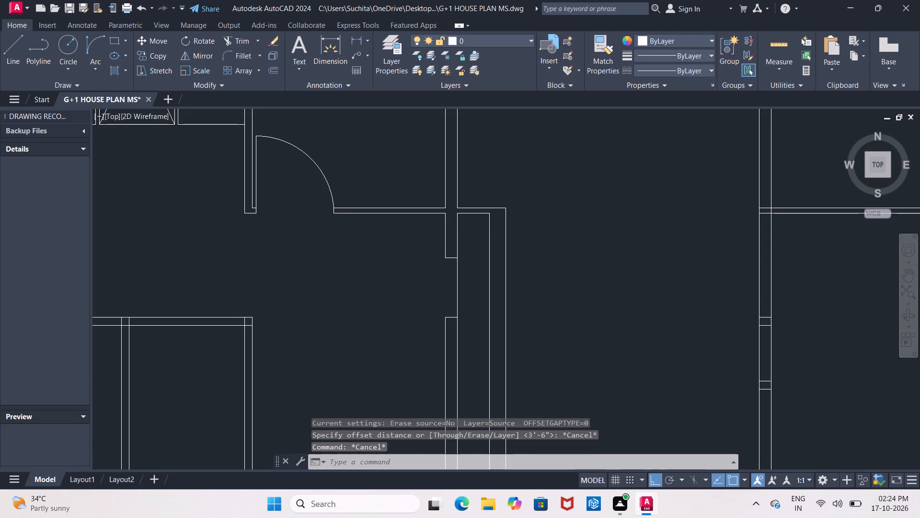
scroll(362, 284, down, 1)
middle_drag(360, 289, 373, 283)
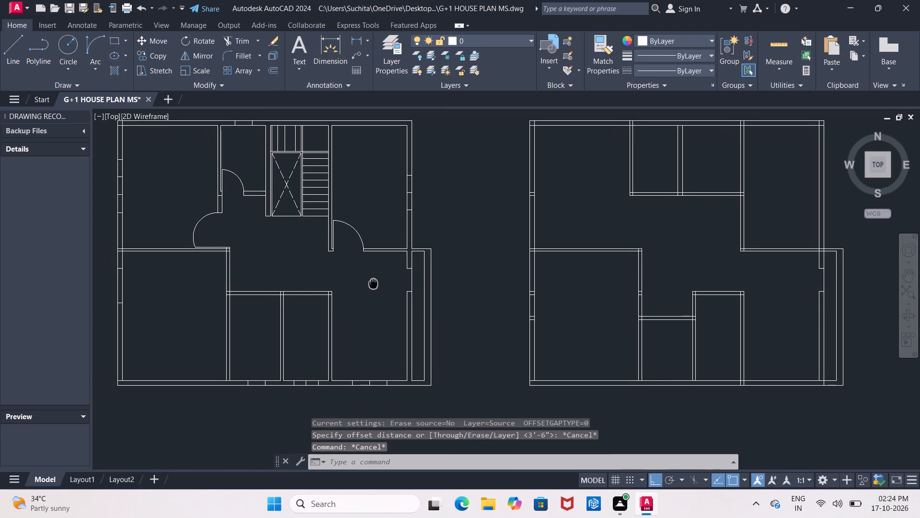
middle_drag(373, 283, 385, 262)
scroll(361, 294, down, 2)
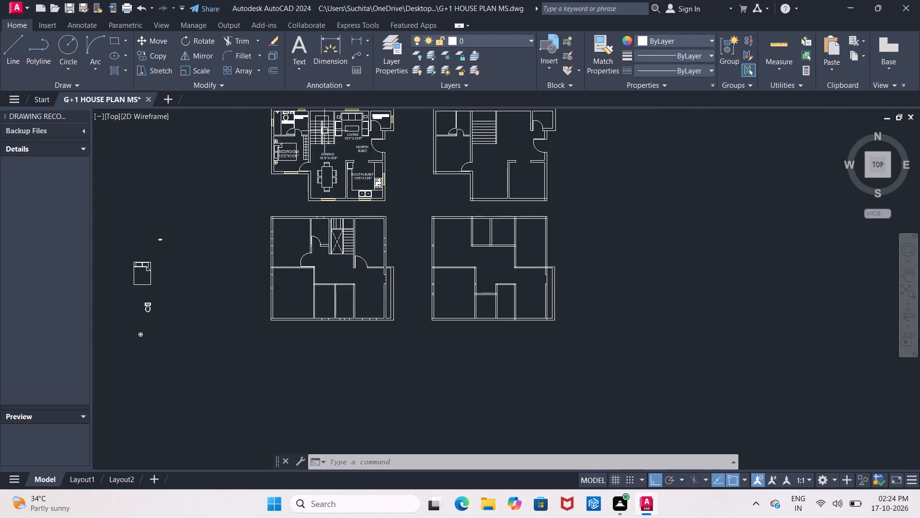
scroll(334, 112, up, 5)
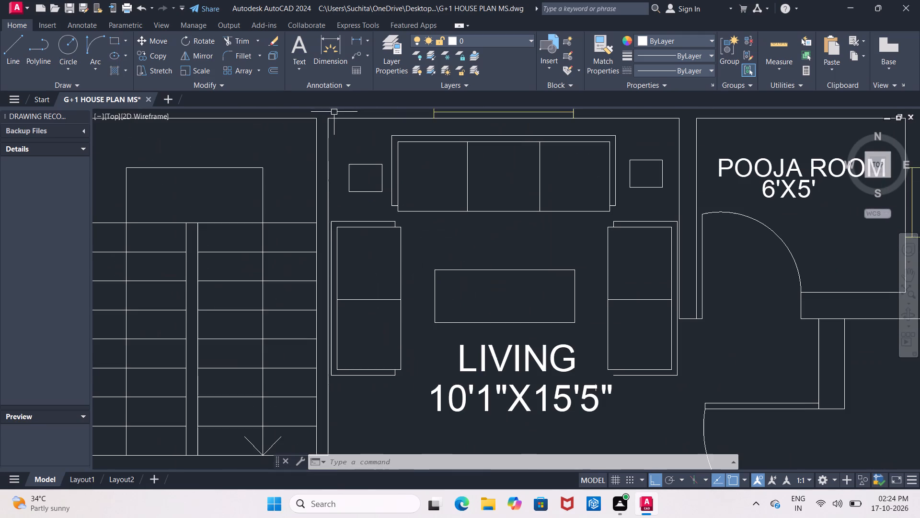
click(324, 140)
key(Escape)
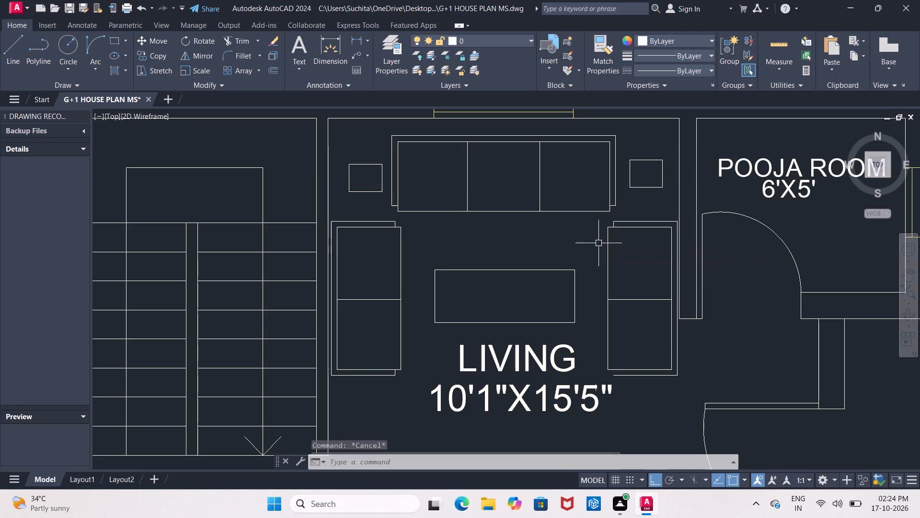
click(322, 129)
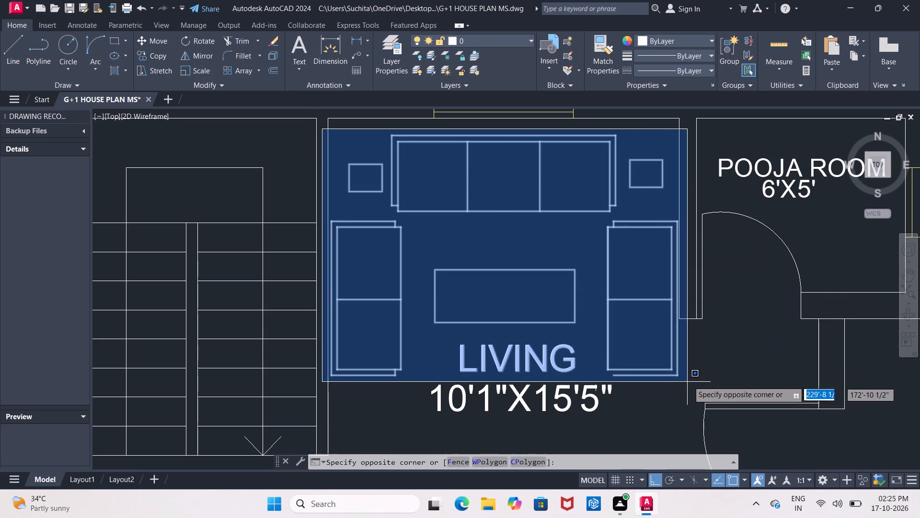
click(690, 380)
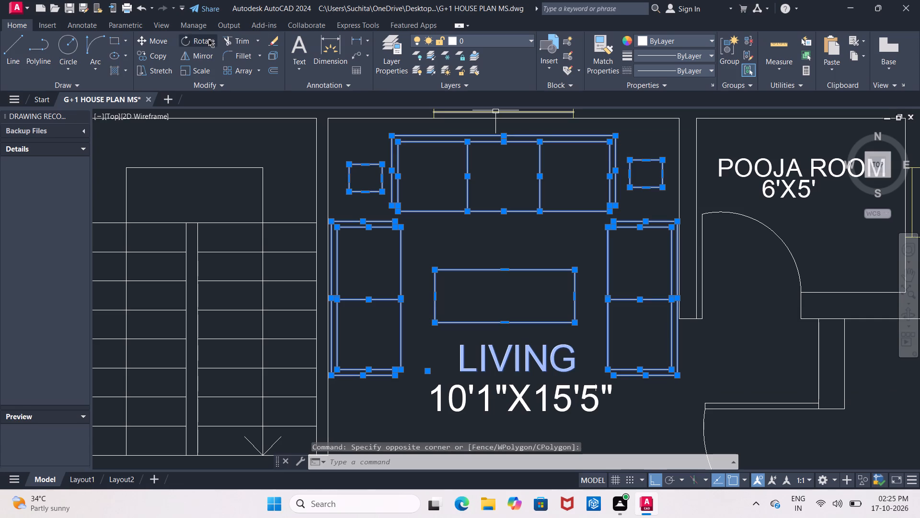
click(151, 53)
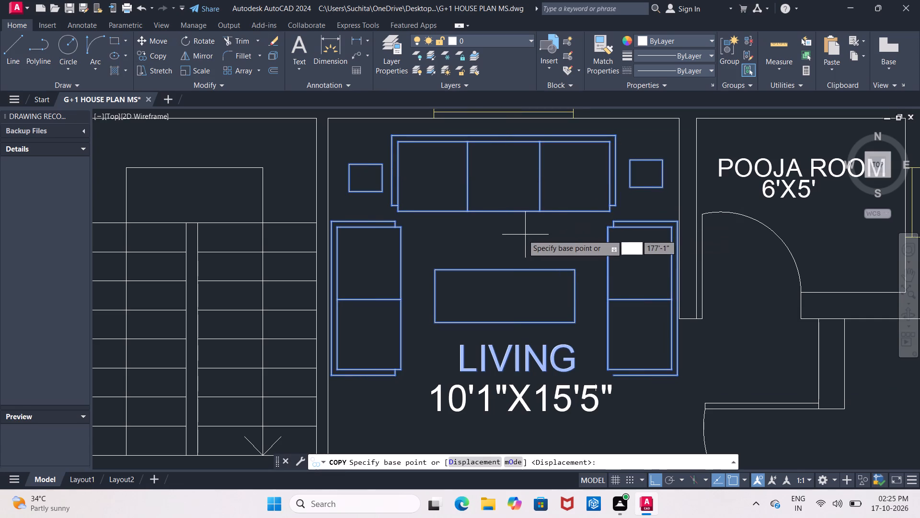
drag(521, 235, 521, 244)
middle_drag(525, 299, 509, 133)
scroll(525, 299, down, 1)
scroll(508, 141, down, 1)
scroll(510, 207, down, 3)
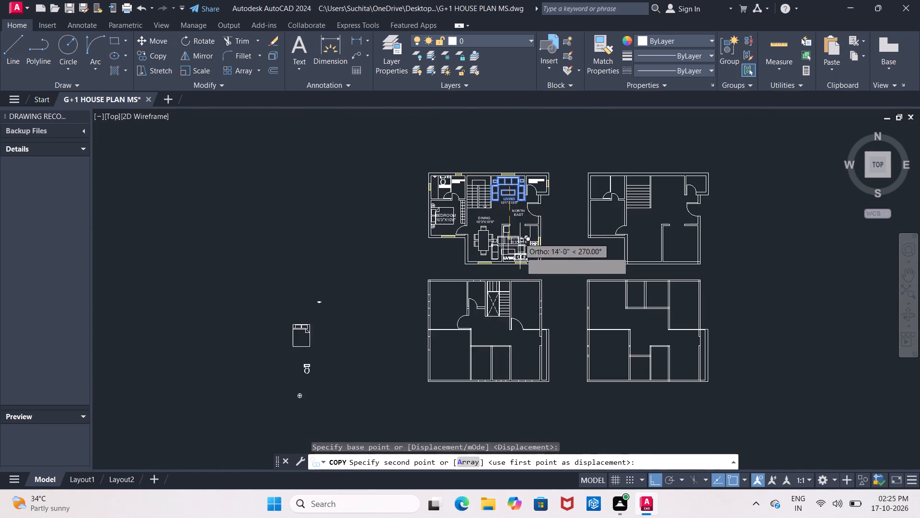
scroll(525, 294, down, 2)
scroll(525, 318, up, 4)
scroll(525, 318, down, 1)
middle_drag(525, 318, 537, 189)
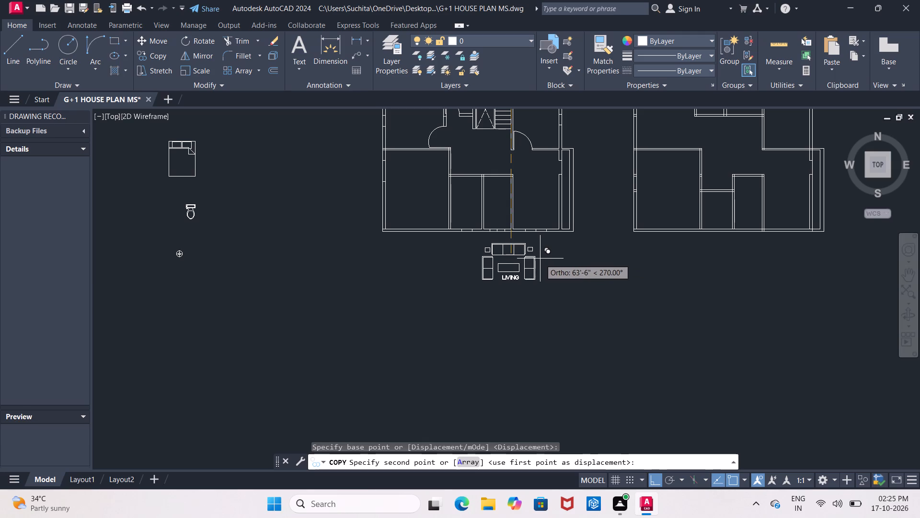
click(541, 260)
key(Escape)
Erase the LIVING label from the copied furniture group.
scroll(514, 282, up, 3)
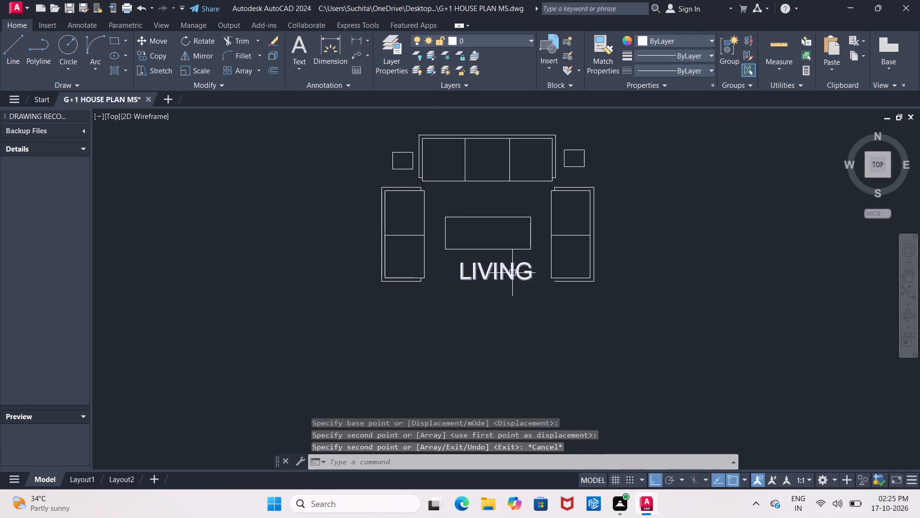
click(512, 271)
key(Delete)
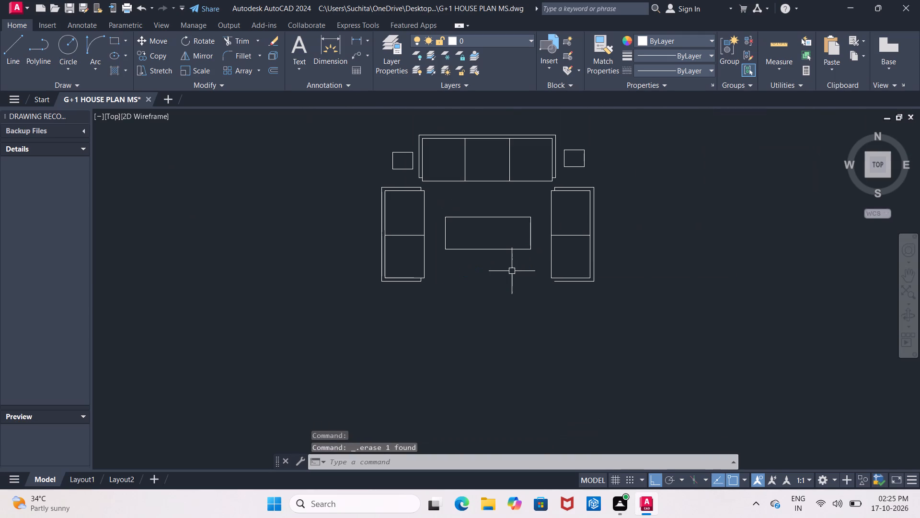
Rotate the copied sofas and tables 180° about the lower corner of the east sofa.
click(337, 112)
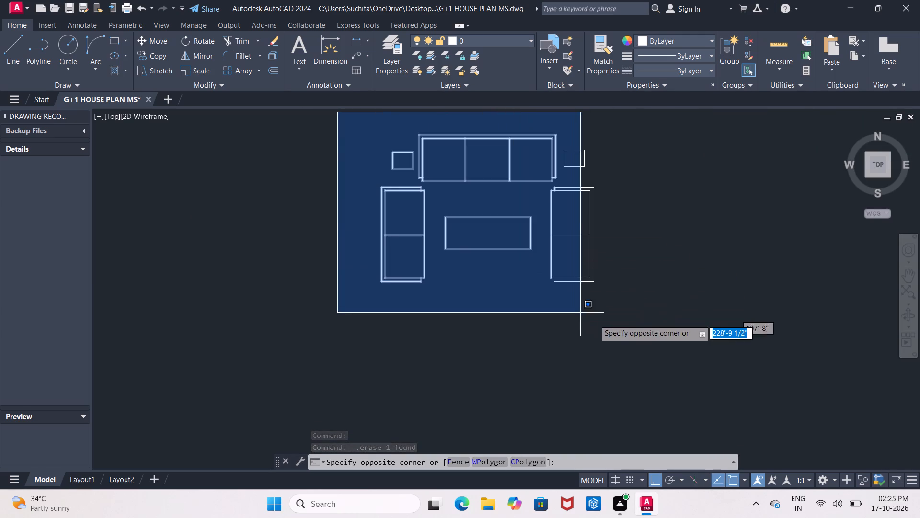
click(621, 332)
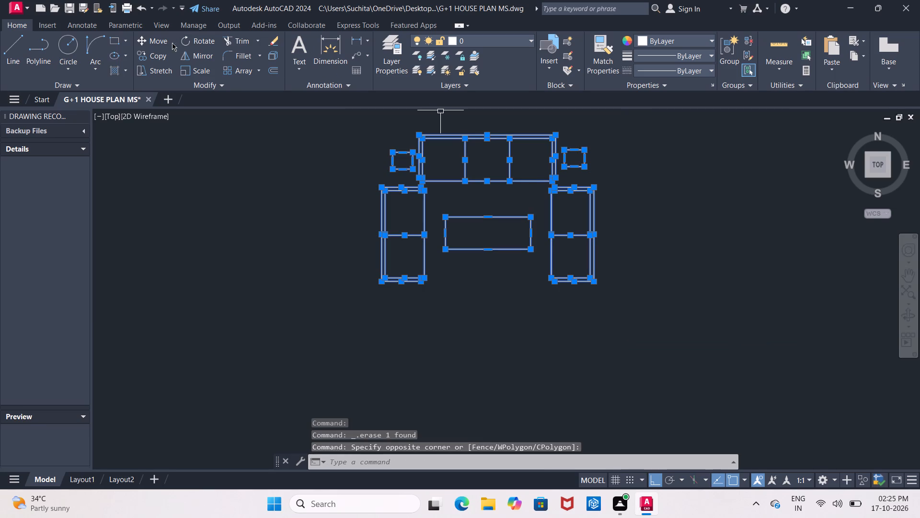
click(187, 43)
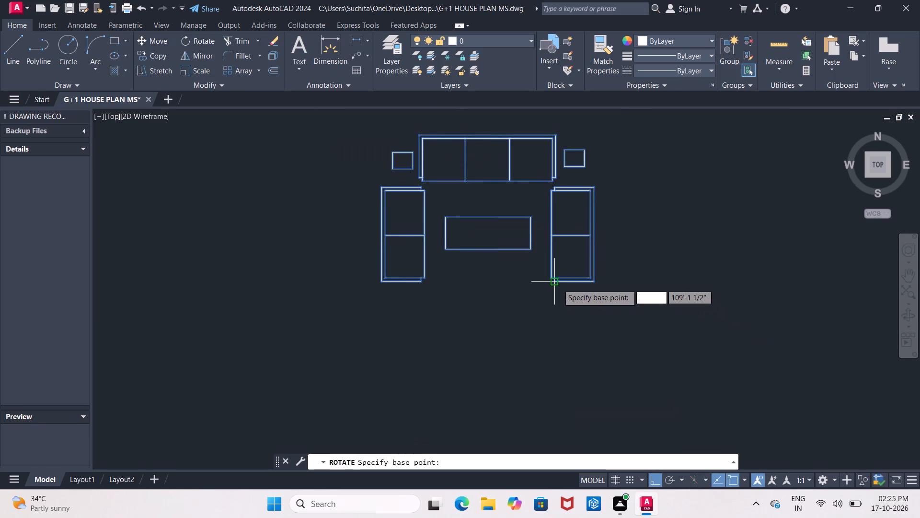
click(557, 283)
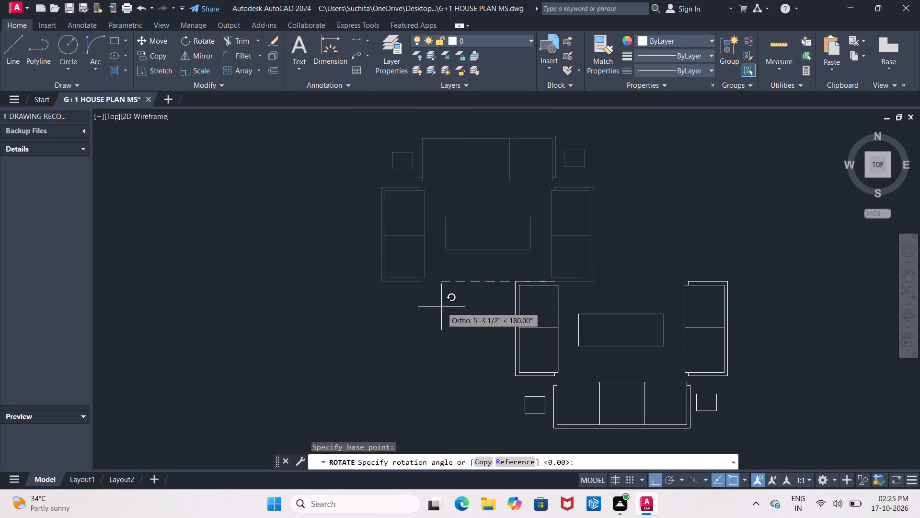
click(441, 307)
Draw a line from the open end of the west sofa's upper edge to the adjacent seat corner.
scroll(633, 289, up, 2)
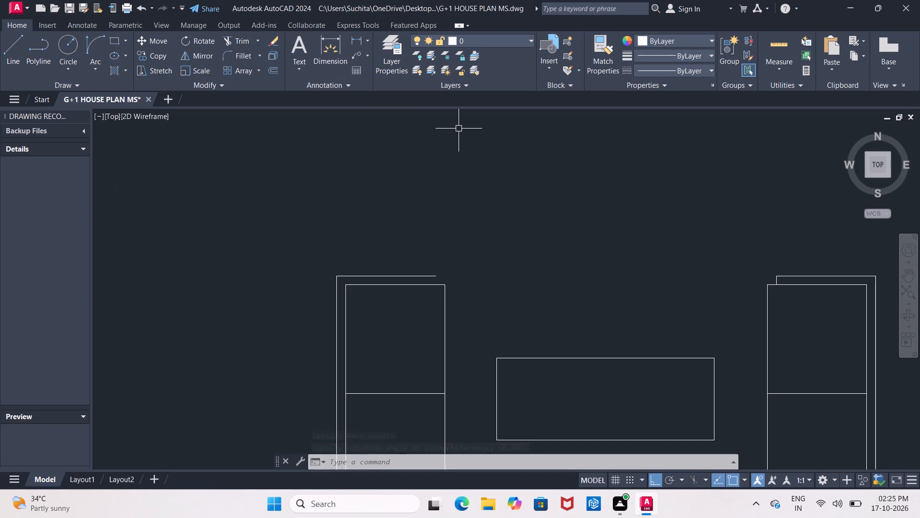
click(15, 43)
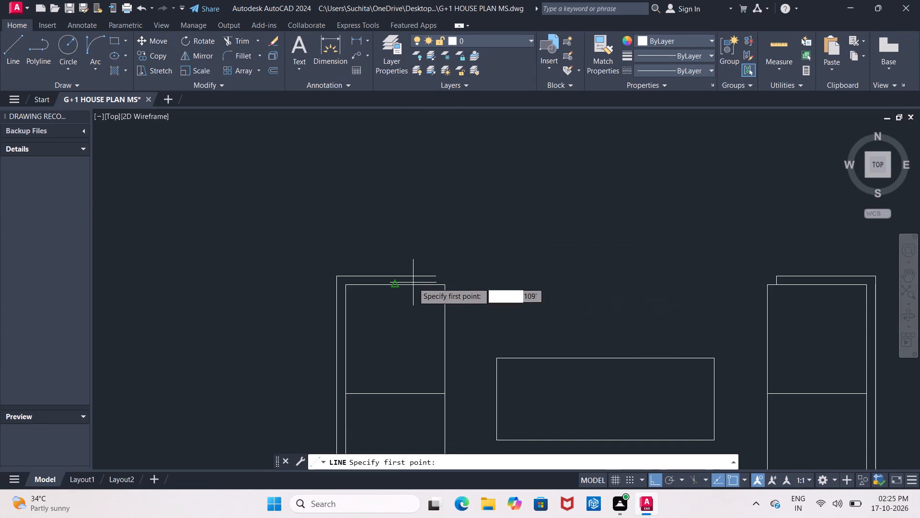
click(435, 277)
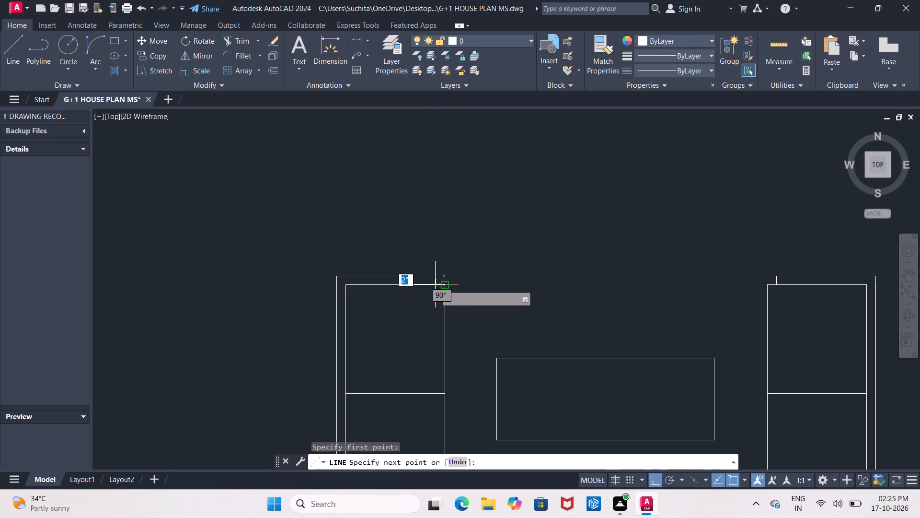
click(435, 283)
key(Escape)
Close the open end of the west sofa's upper edge with a vertical line trimmed at the seat edge.
scroll(434, 295, up, 2)
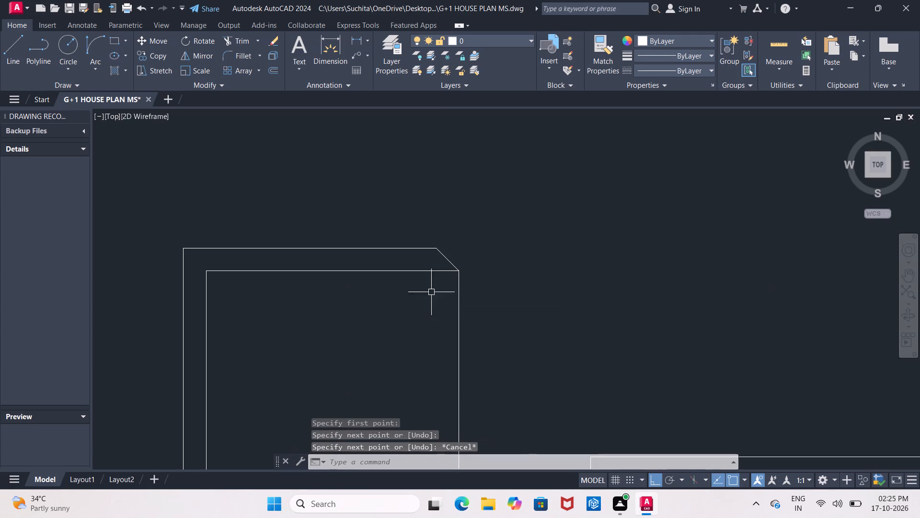
click(19, 49)
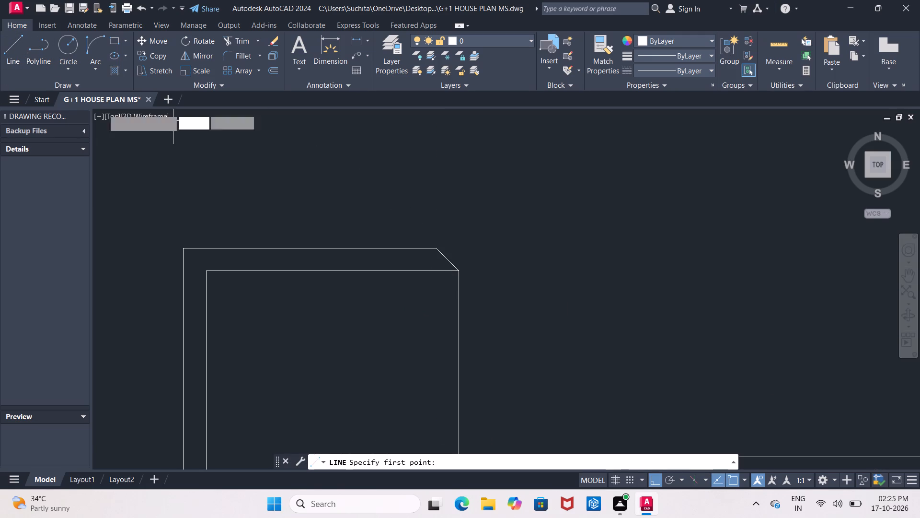
click(434, 248)
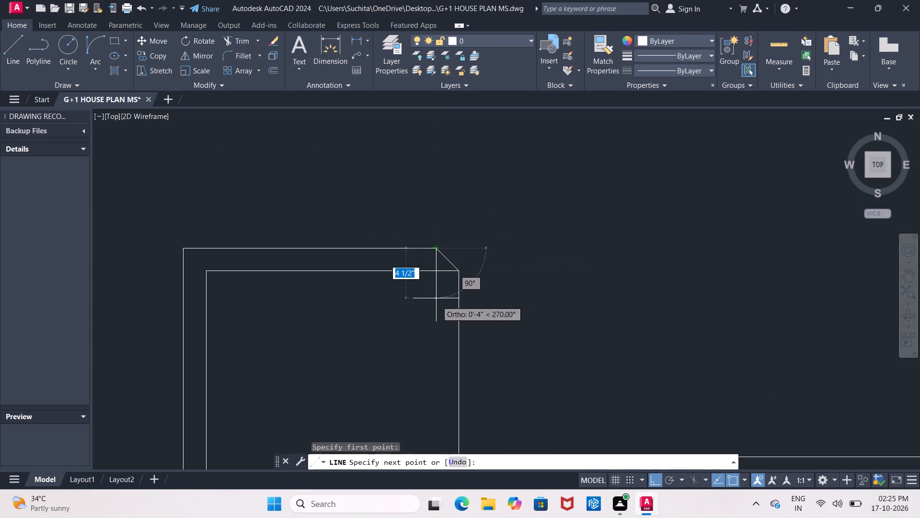
click(435, 281)
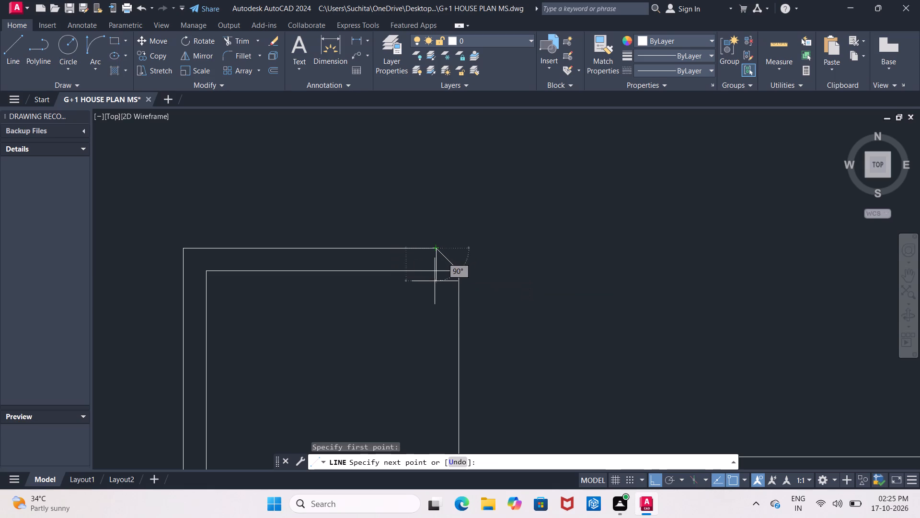
key(Escape)
text(TR)
key(space)
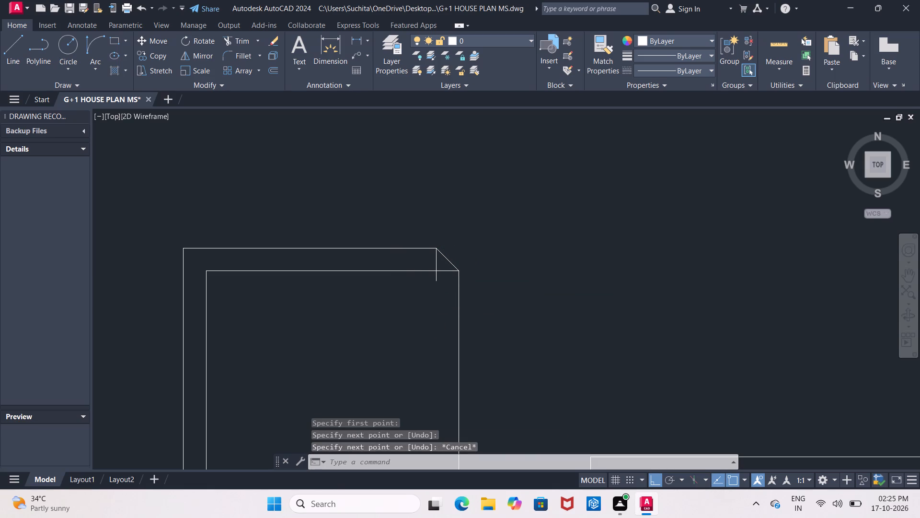
key(space)
click(434, 278)
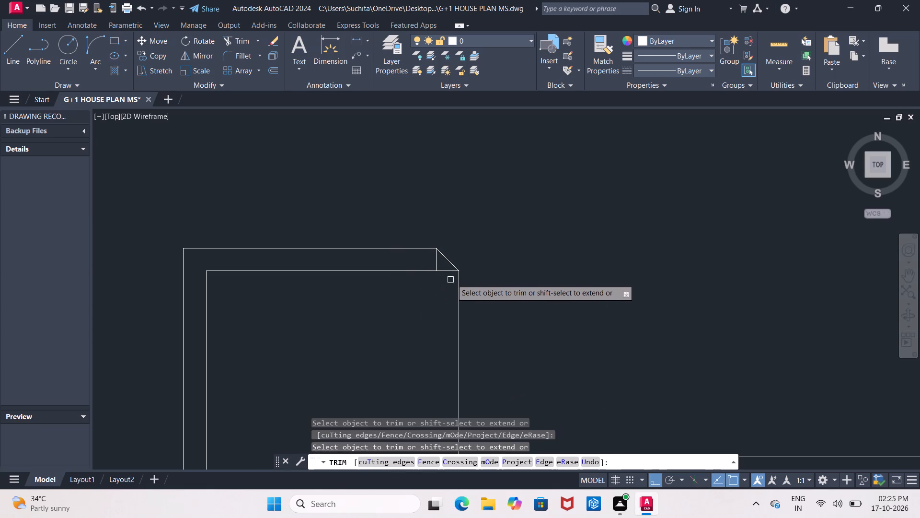
key(Escape)
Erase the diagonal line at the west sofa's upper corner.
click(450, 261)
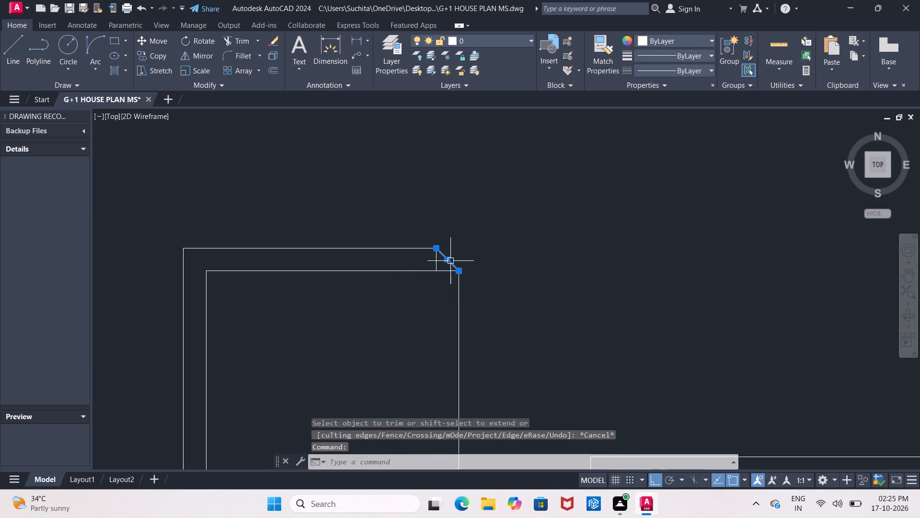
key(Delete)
Scale the whole furniture group down slightly about the lower-west corner of the west side table.
scroll(450, 261, down, 5)
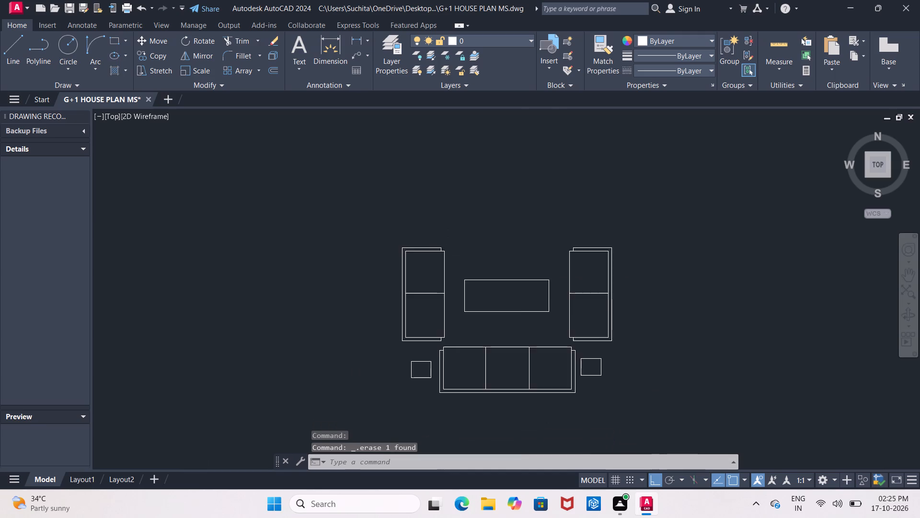
middle_drag(410, 235, 386, 330)
scroll(386, 330, down, 2)
scroll(385, 323, up, 1)
middle_drag(385, 323, 386, 300)
click(376, 298)
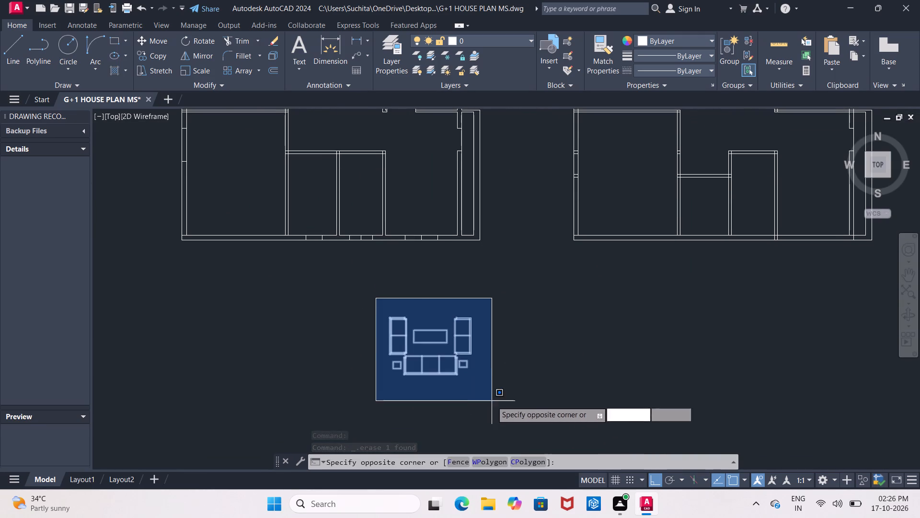
click(492, 400)
click(197, 70)
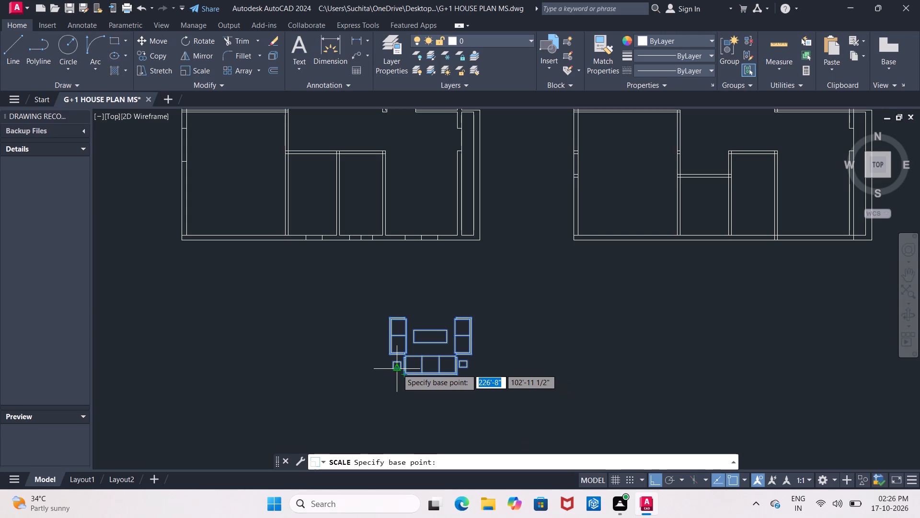
scroll(397, 369, up, 2)
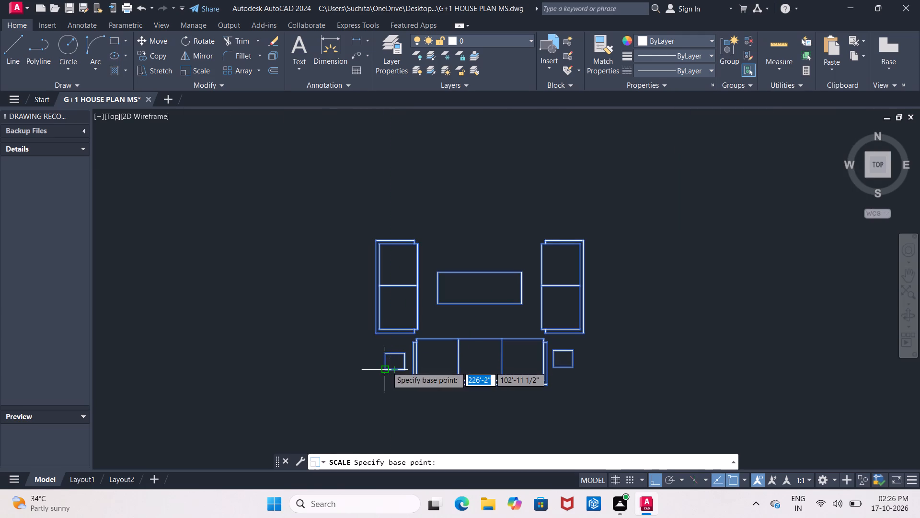
click(387, 366)
scroll(401, 359, down, 2)
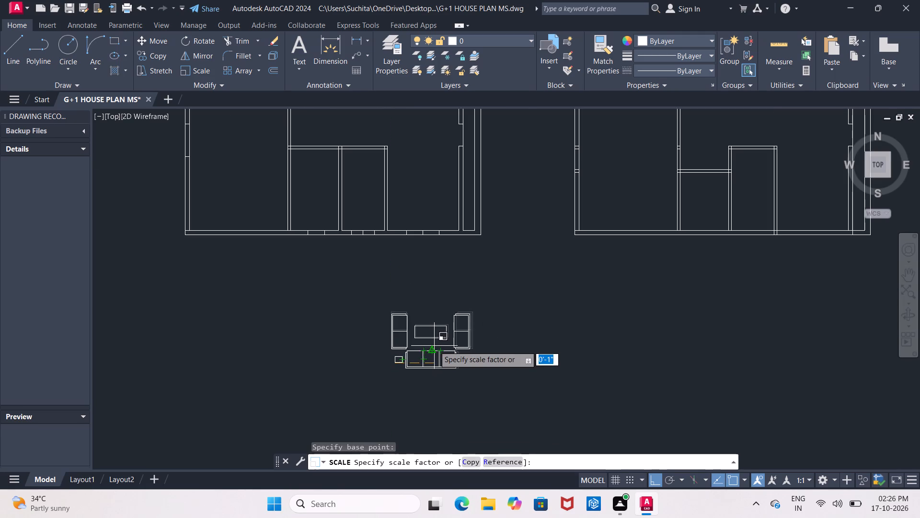
click(430, 346)
Move the furniture group about 17'-5" straight north into the southeast room of the lower-floor plan.
drag(369, 295, 374, 302)
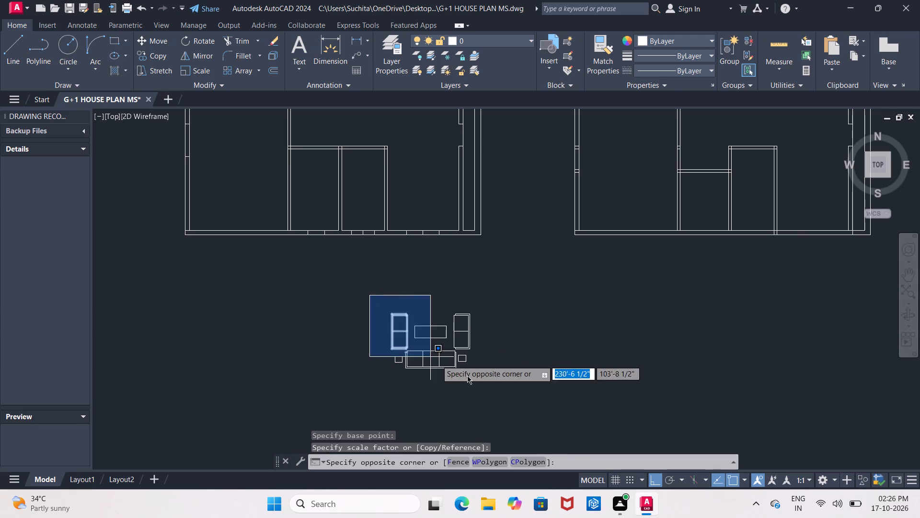
click(495, 392)
click(151, 46)
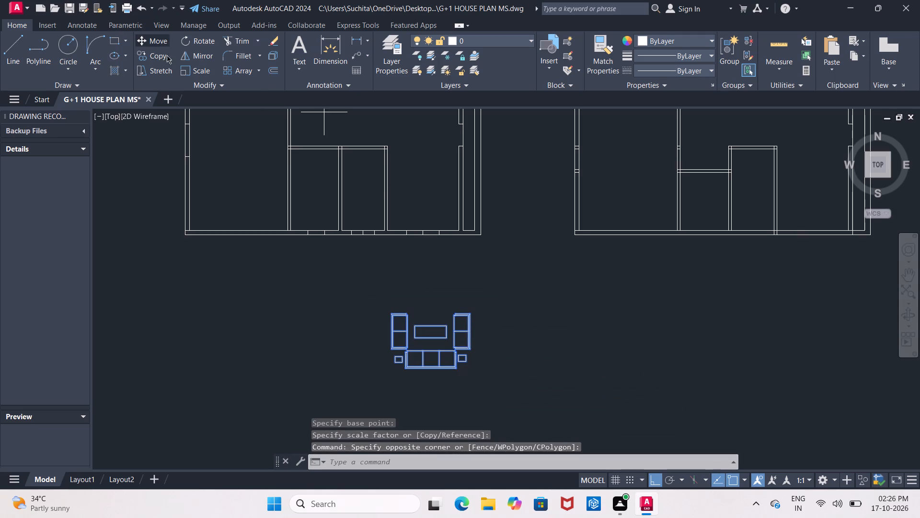
click(432, 333)
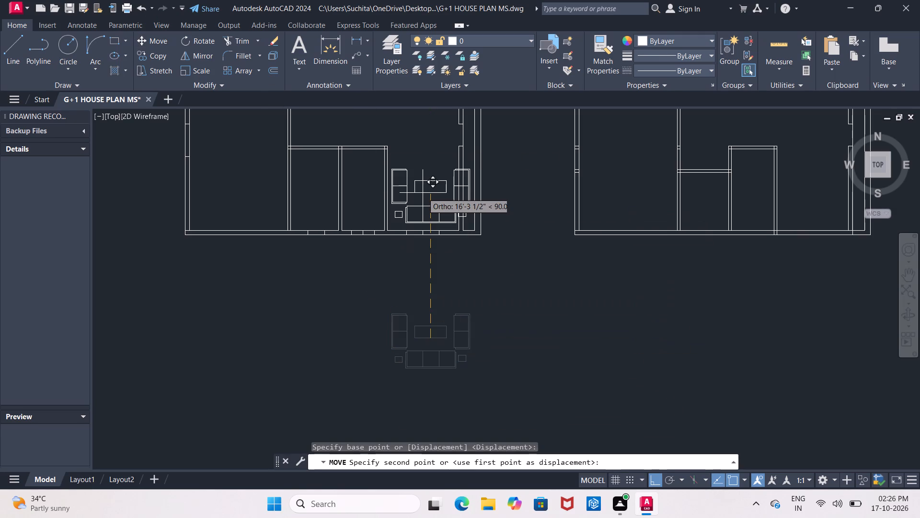
scroll(421, 200, up, 2)
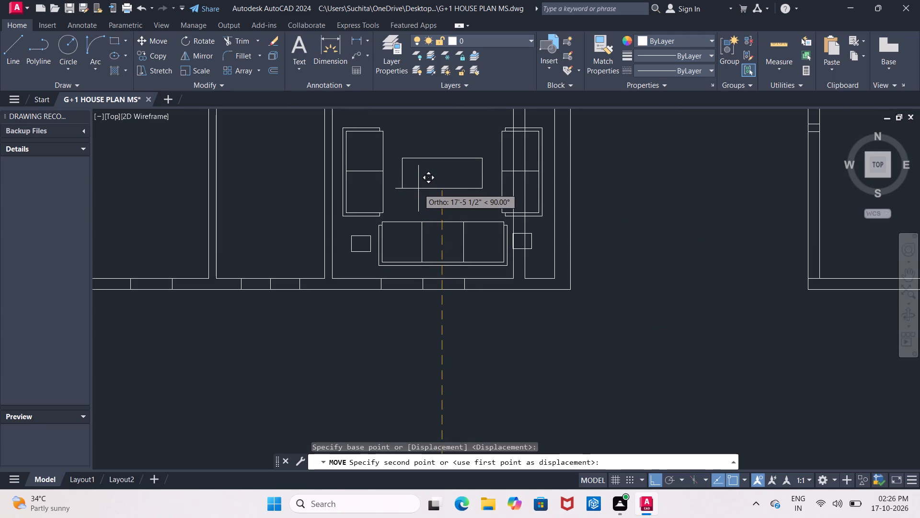
click(418, 188)
key(grave)
key(Escape)
key(Escape)
Move the furniture group slightly west so the west sofa sits close to the room's west wall.
scroll(418, 188, down, 2)
scroll(386, 165, up, 1)
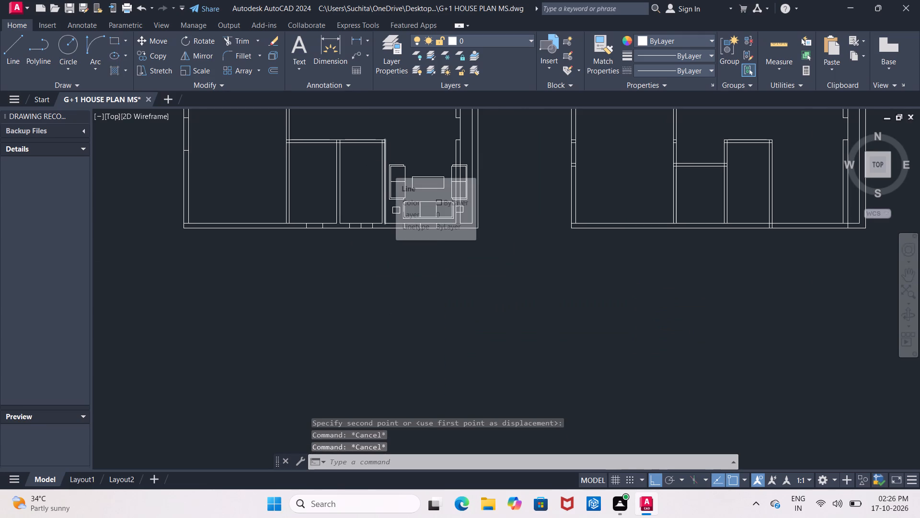
scroll(383, 149, up, 1)
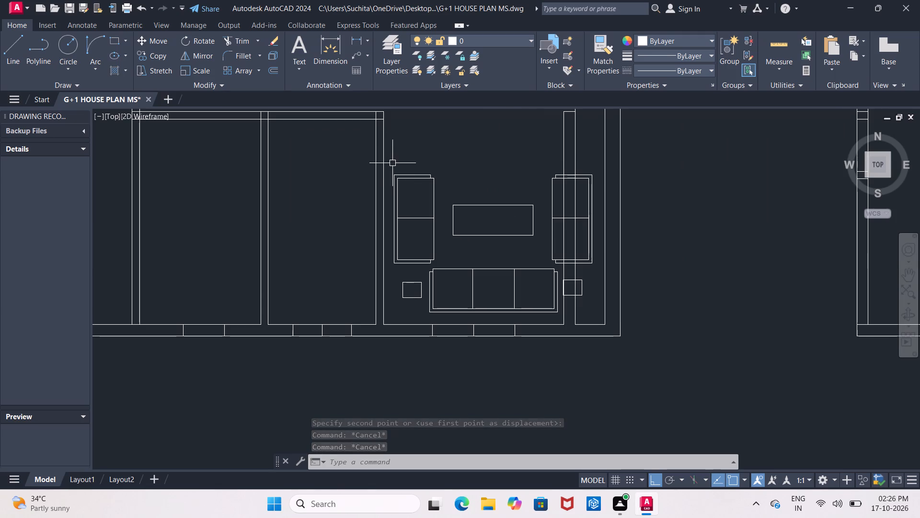
click(392, 163)
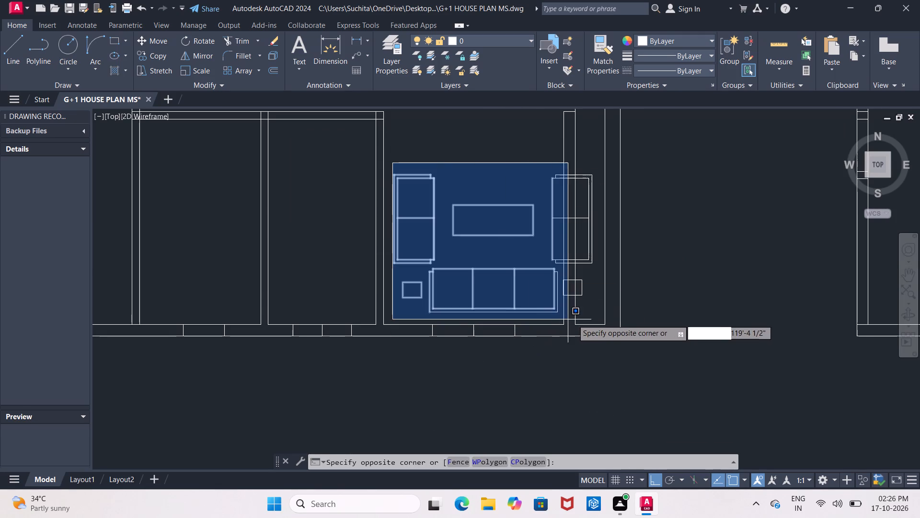
click(593, 312)
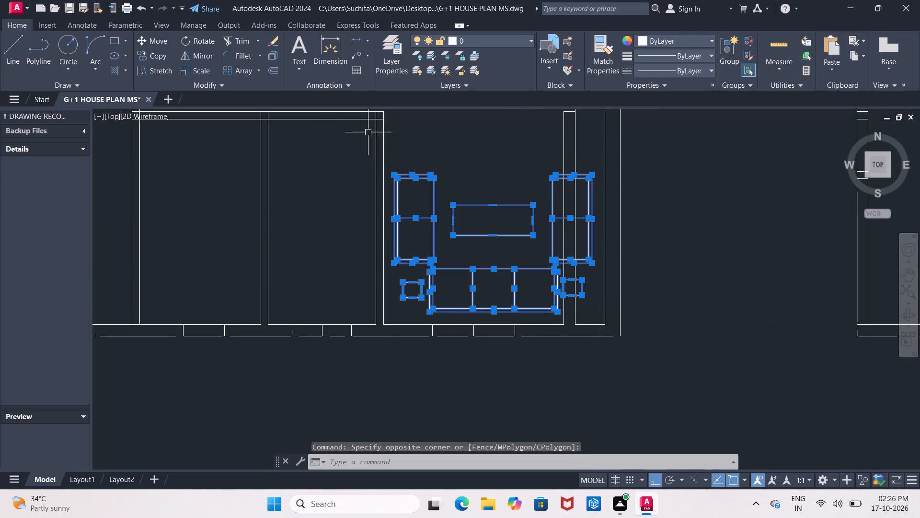
click(164, 43)
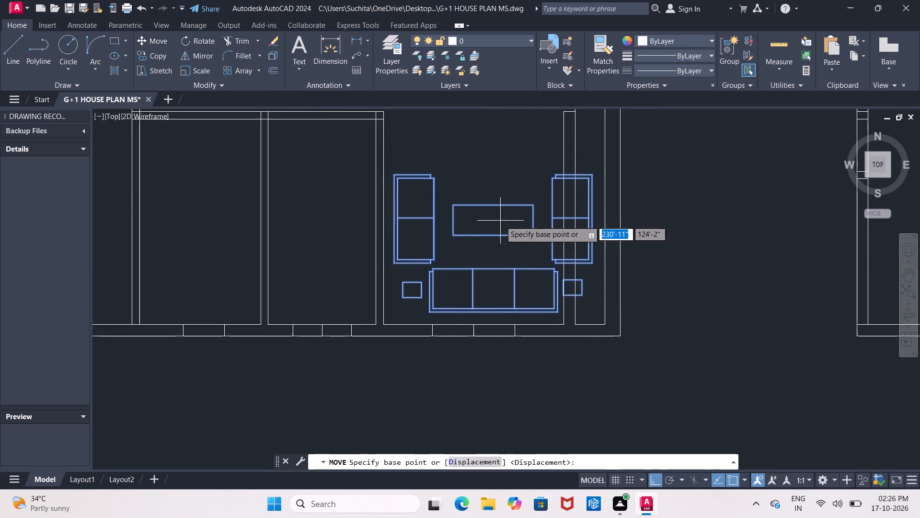
click(500, 221)
click(493, 221)
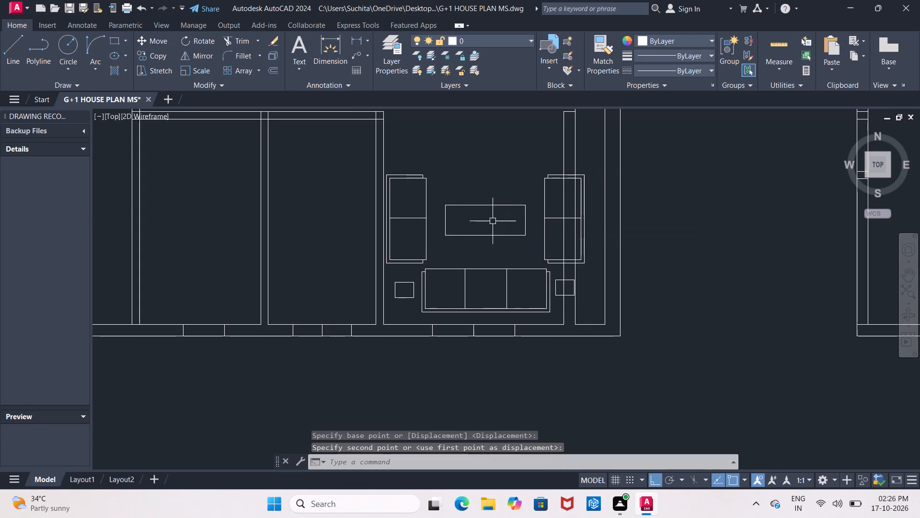
Scale the furniture group down about the west side table's lower-west corner to fit between the room's side walls.
click(379, 166)
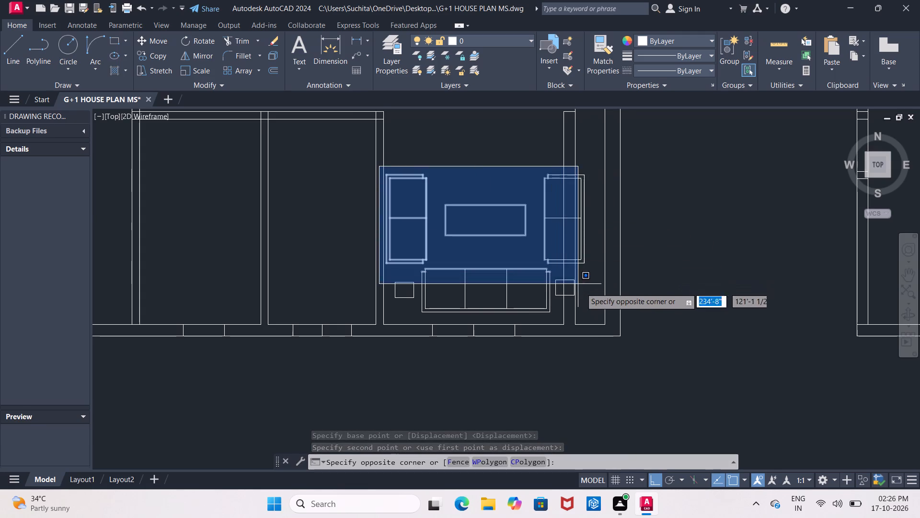
click(587, 315)
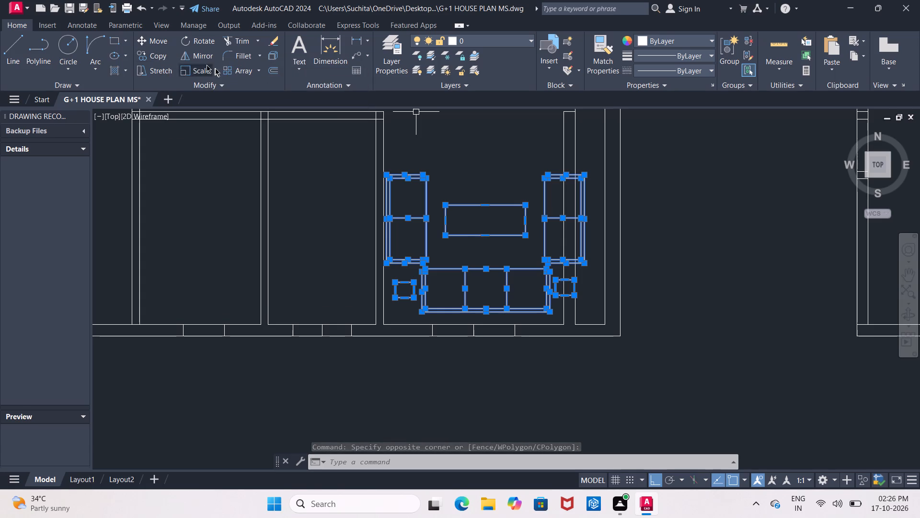
click(182, 70)
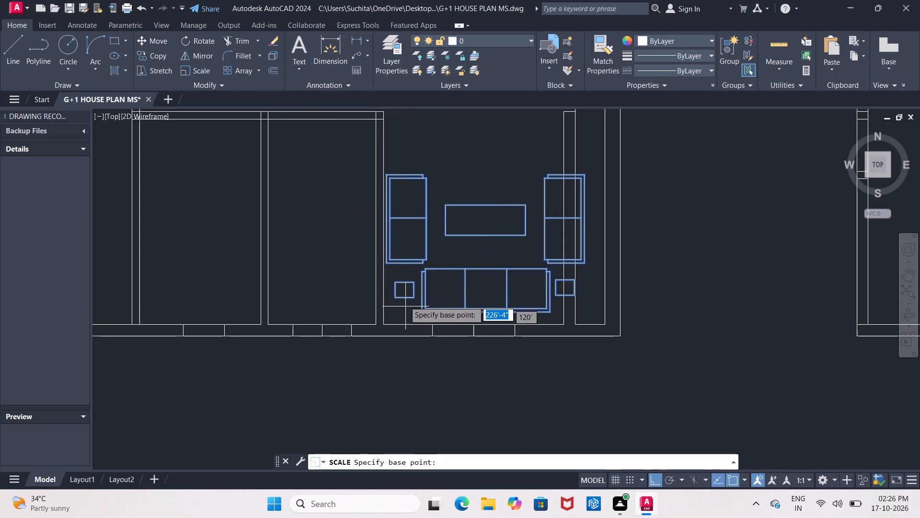
click(394, 298)
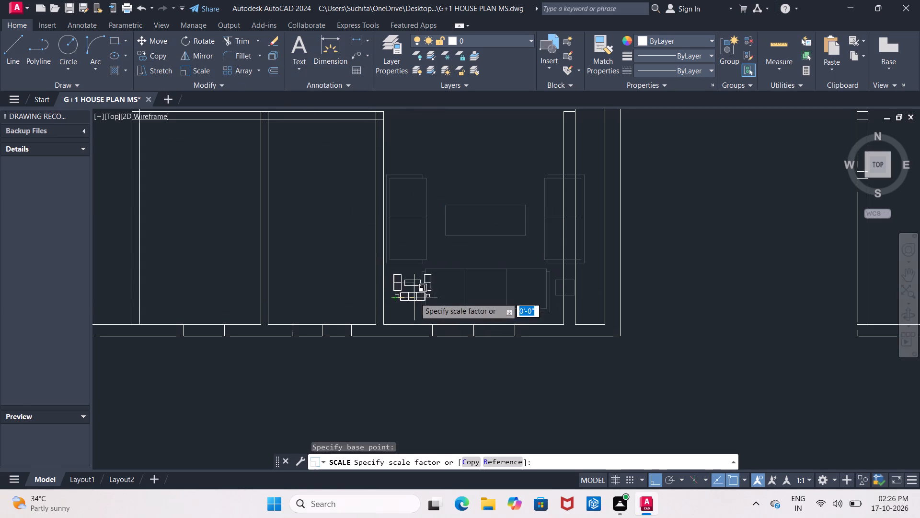
click(482, 292)
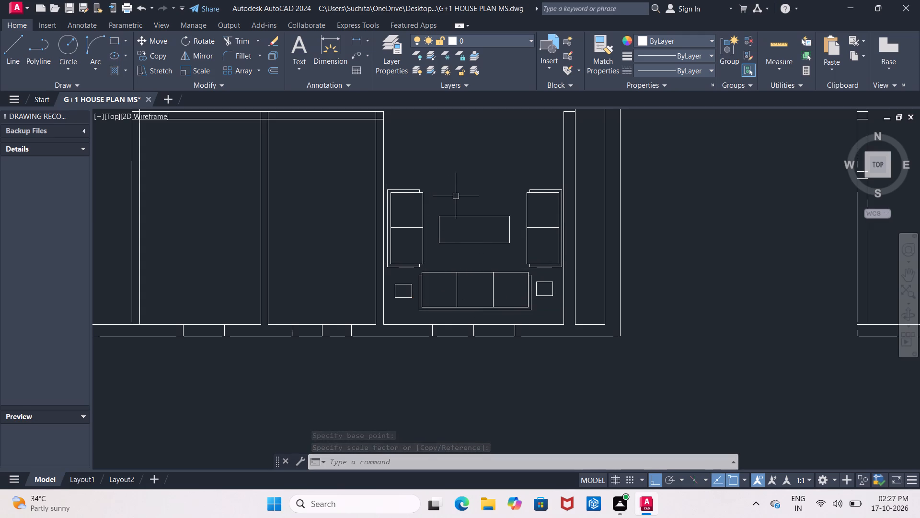
Move the three-seat sofa slightly south, closer to the window wall.
scroll(432, 275, up, 2)
click(396, 264)
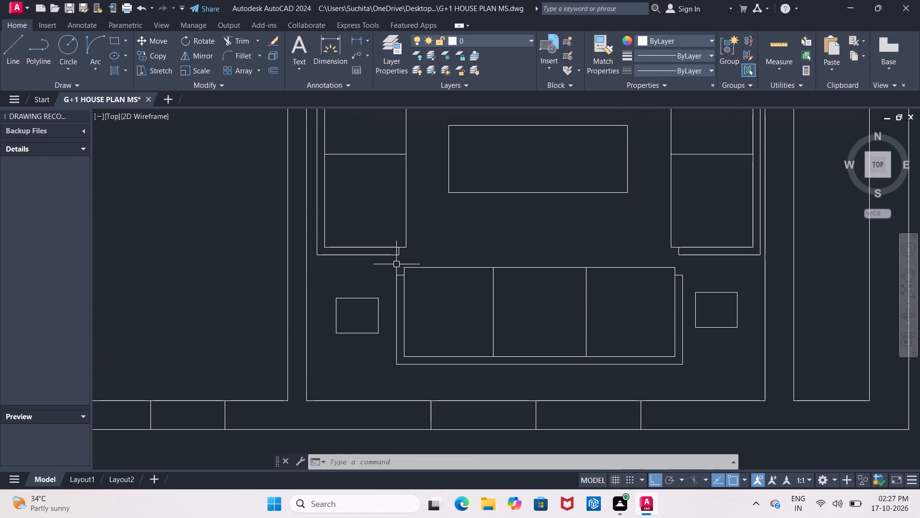
click(684, 378)
click(161, 42)
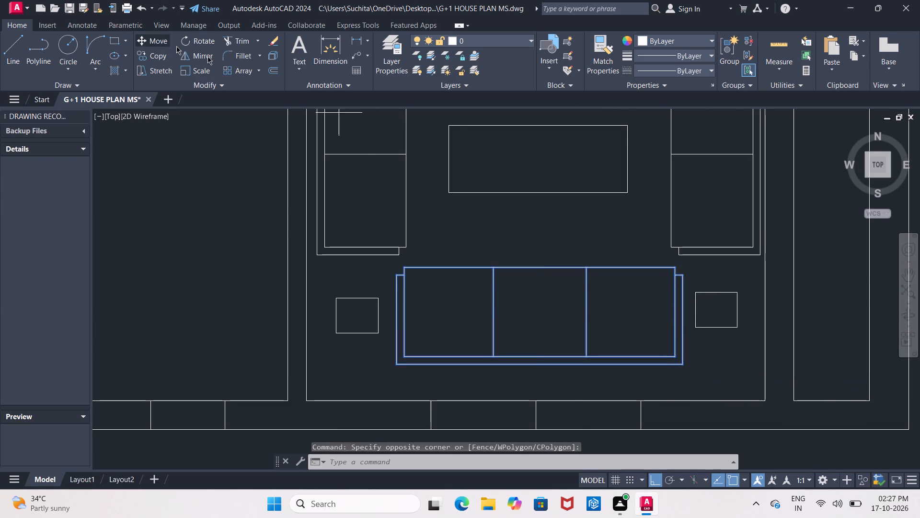
click(559, 297)
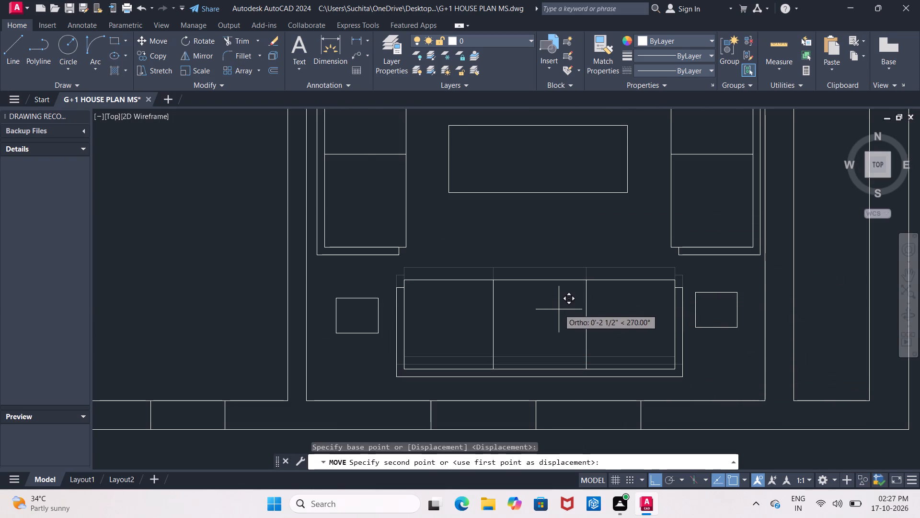
click(560, 323)
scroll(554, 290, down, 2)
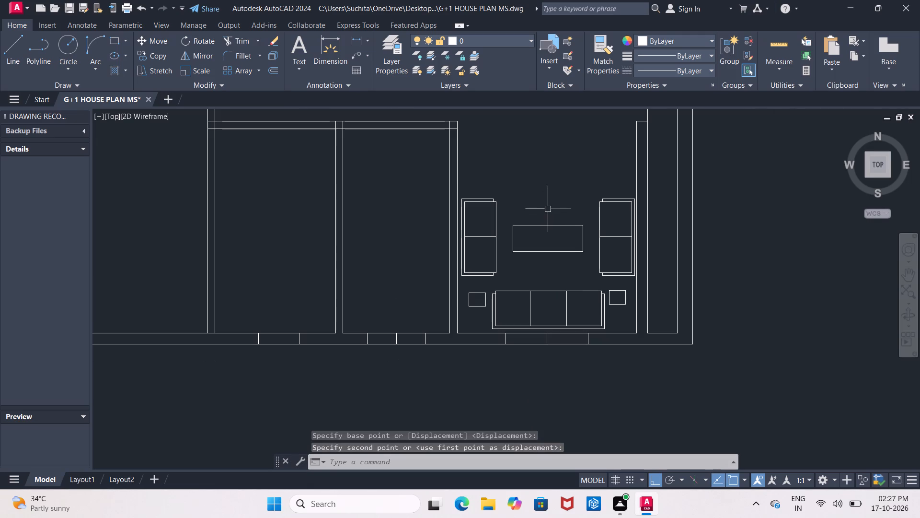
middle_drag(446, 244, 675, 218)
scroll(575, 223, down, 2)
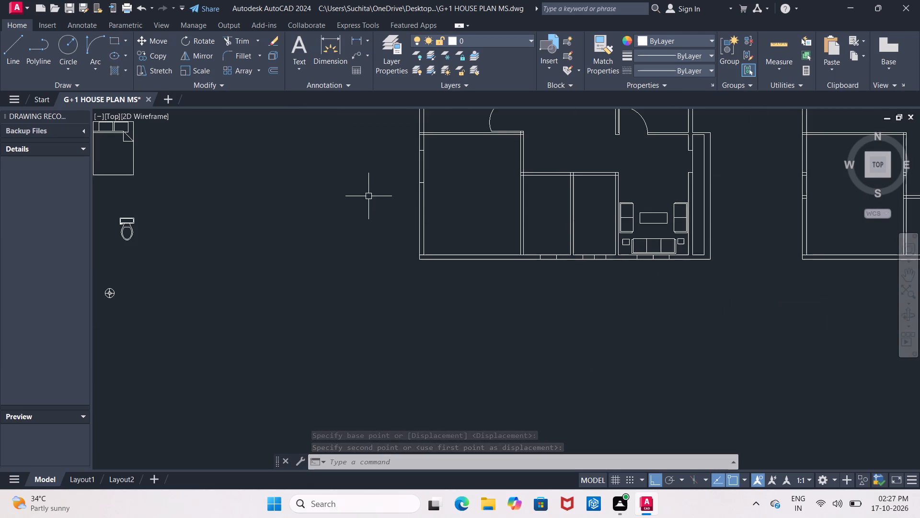
Rotate the loose double bed west of the plans by 180° about its southeast corner.
middle_drag(371, 197, 400, 235)
click(114, 153)
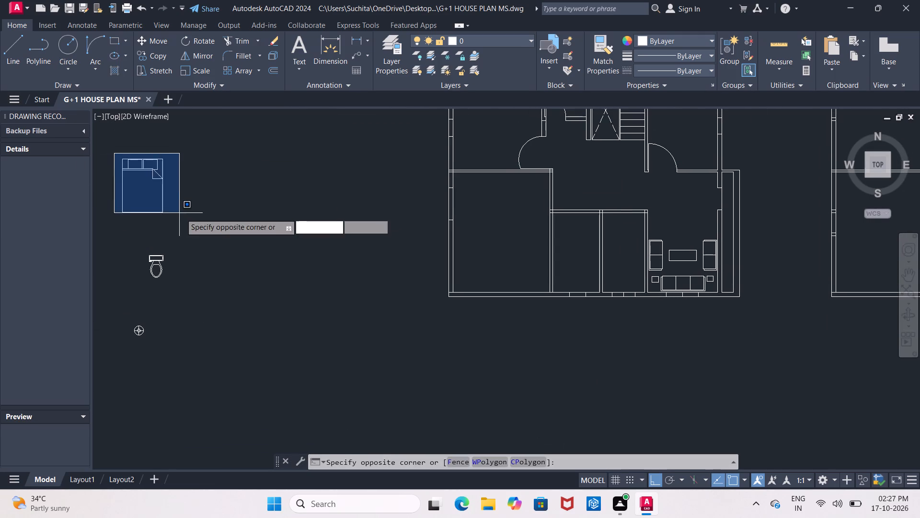
click(188, 217)
click(194, 46)
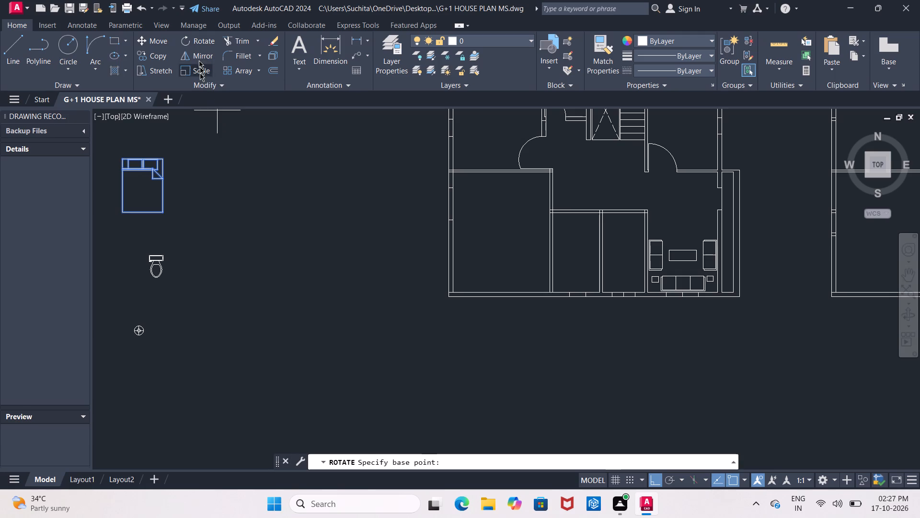
click(164, 213)
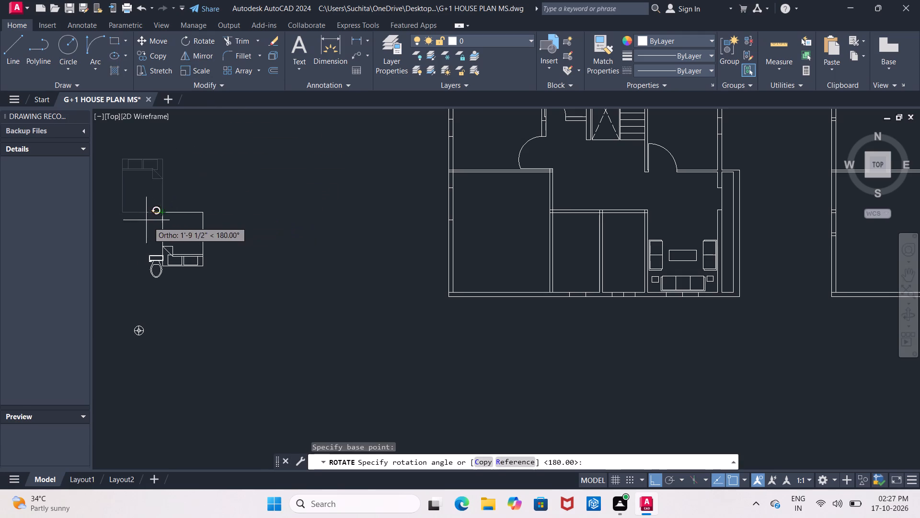
click(138, 190)
Move the bed with Ortho off into the lower-floor plan's southwest room, with its pillow end against the south wall.
click(170, 210)
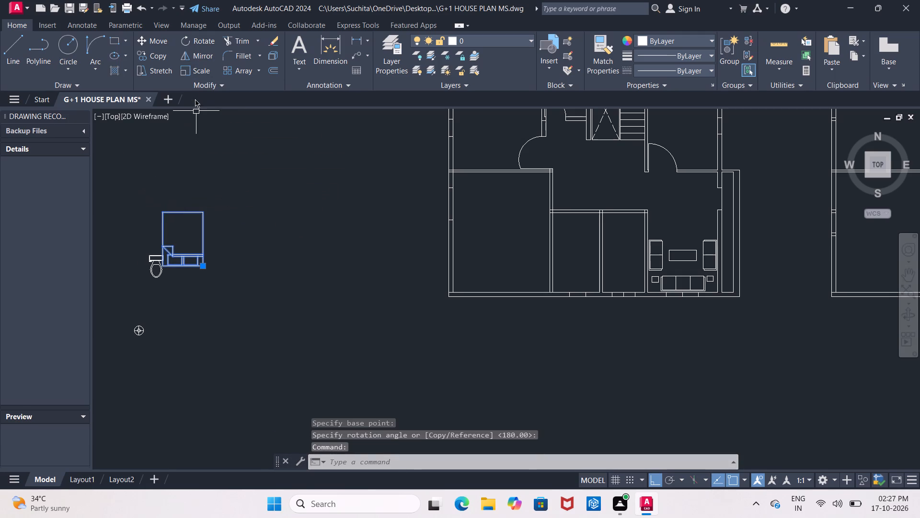
click(168, 41)
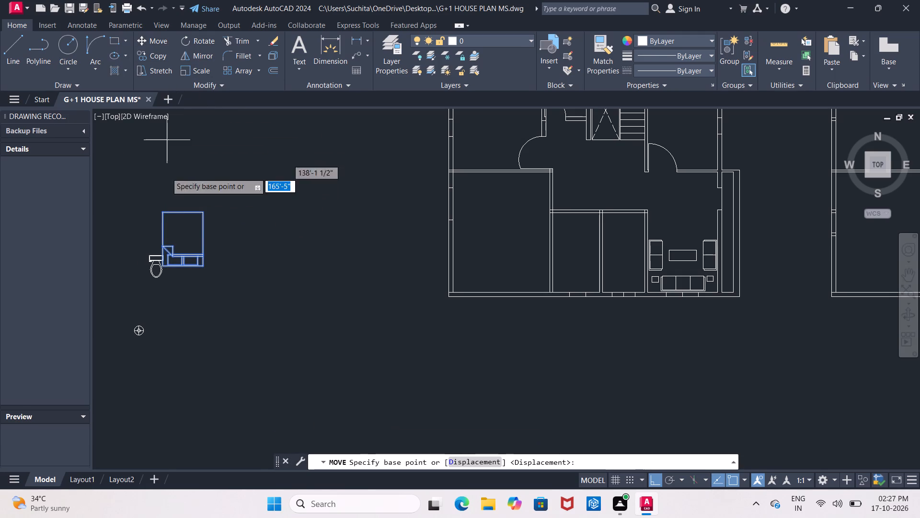
click(187, 233)
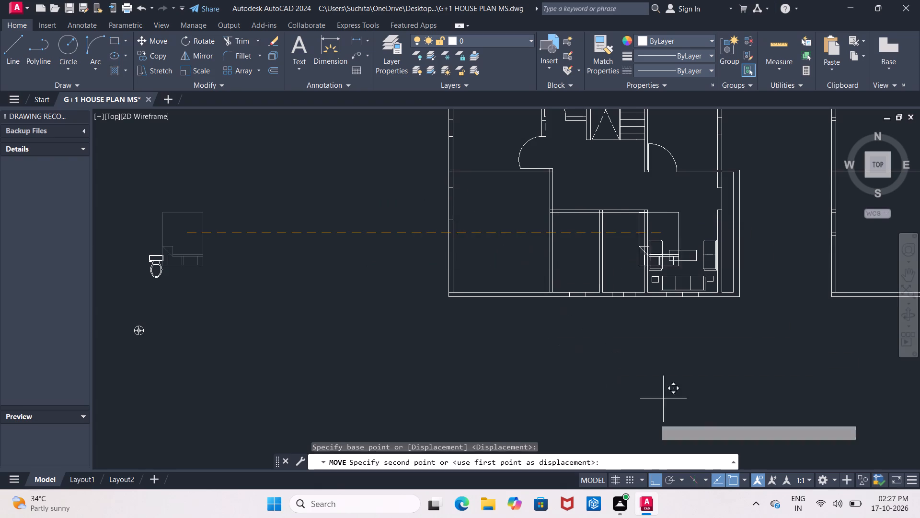
click(651, 478)
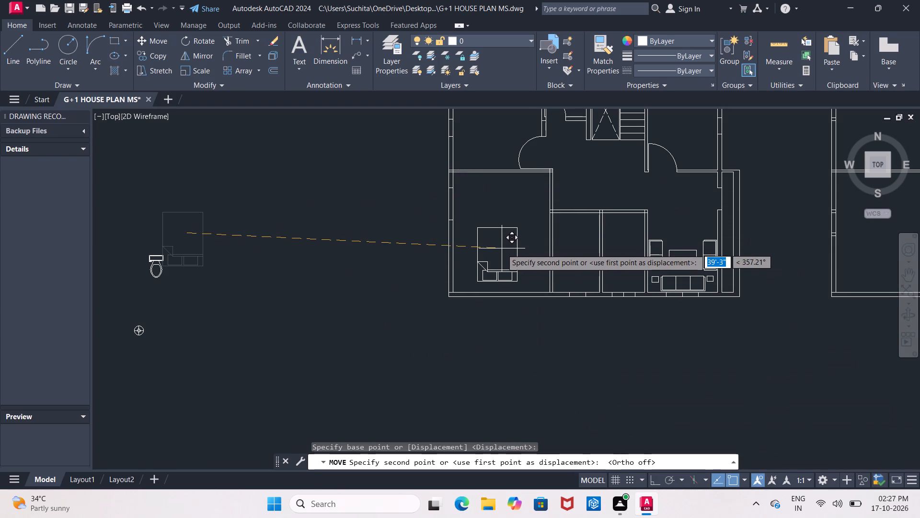
scroll(502, 250, up, 2)
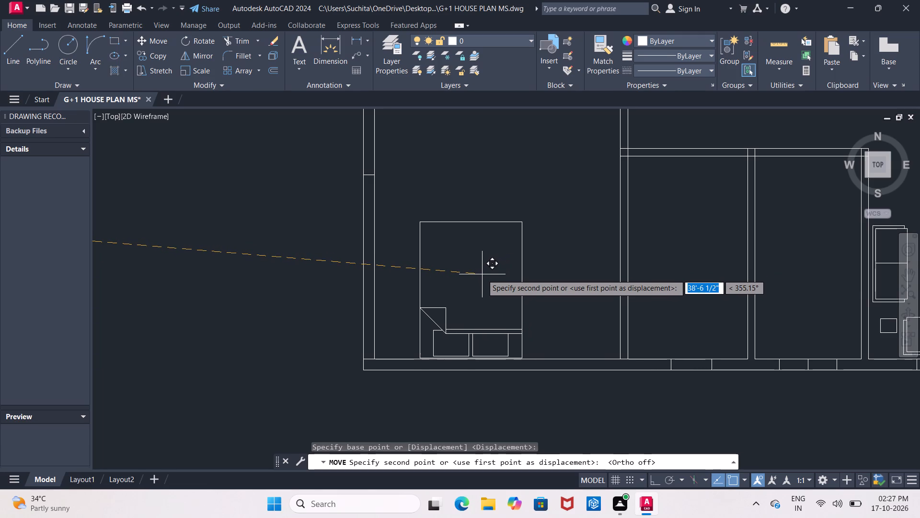
scroll(482, 274, up, 1)
middle_drag(482, 274, 481, 261)
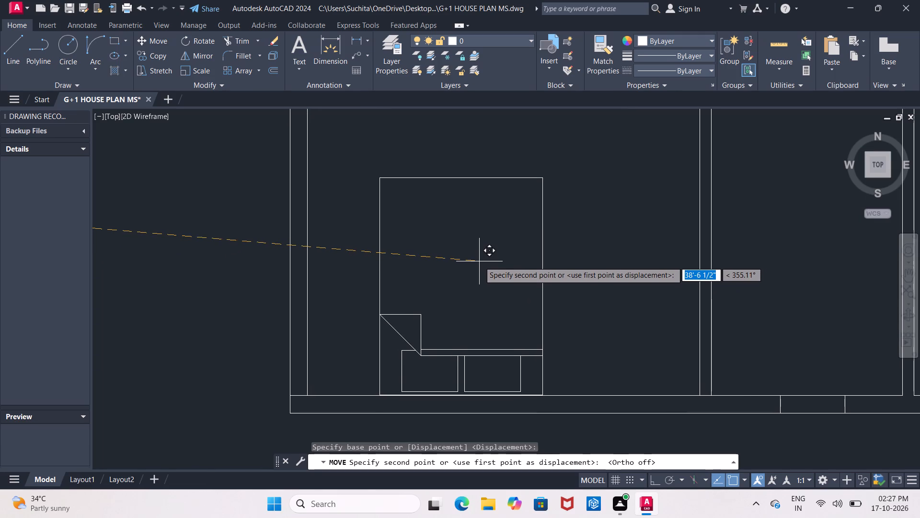
click(479, 261)
Move the loose round bedside lamp table into the southwest room, between the bed's west side and the west wall, against the south wall.
scroll(479, 261, down, 3)
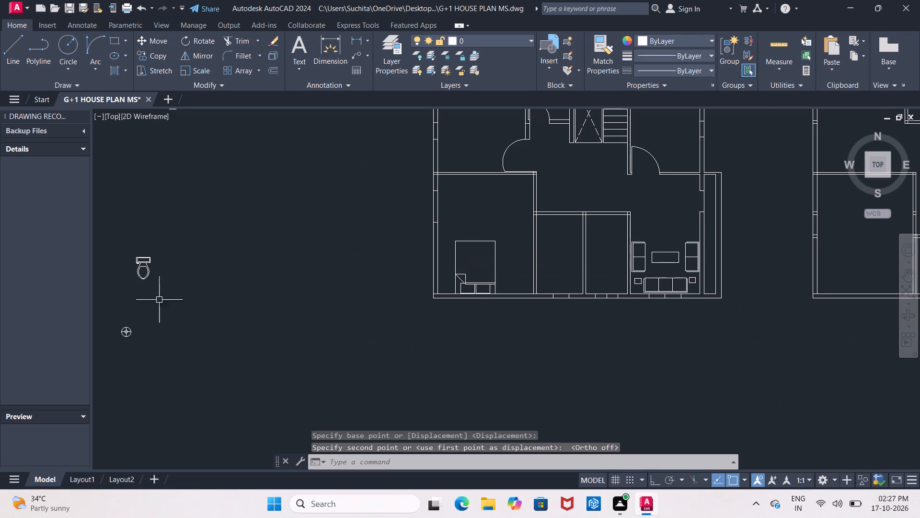
click(113, 325)
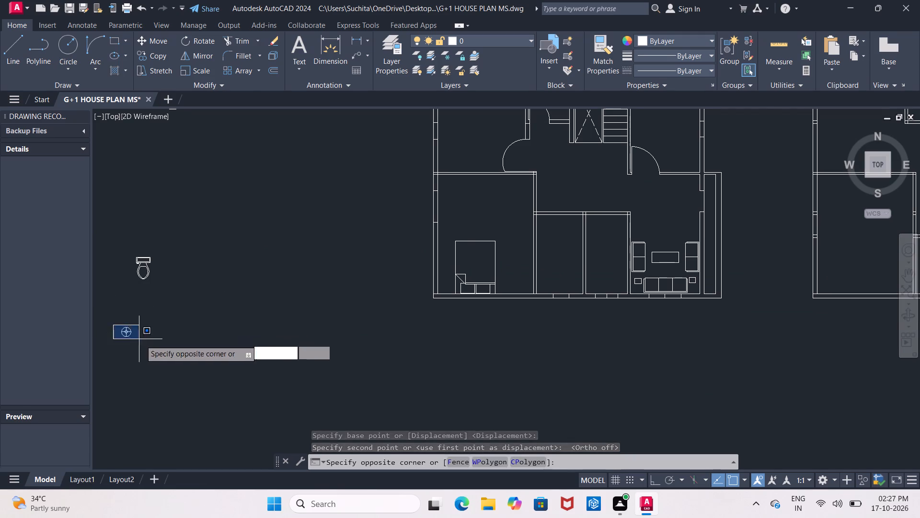
click(141, 341)
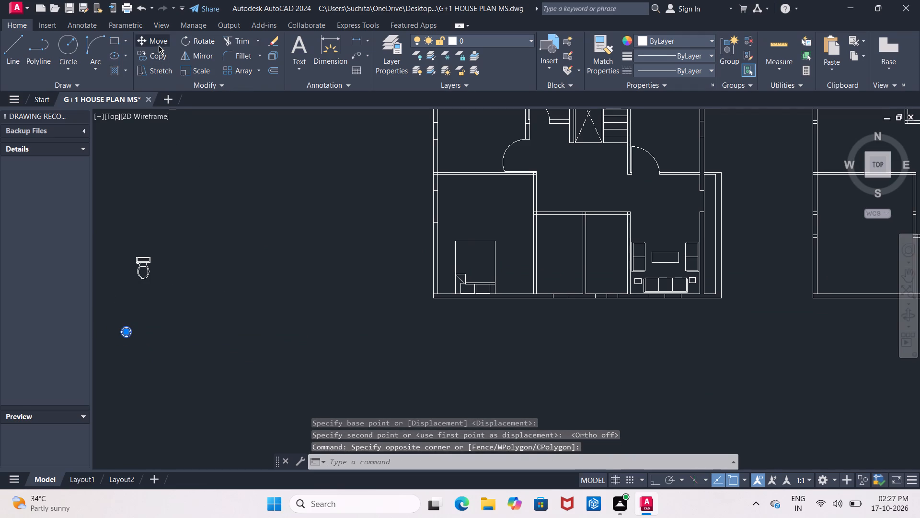
click(159, 46)
click(124, 332)
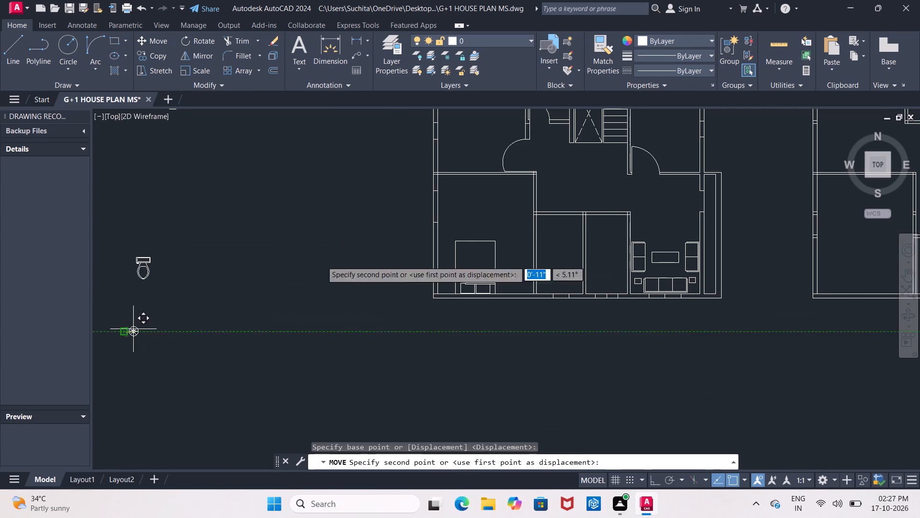
scroll(446, 288, up, 2)
middle_drag(446, 288, 408, 266)
scroll(446, 288, up, 1)
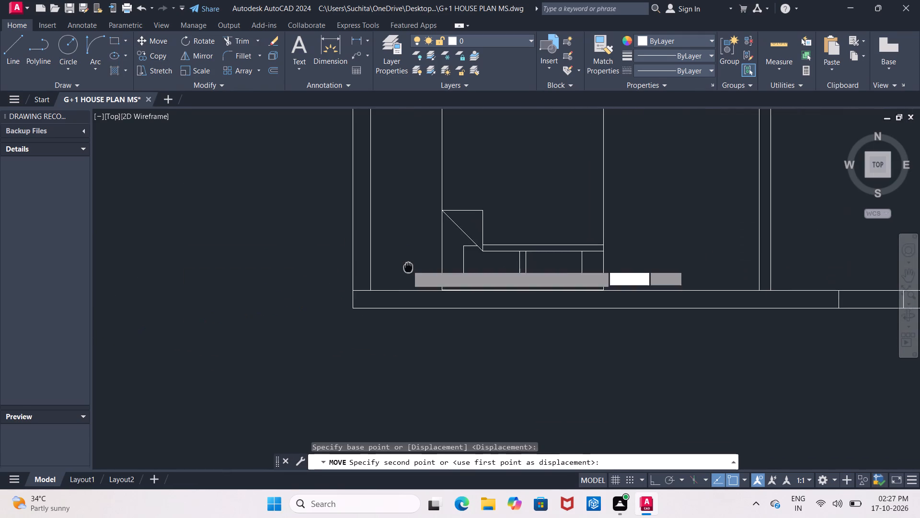
scroll(407, 265, up, 2)
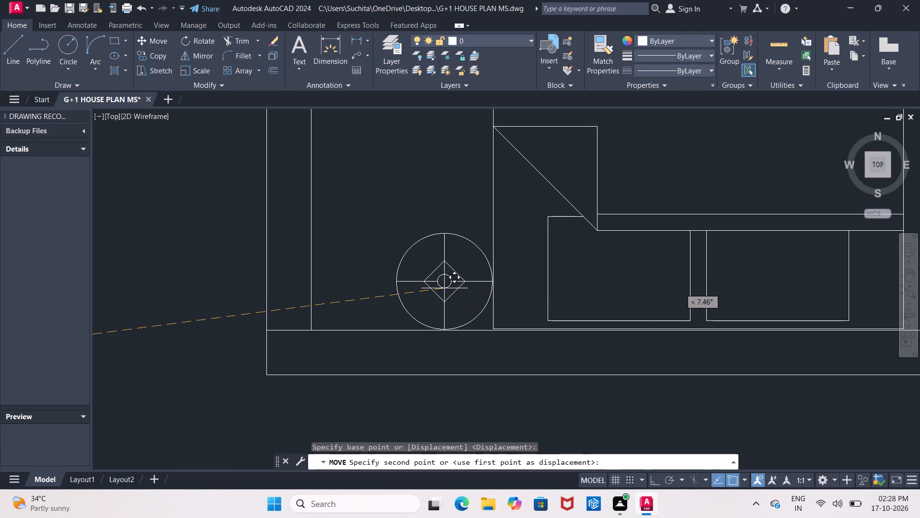
click(444, 288)
Copy the round lamp table about 6'-2 1/2" straight east with Ortho on to the other side of the bed.
middle_drag(544, 276, 469, 232)
drag(304, 177, 310, 180)
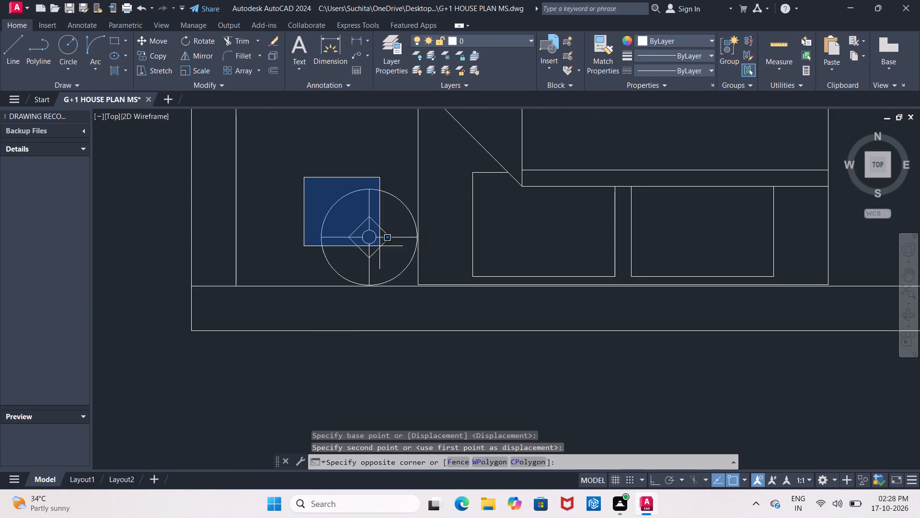
click(424, 293)
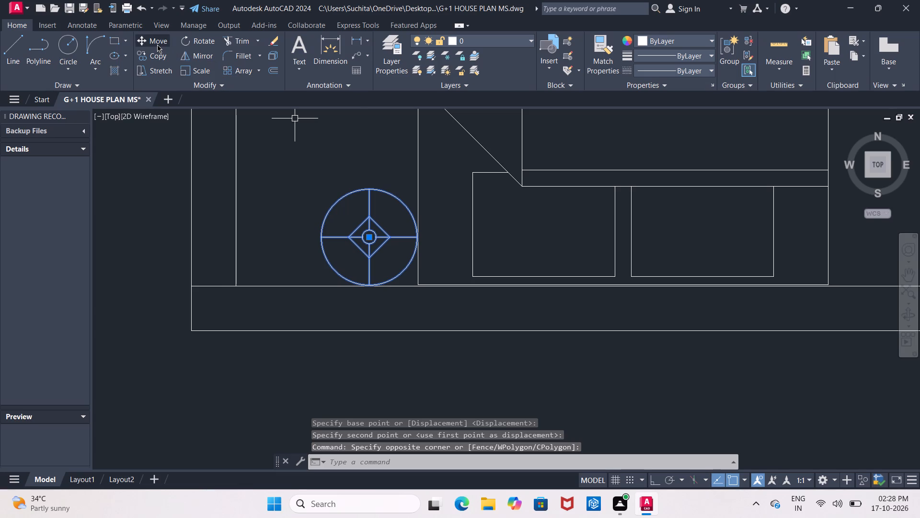
click(159, 54)
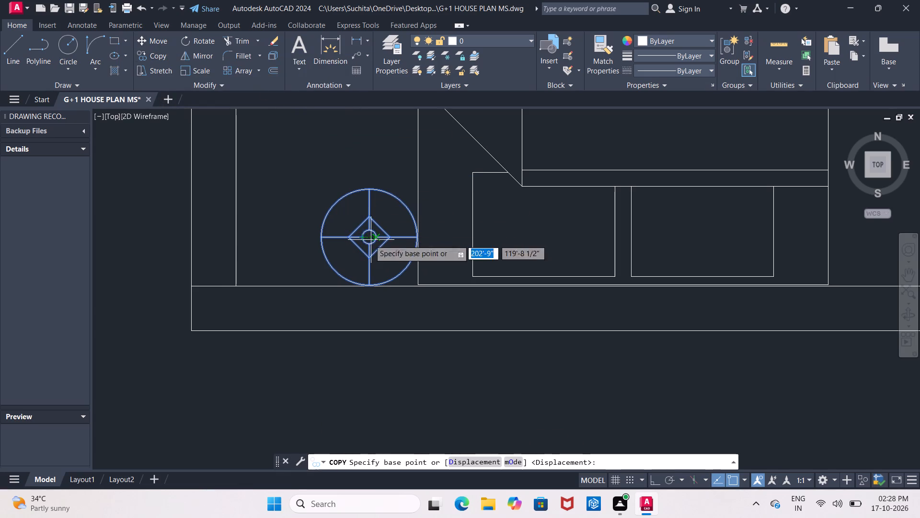
scroll(367, 240, up, 2)
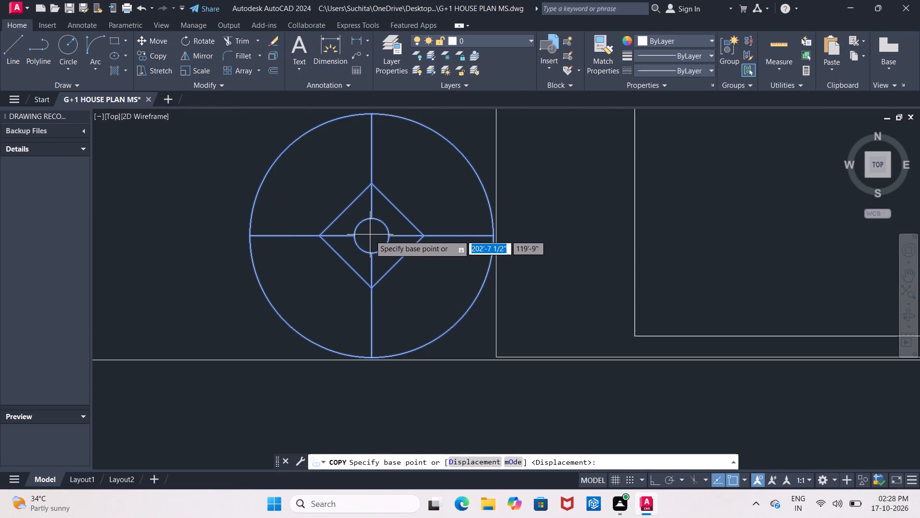
click(371, 236)
scroll(479, 232, down, 3)
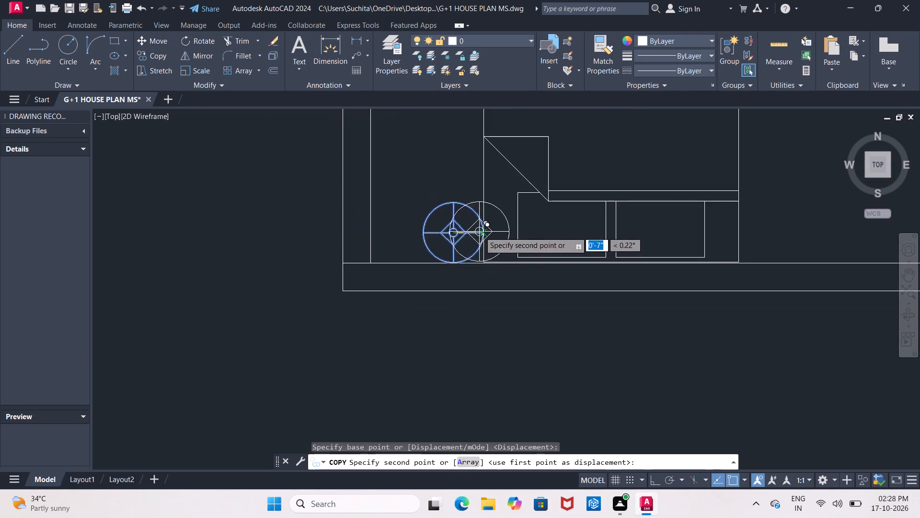
middle_drag(553, 234, 414, 224)
middle_drag(612, 216, 546, 215)
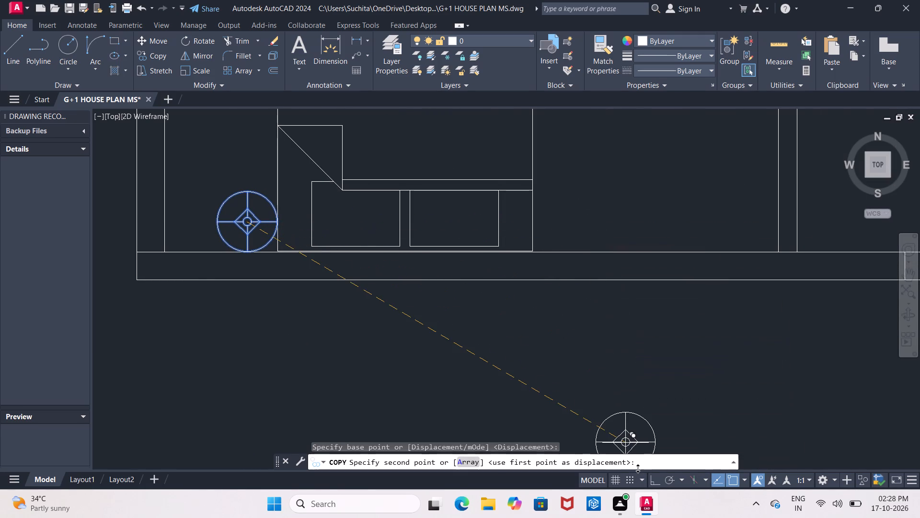
click(649, 476)
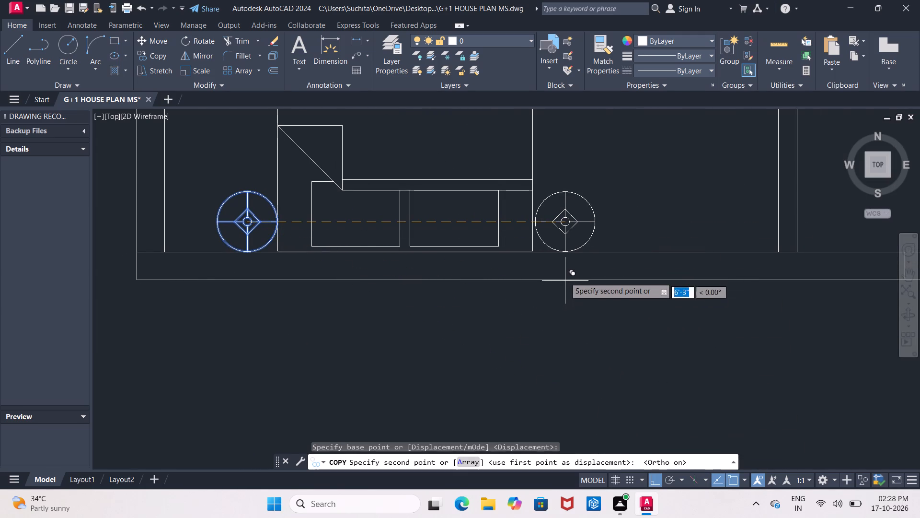
scroll(566, 225, up, 2)
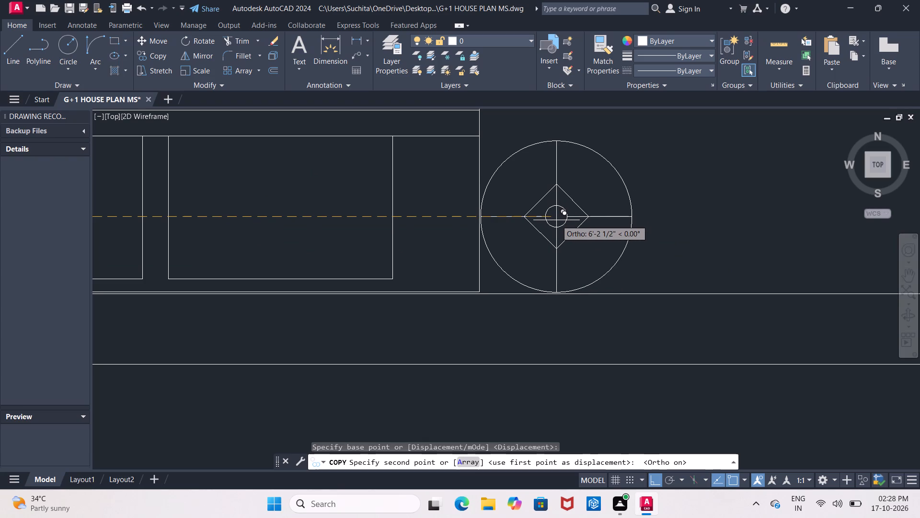
click(556, 220)
scroll(556, 220, down, 2)
key(Escape)
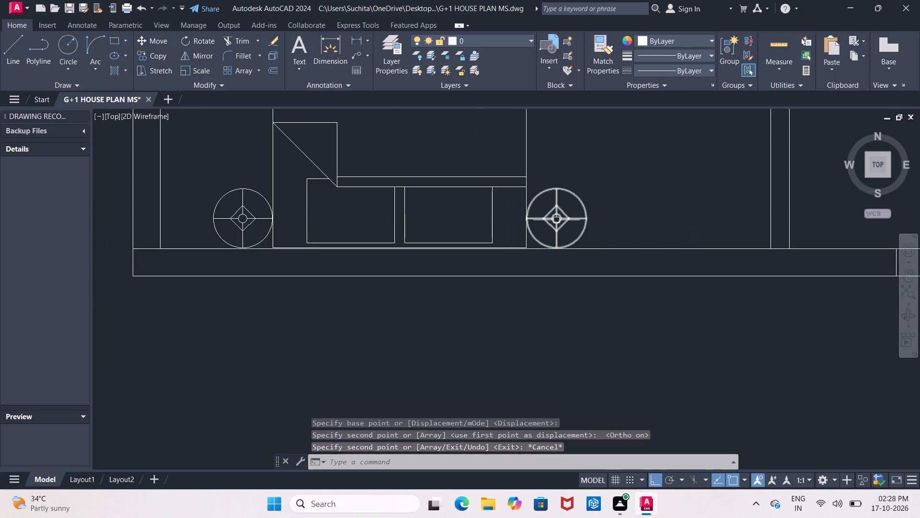
Copy the wardrobe from the upper plan's 10'3"X10'6" bedroom about 46'-11" straight south into the southwest room, east of the bed.
scroll(556, 220, down, 5)
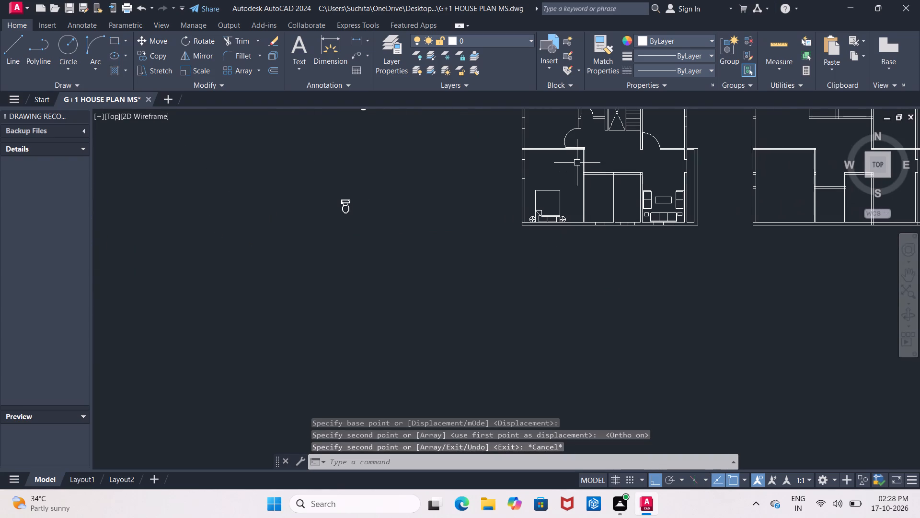
middle_drag(577, 162, 523, 283)
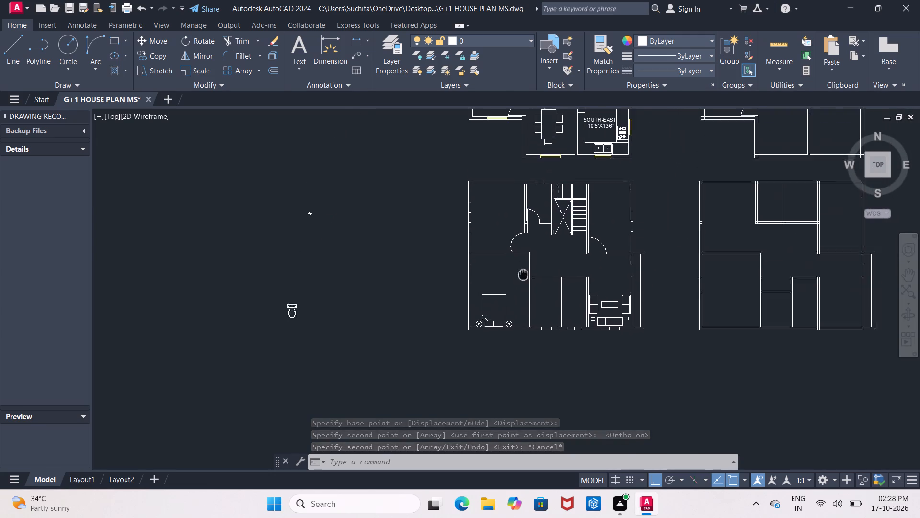
middle_drag(523, 283, 523, 296)
middle_drag(511, 184, 509, 249)
scroll(516, 163, up, 2)
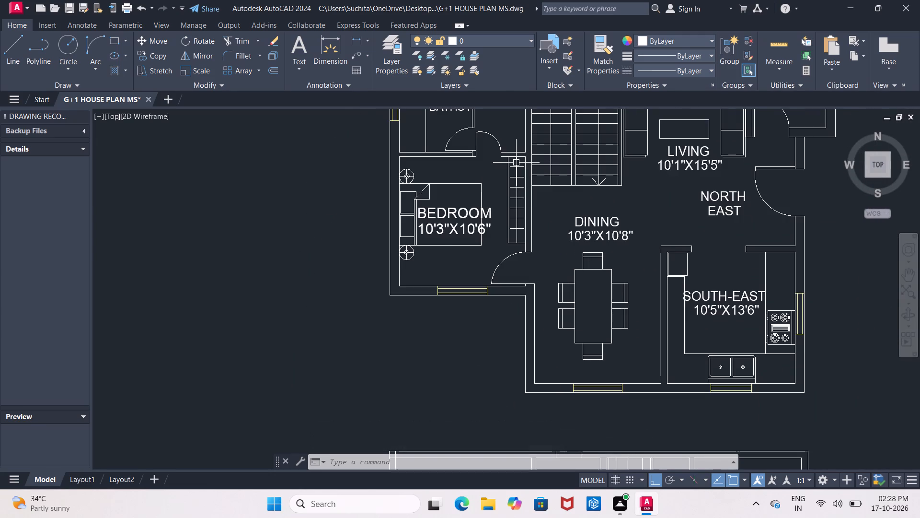
scroll(516, 163, up, 2)
click(489, 142)
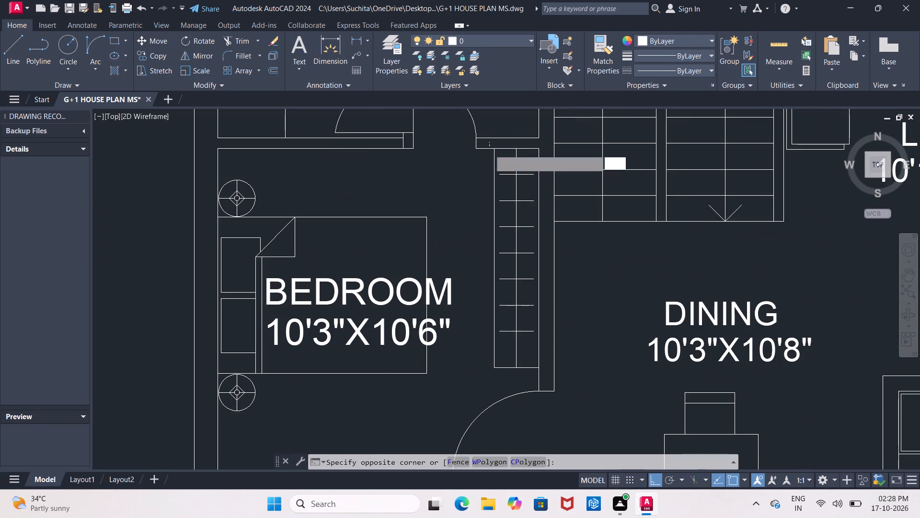
click(543, 373)
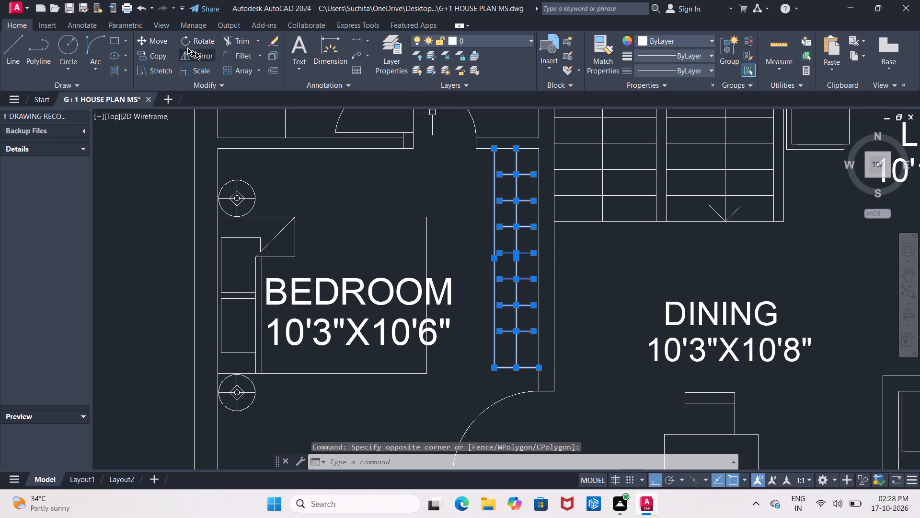
click(155, 58)
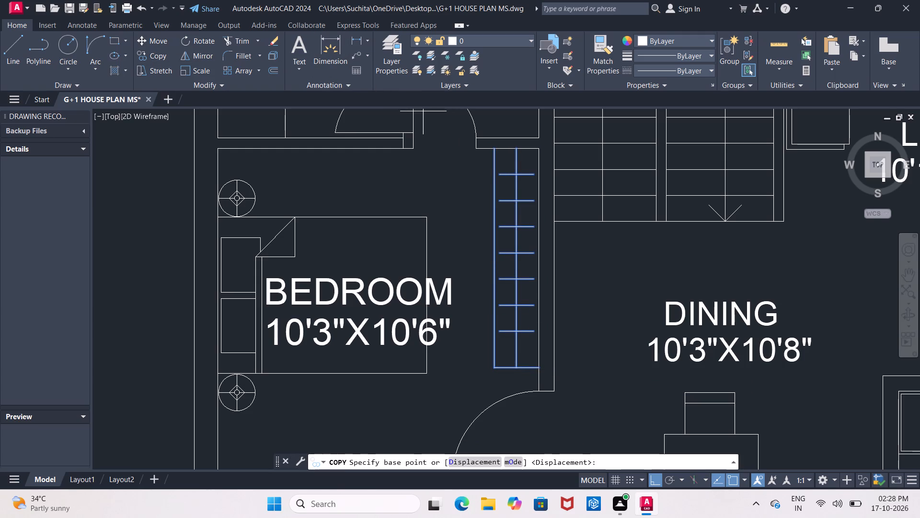
click(493, 148)
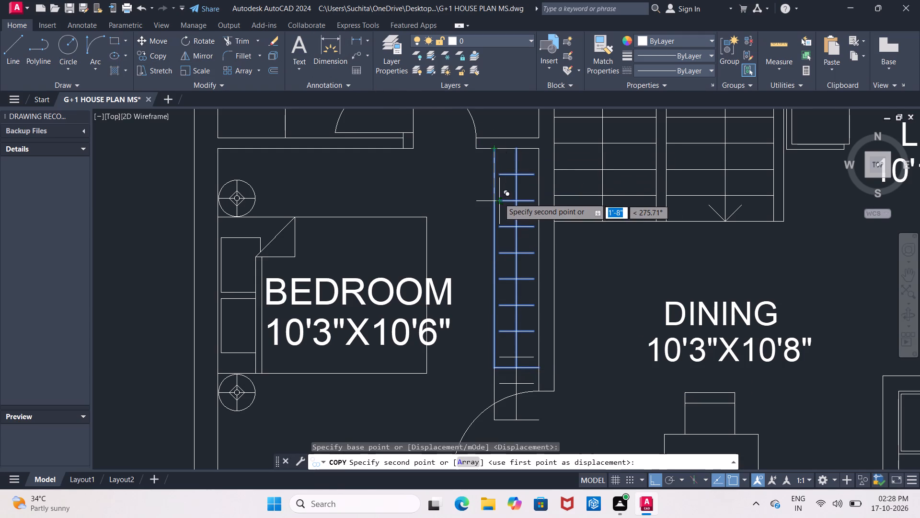
scroll(499, 198, down, 6)
scroll(497, 281, up, 1)
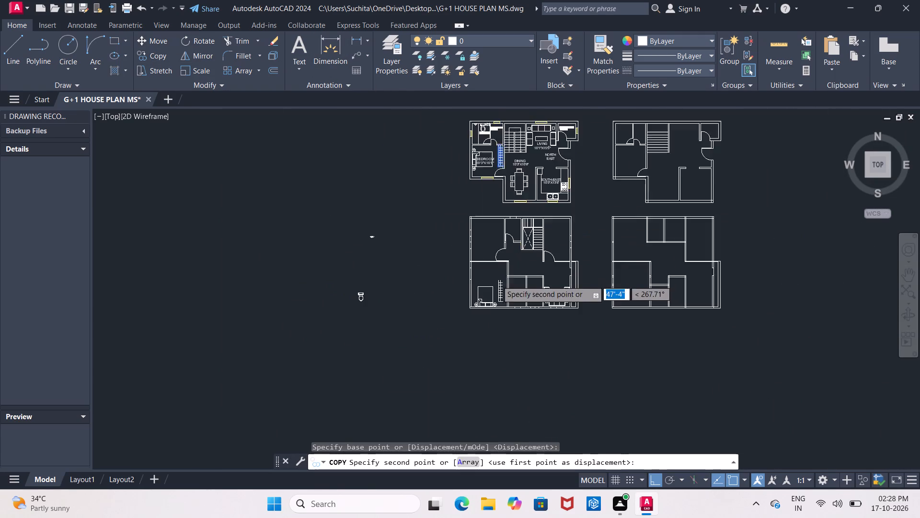
scroll(497, 281, up, 4)
middle_drag(497, 281, 462, 212)
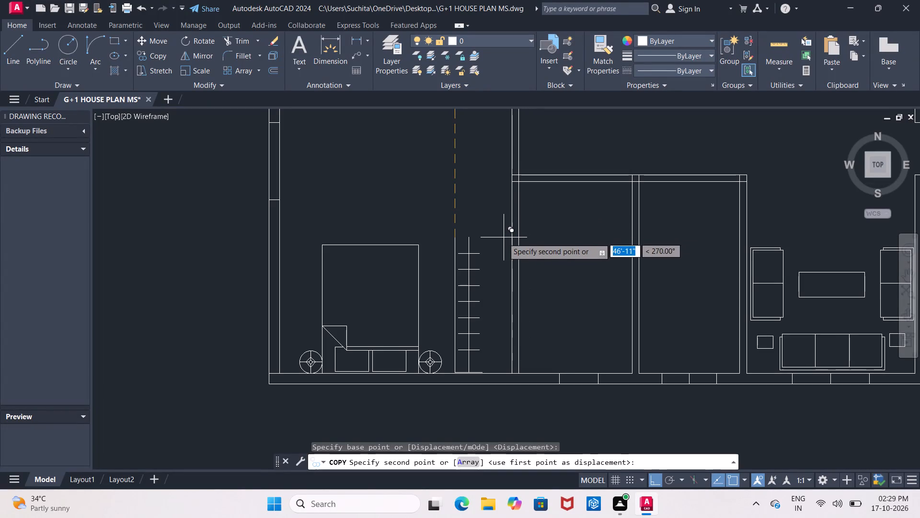
click(503, 238)
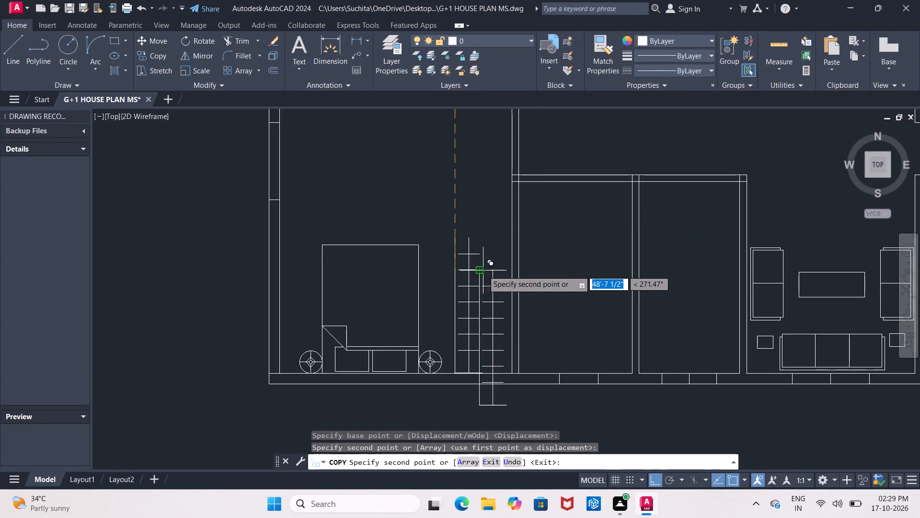
key(Escape)
scroll(482, 269, up, 1)
middle_drag(502, 196, 499, 120)
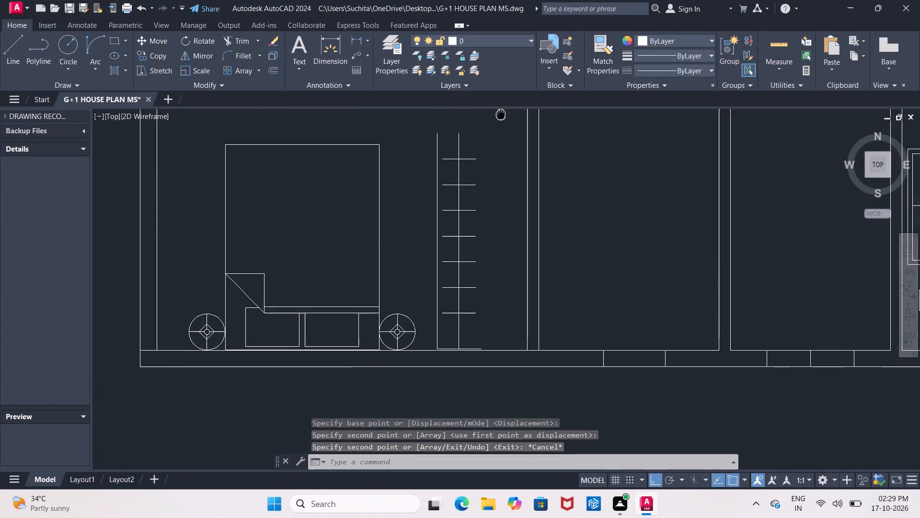
Rotate the copied wardrobe 180° about the east end of its south edge line.
middle_drag(499, 120, 498, 127)
drag(404, 133, 411, 142)
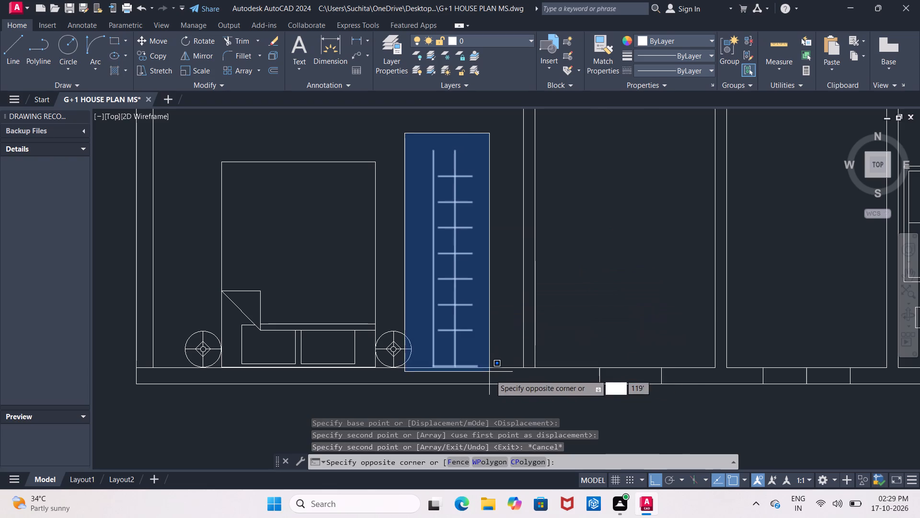
click(493, 379)
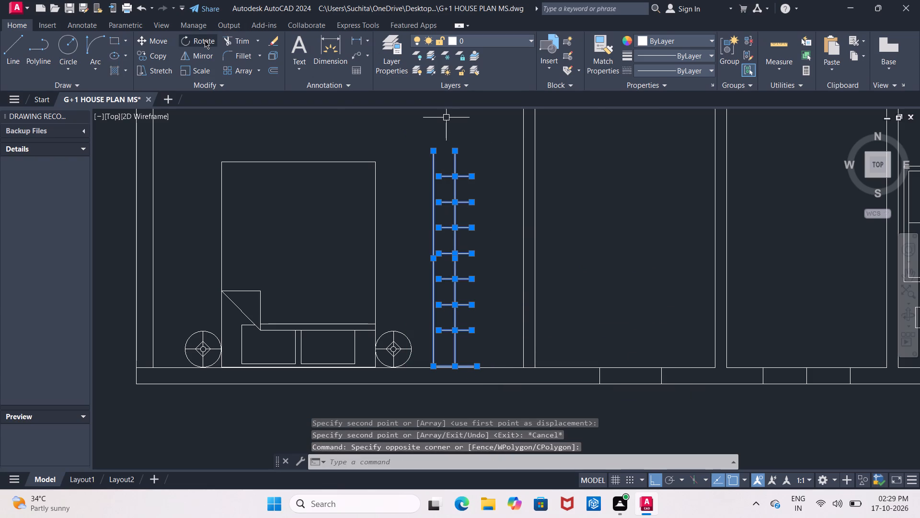
click(205, 40)
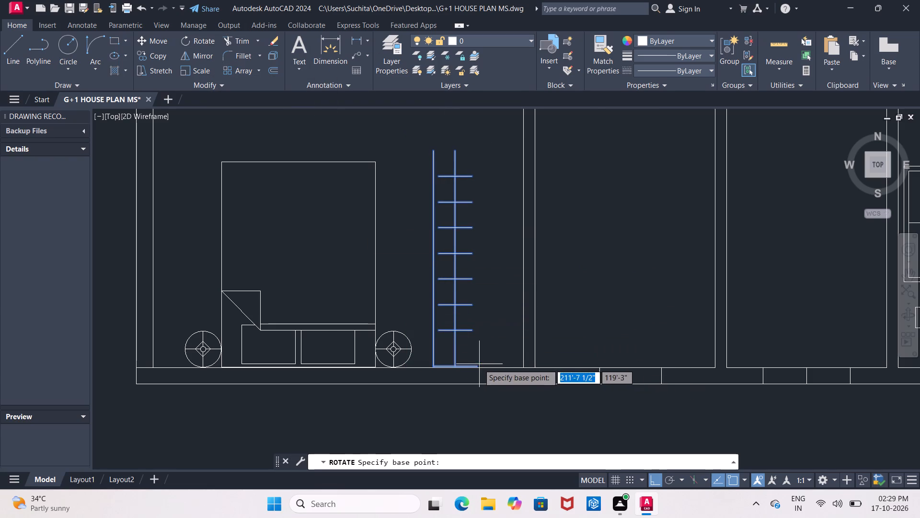
click(476, 364)
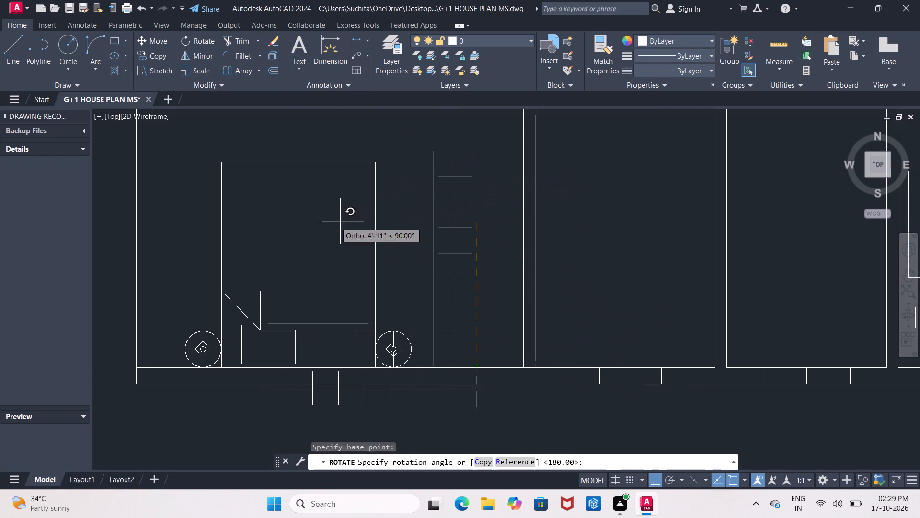
click(264, 246)
Move the rotated wardrobe by its southeast corner into the southwest room's inside corner, where the east and south walls meet.
middle_drag(502, 379, 507, 224)
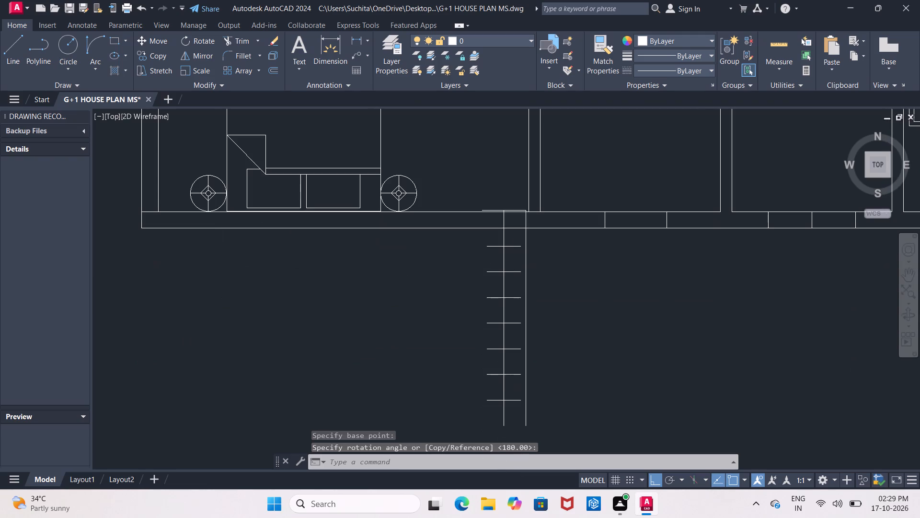
drag(471, 181, 477, 212)
click(550, 426)
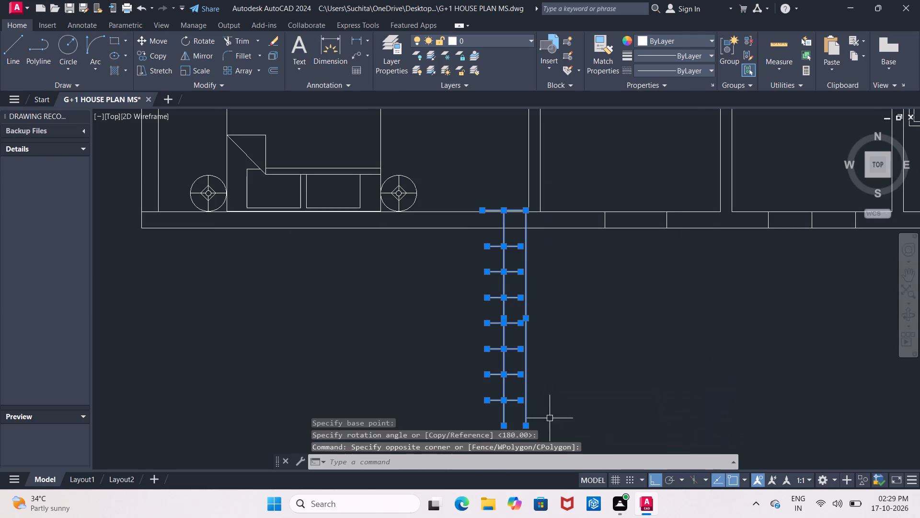
click(160, 46)
click(525, 426)
scroll(529, 200, up, 1)
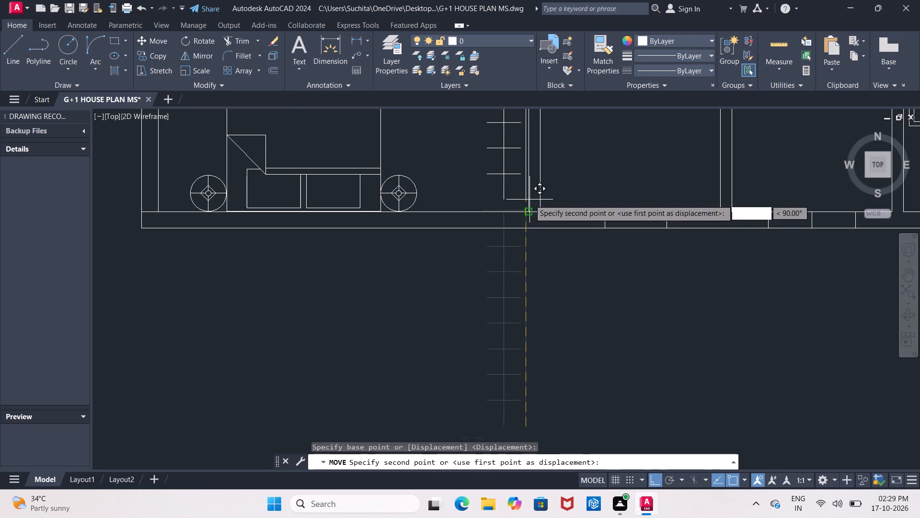
scroll(529, 200, up, 2)
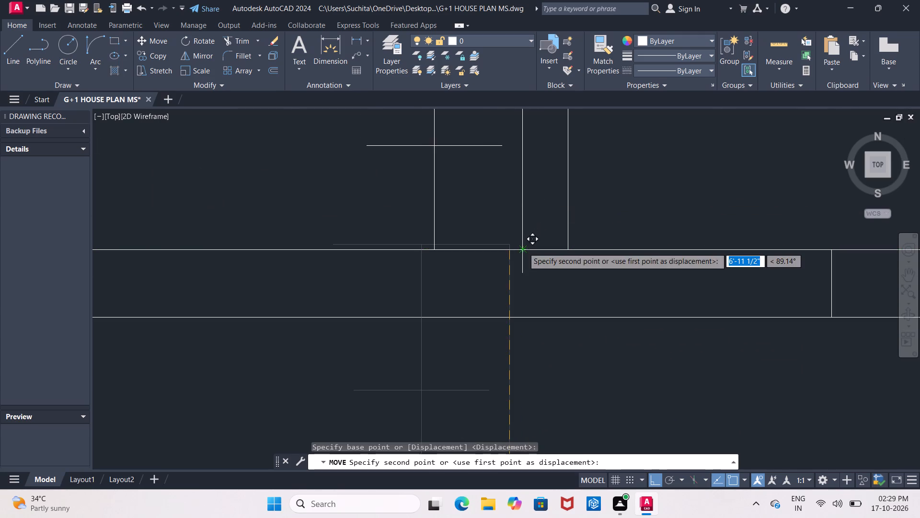
click(523, 247)
scroll(523, 247, down, 4)
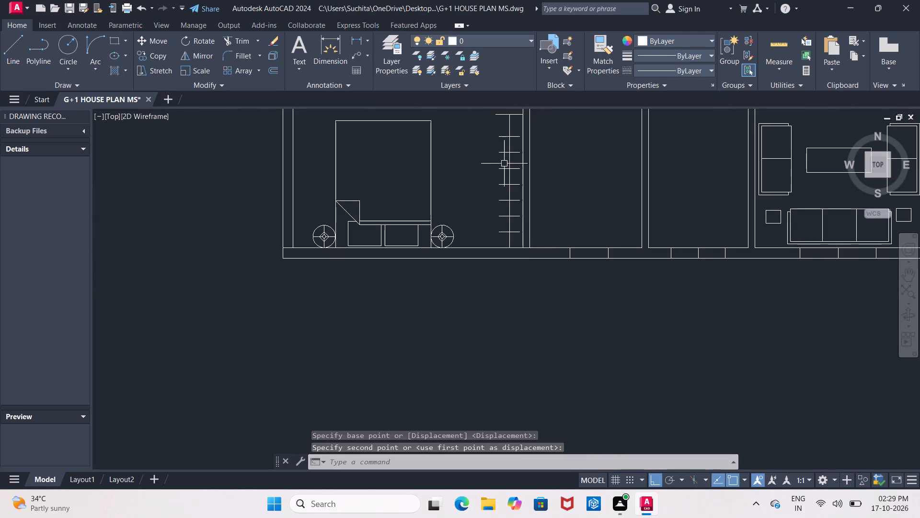
middle_drag(502, 161, 475, 209)
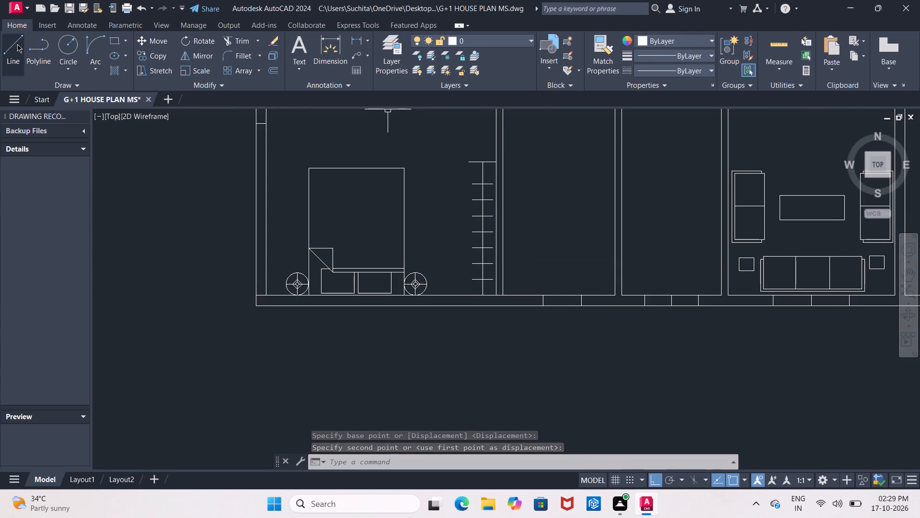
Draw a vertical line about 9'-1" long down the wardrobe's open west side, from its northwest corner past the south wall.
click(17, 44)
scroll(261, 195, down, 3)
scroll(316, 195, up, 2)
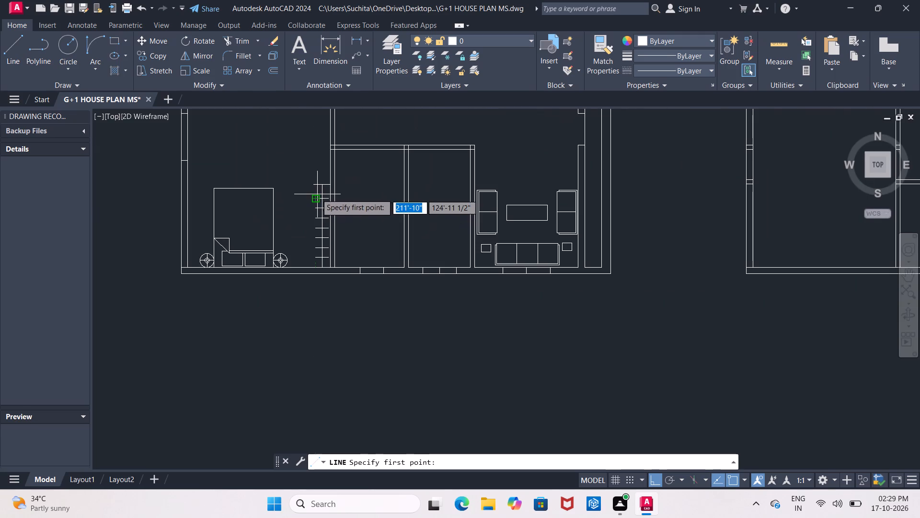
middle_drag(301, 165, 356, 212)
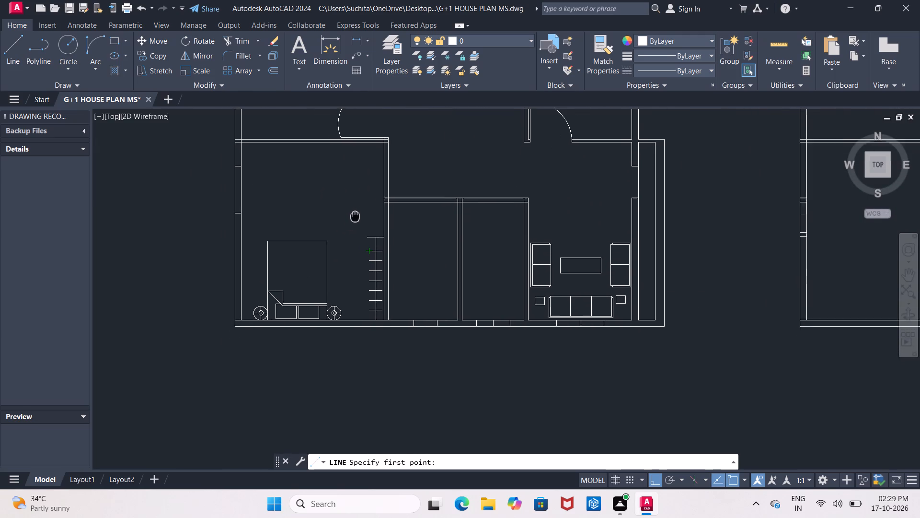
middle_drag(356, 212, 357, 204)
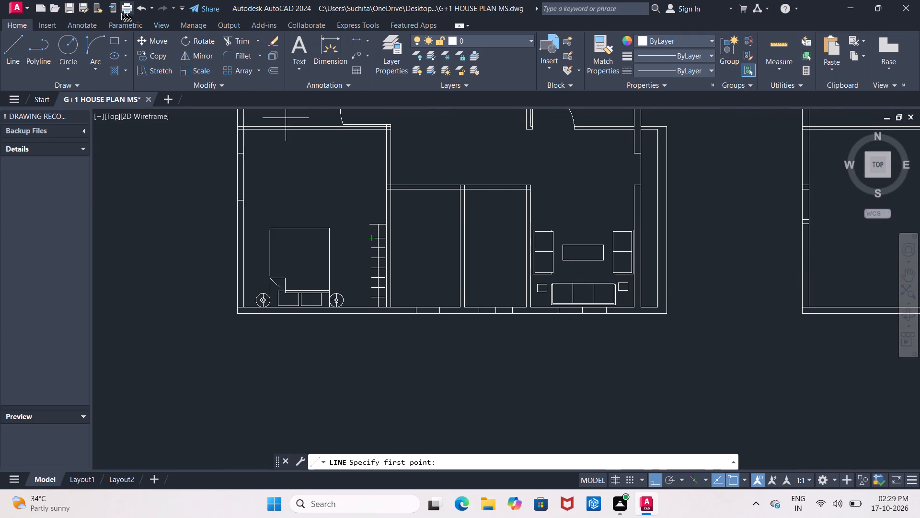
click(17, 43)
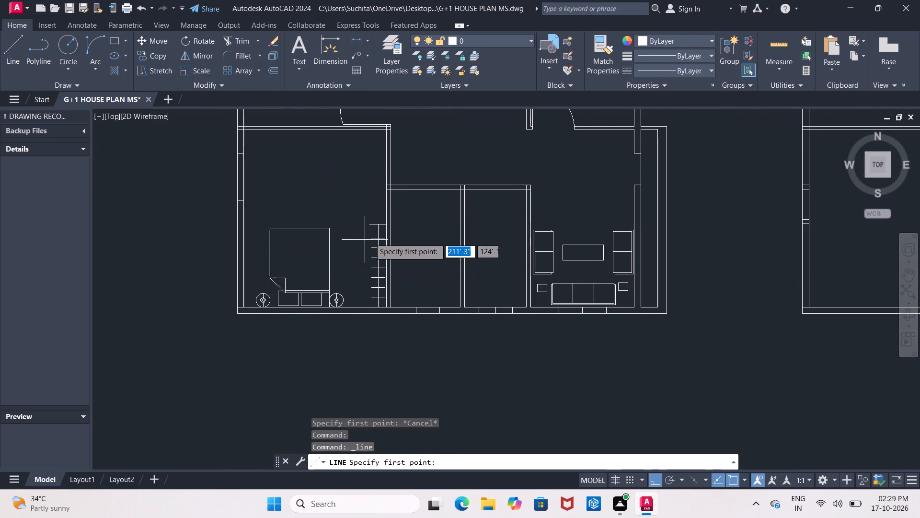
click(372, 228)
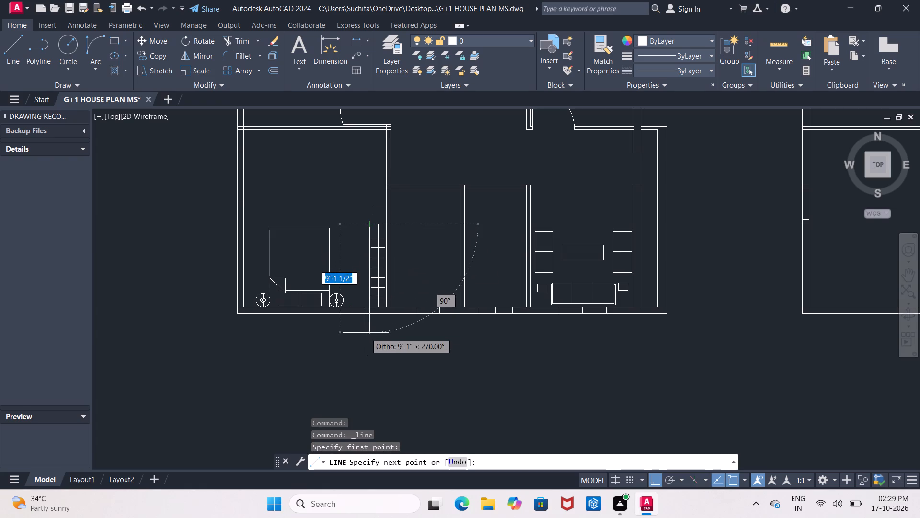
click(366, 333)
key(Escape)
Trim the wardrobe's west side line at the south wall and erase the leftover piece outside the building.
text(TR)
key(space)
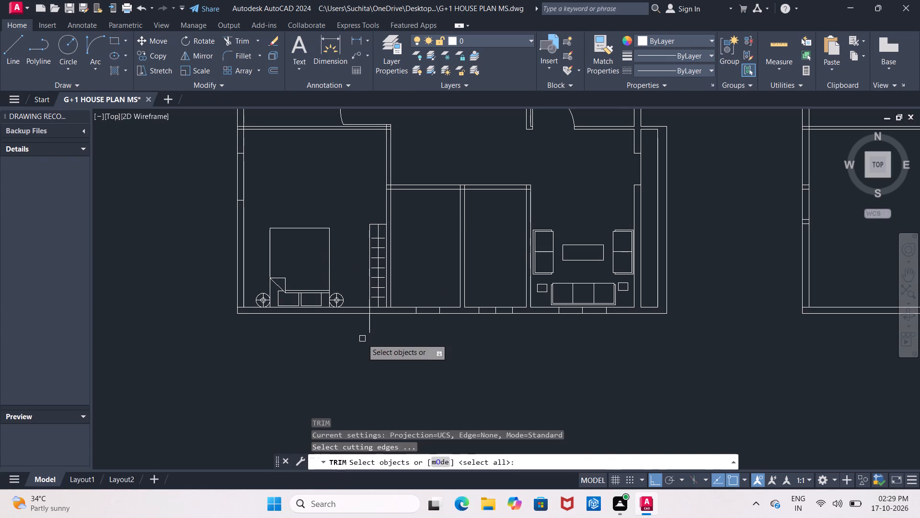
key(space)
scroll(378, 328, up, 2)
click(356, 284)
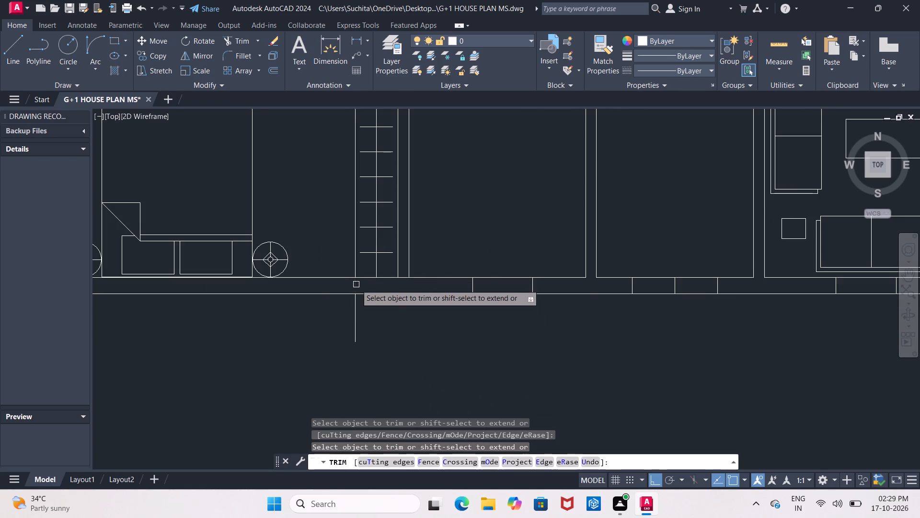
click(354, 323)
key(Escape)
click(354, 323)
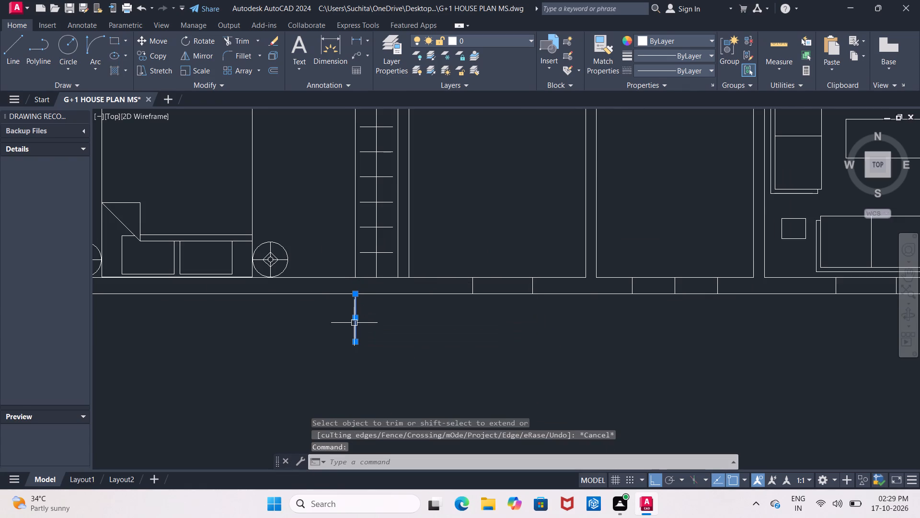
key(Delete)
Mirror the door north of the southwest bedroom about its horizontal leaf line into the bedroom, keeping the original.
scroll(354, 323, down, 1)
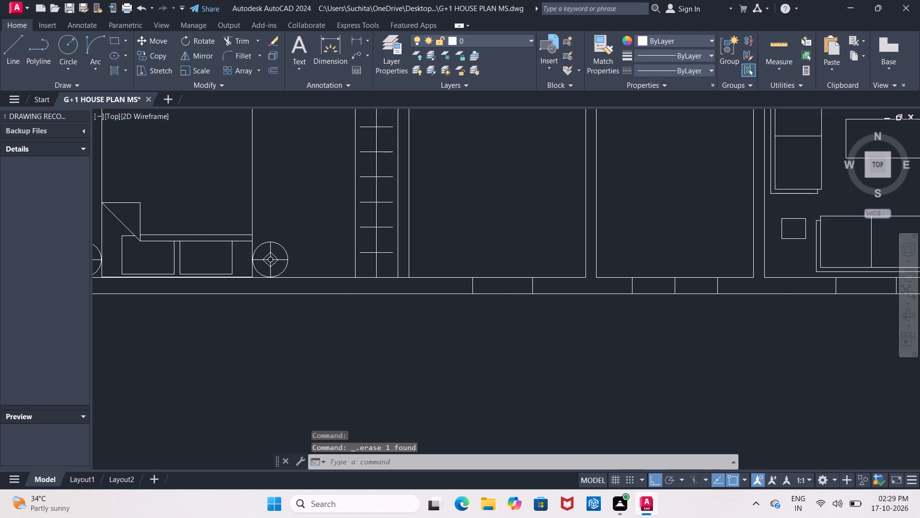
scroll(367, 313, down, 2)
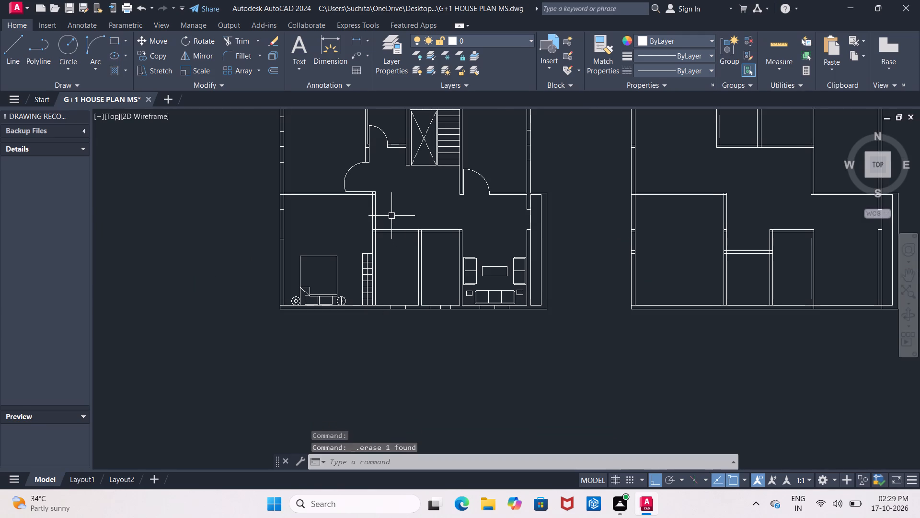
scroll(359, 197, up, 1)
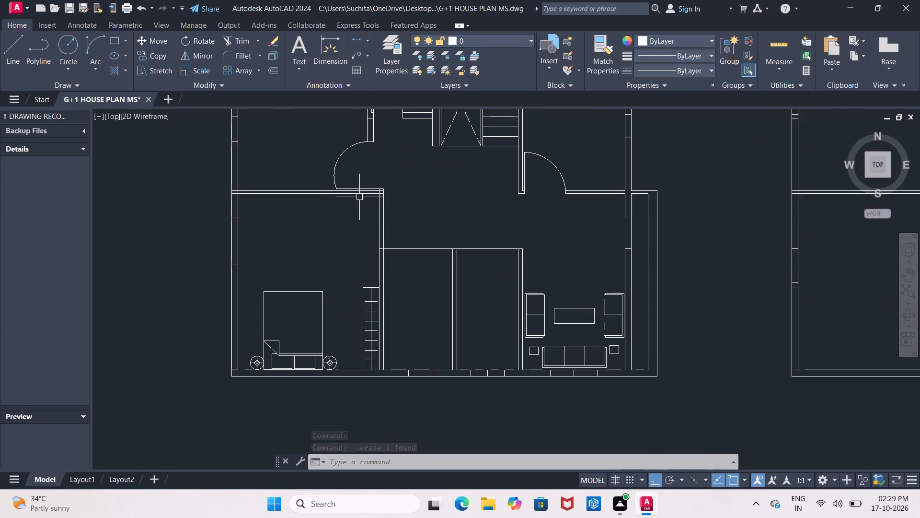
scroll(359, 197, up, 1)
middle_drag(359, 197, 365, 229)
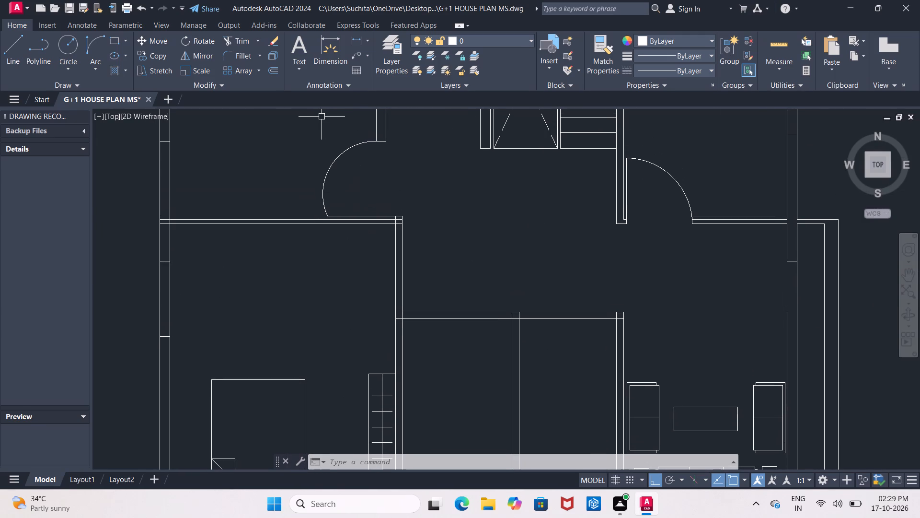
click(322, 129)
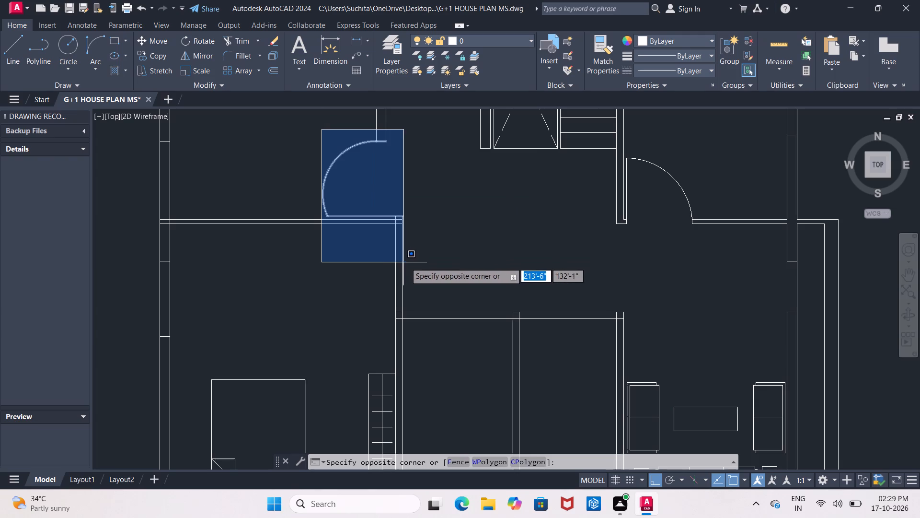
click(406, 262)
click(210, 58)
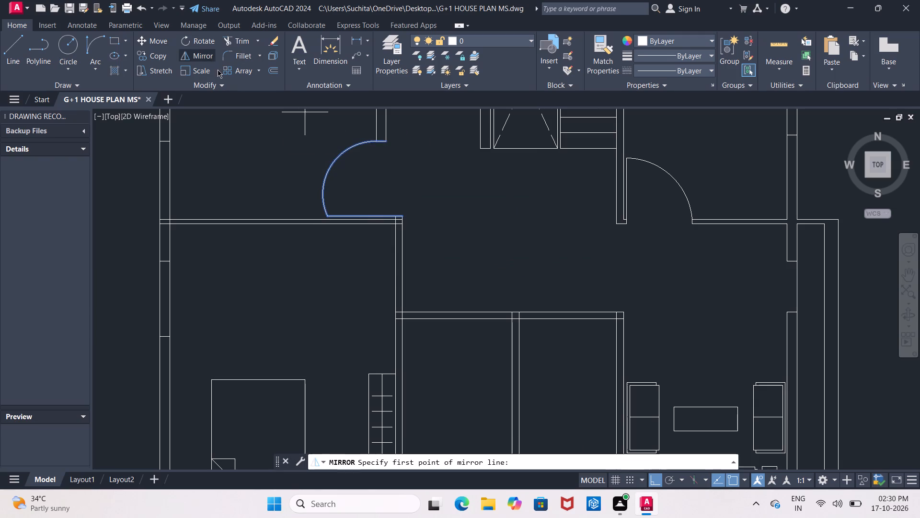
click(404, 217)
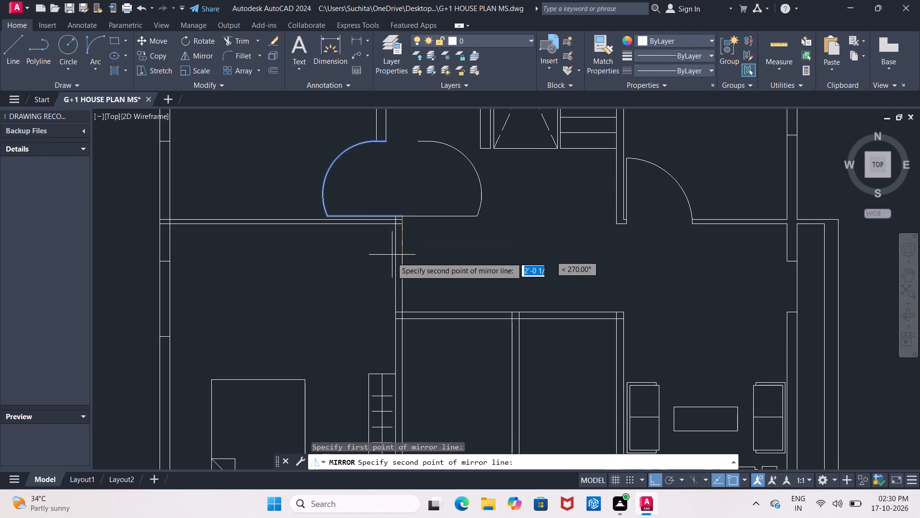
click(286, 276)
drag(304, 317, 286, 276)
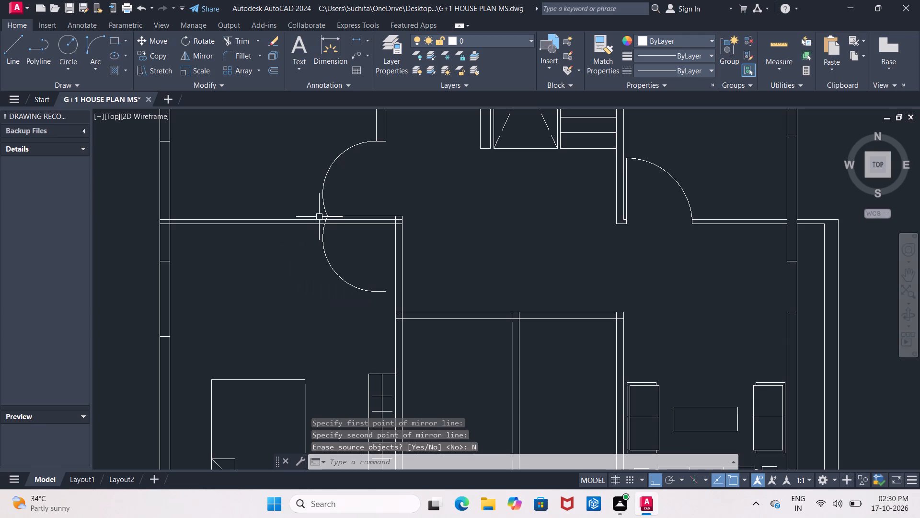
Move the mirrored door's leaf and swing arc a short distance straight south with Ortho, clear of the bedroom's north wall.
click(326, 254)
scroll(338, 237, up, 2)
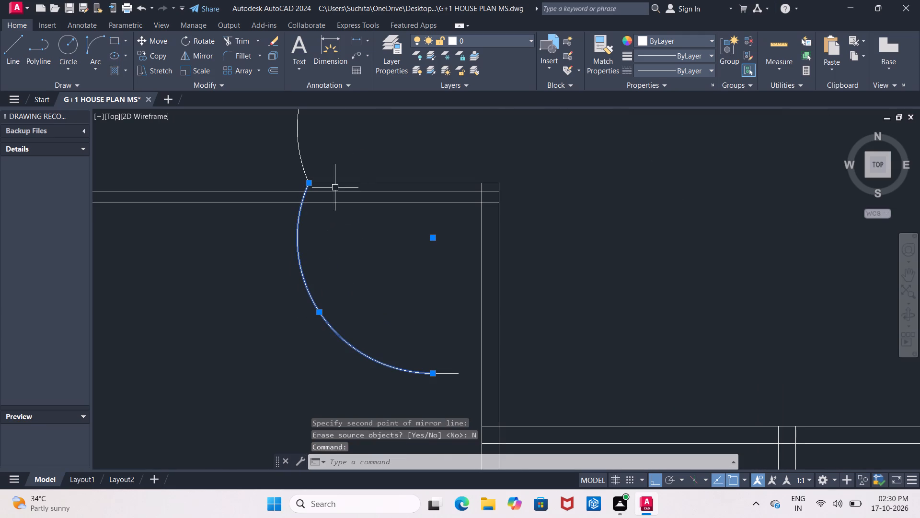
click(345, 182)
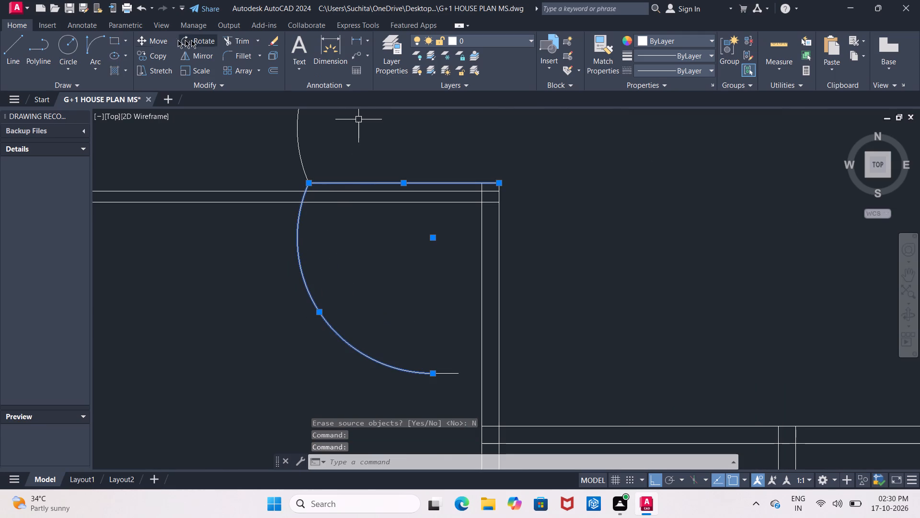
click(150, 38)
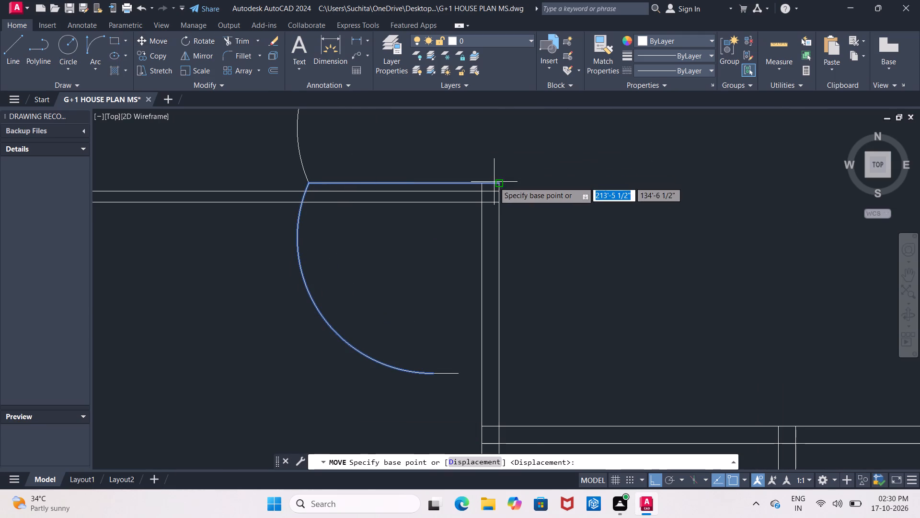
click(494, 182)
click(493, 235)
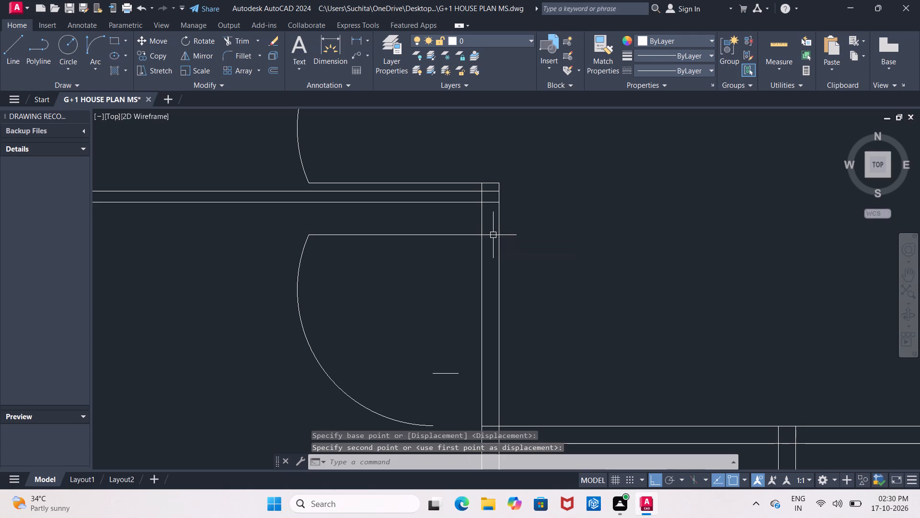
Move the mirrored door's leaf and swing arc about 0'-5 1/2" north with Ortho, closer to the bedroom's north wall.
click(452, 235)
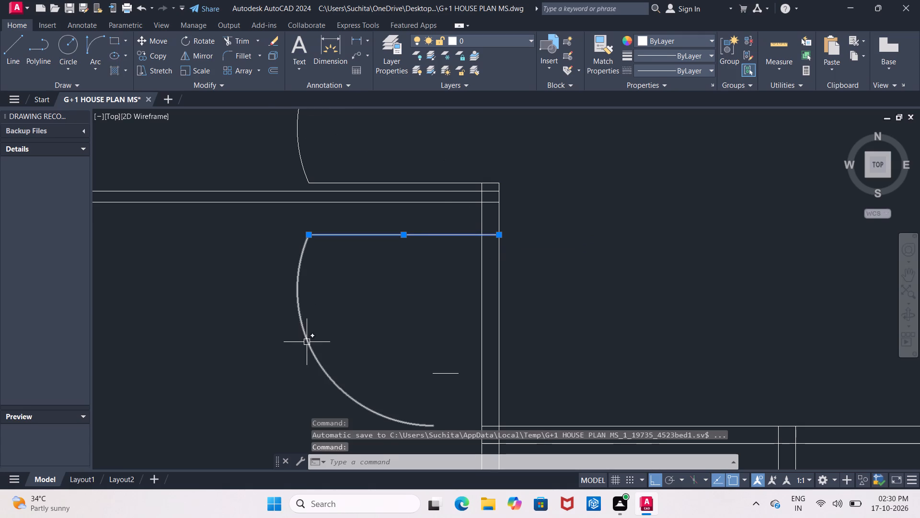
click(307, 342)
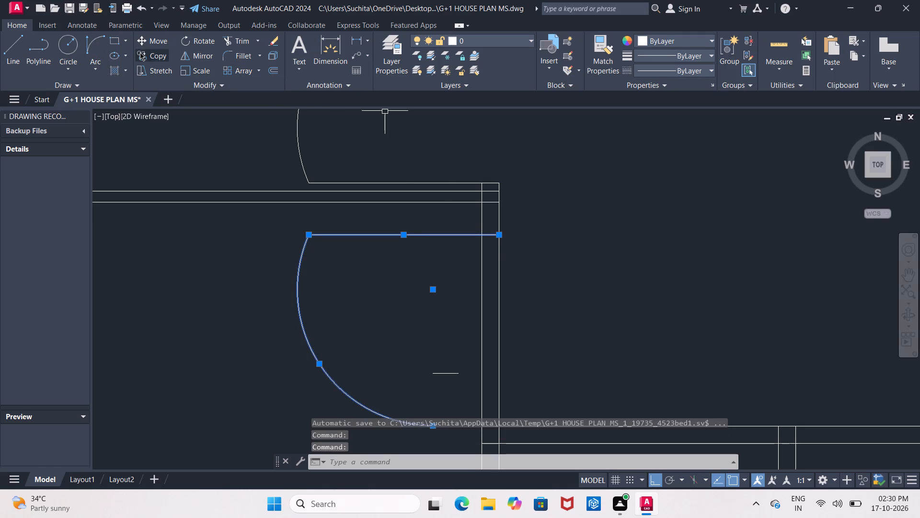
click(152, 46)
click(502, 236)
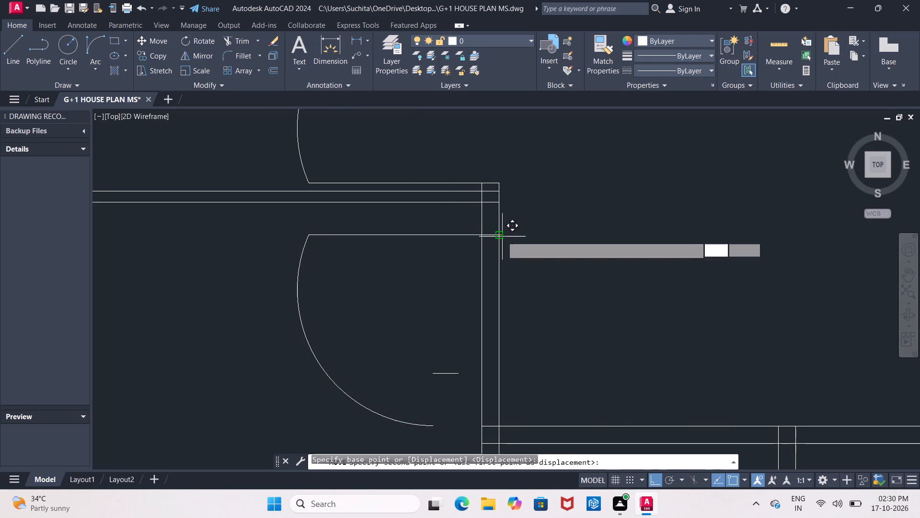
click(493, 214)
middle_drag(470, 267, 483, 193)
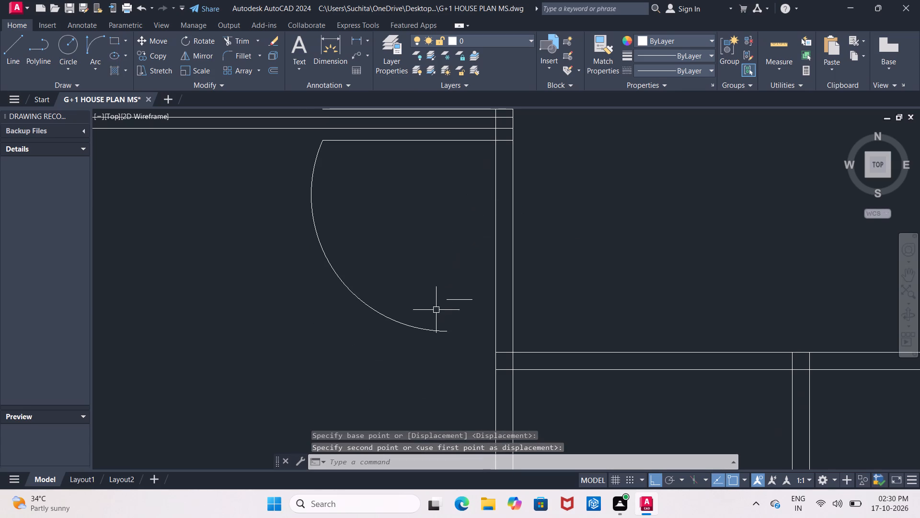
Erase the mirrored door's swing arc, leaf line and short stray line from the southwest bedroom.
click(427, 327)
click(449, 330)
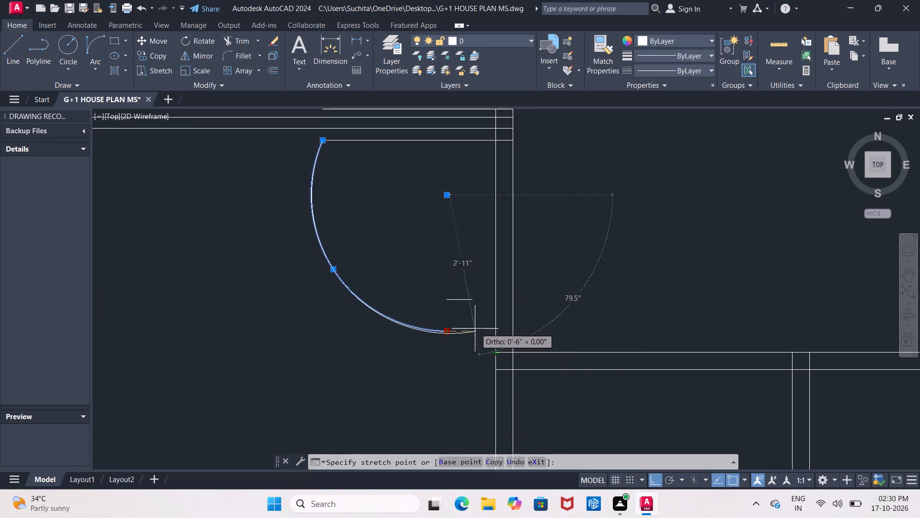
key(Escape)
scroll(472, 312, down, 2)
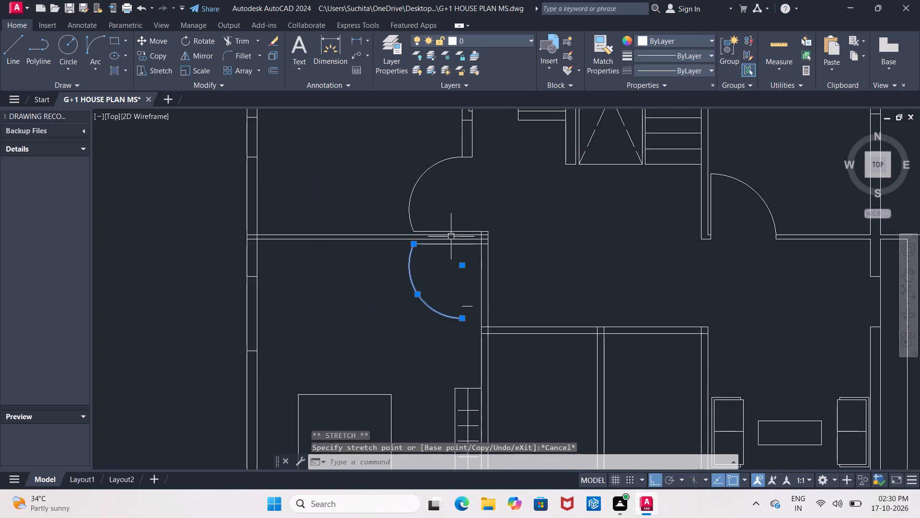
click(451, 244)
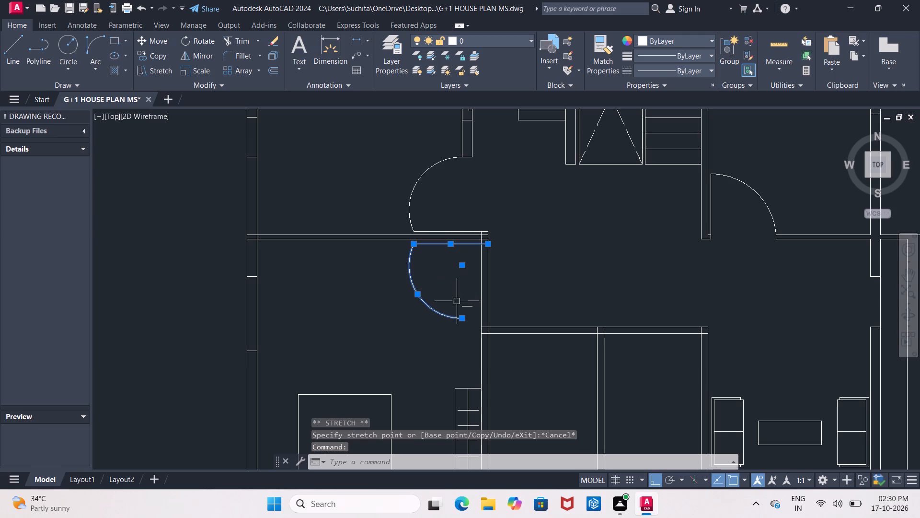
key(Delete)
click(468, 305)
key(Delete)
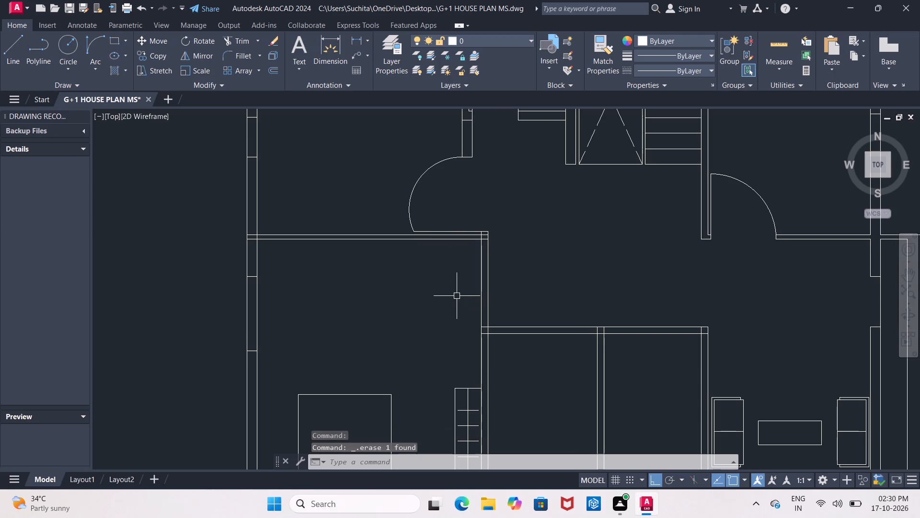
Offset the southwest bedroom's north wall inner line 2" south into the room for the door leaf.
key(o)
key(Return)
text(2")
key(Return)
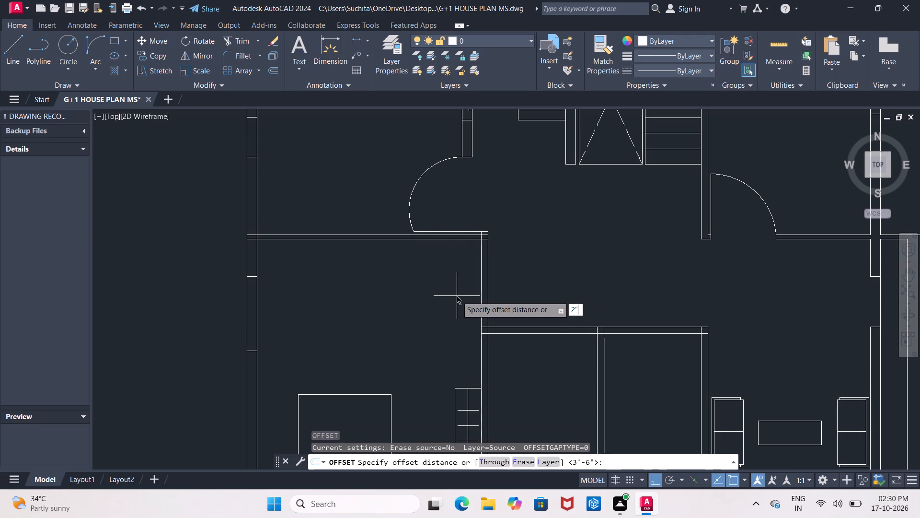
click(466, 238)
click(464, 259)
key(Return)
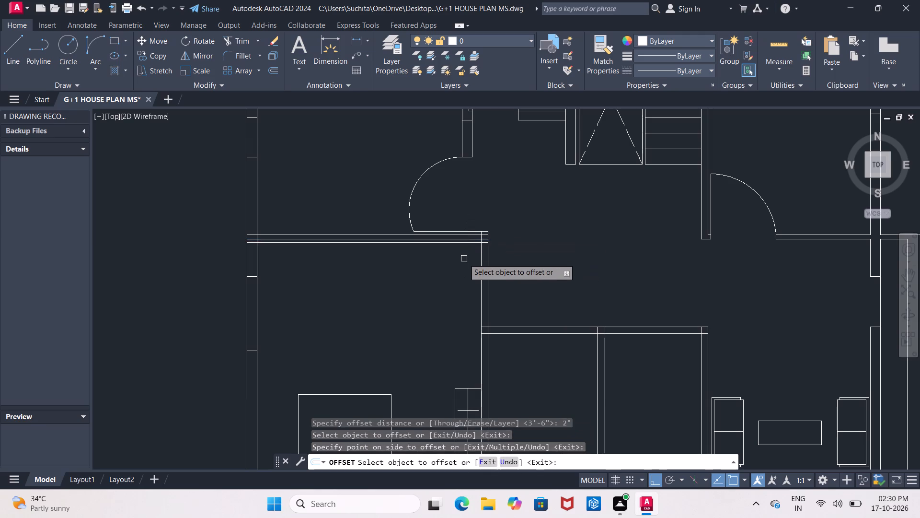
Offset the bedroom's east wall outer line 4' west and the new leaf line 4' south to mark out the door.
key(Return)
text(3')
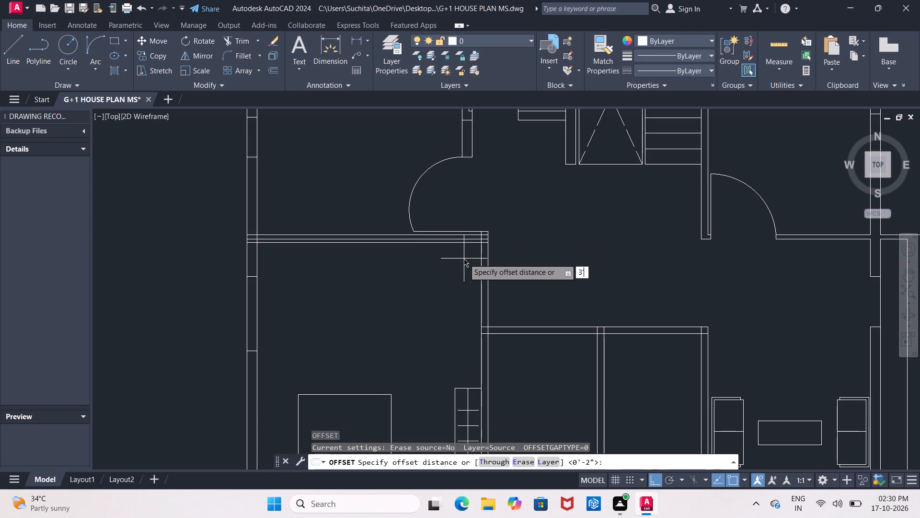
key(BackSpace)
key(BackSpace)
text(4')
key(Return)
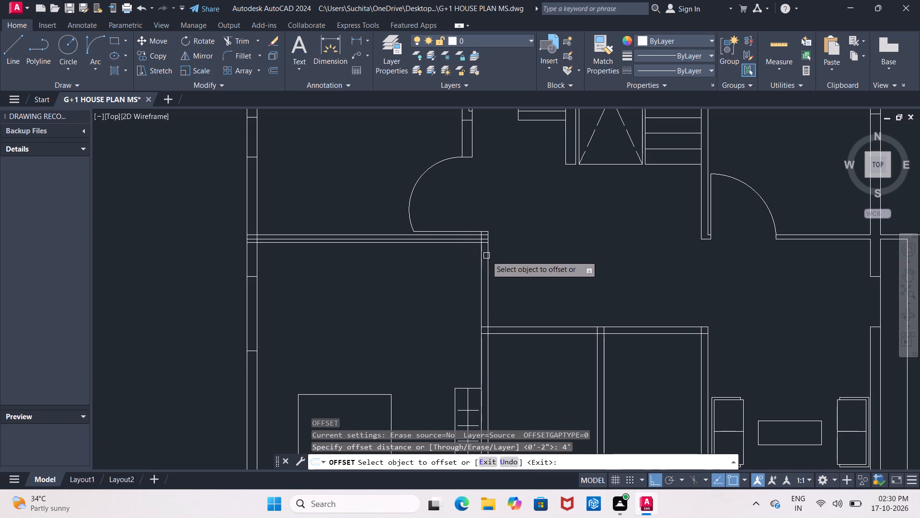
click(488, 273)
click(441, 287)
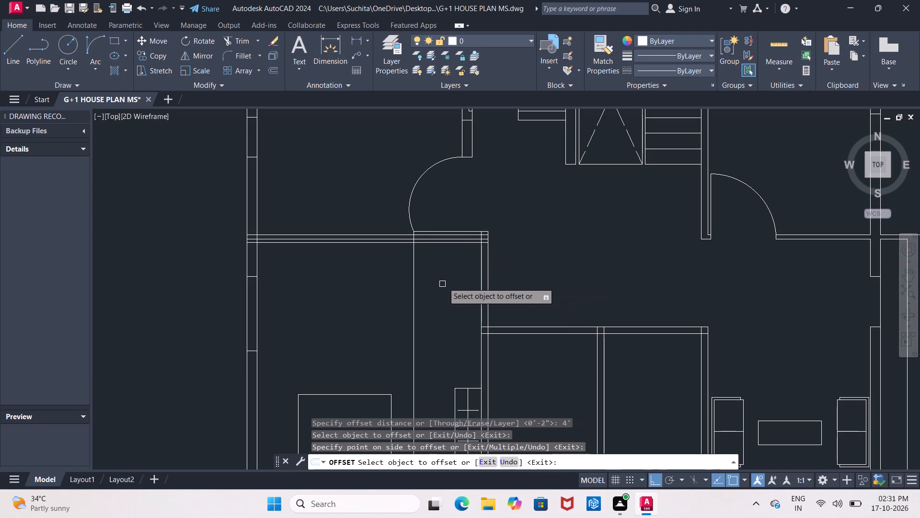
click(445, 244)
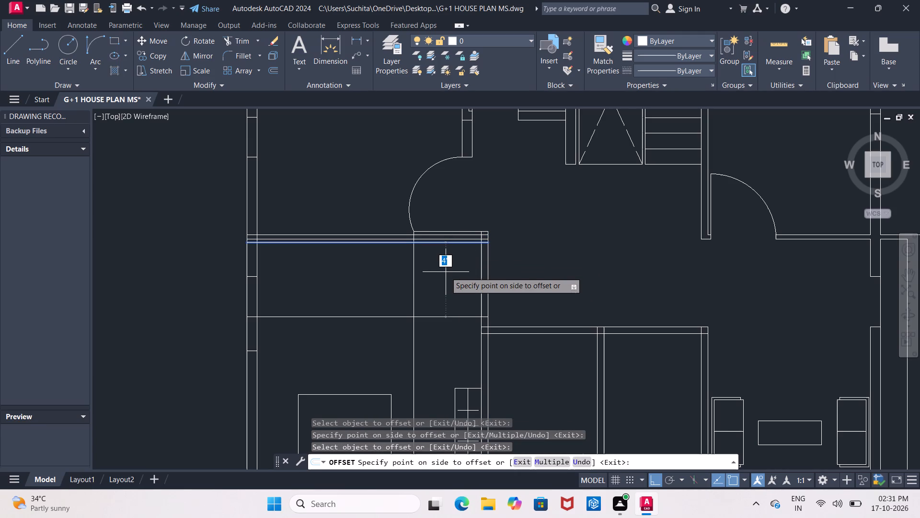
click(447, 272)
key(Escape)
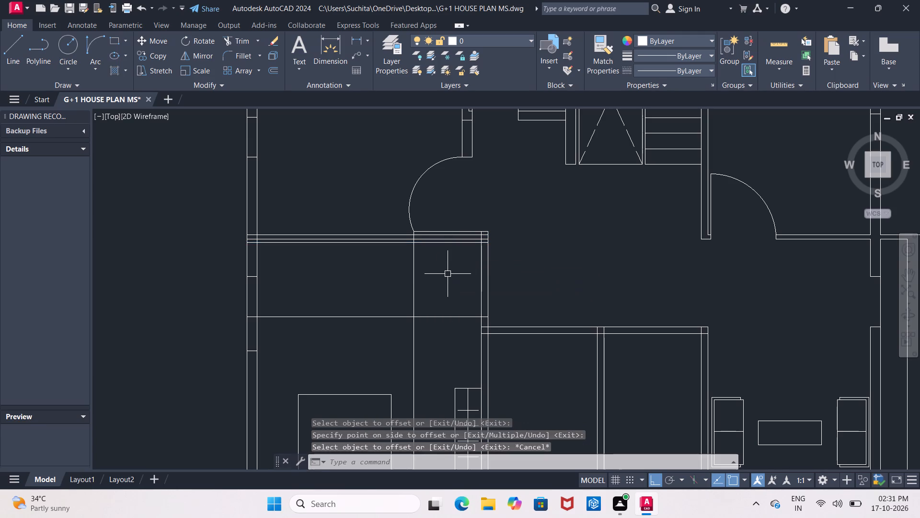
Trim both east wall lines across the door opening, the vertical guide inside it, and the leaf line west of that guide.
text(TR)
key(space)
key(space)
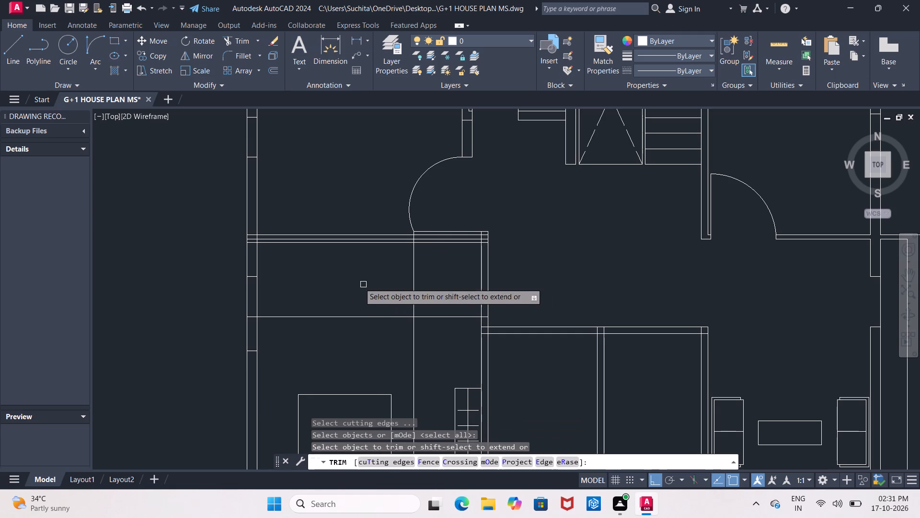
drag(356, 281, 460, 293)
click(468, 293)
drag(486, 291, 496, 288)
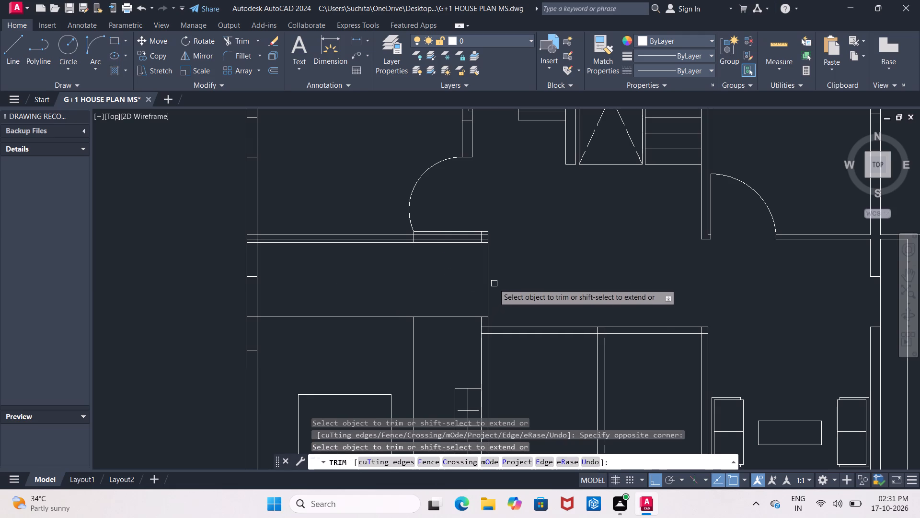
click(490, 280)
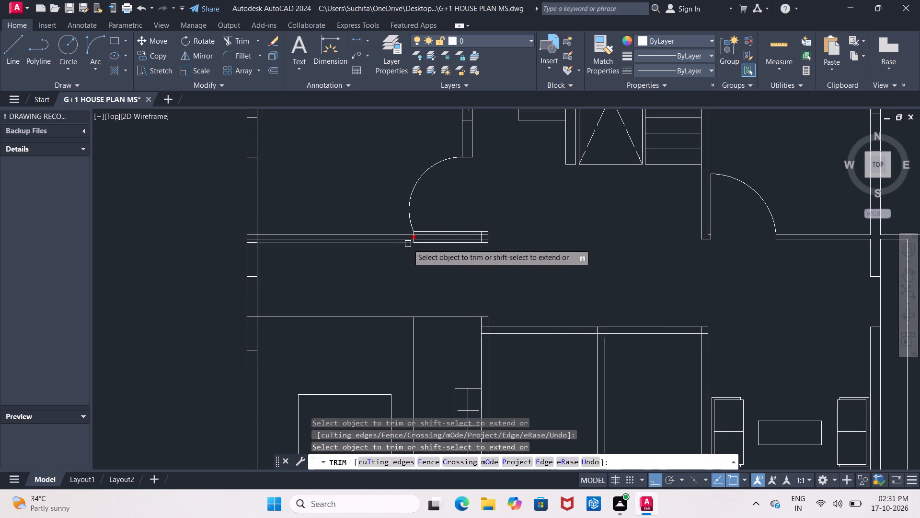
click(408, 244)
Trim and erase the short vertical guide pieces crossing the north wall at the door leaf's west end.
scroll(408, 245, up, 4)
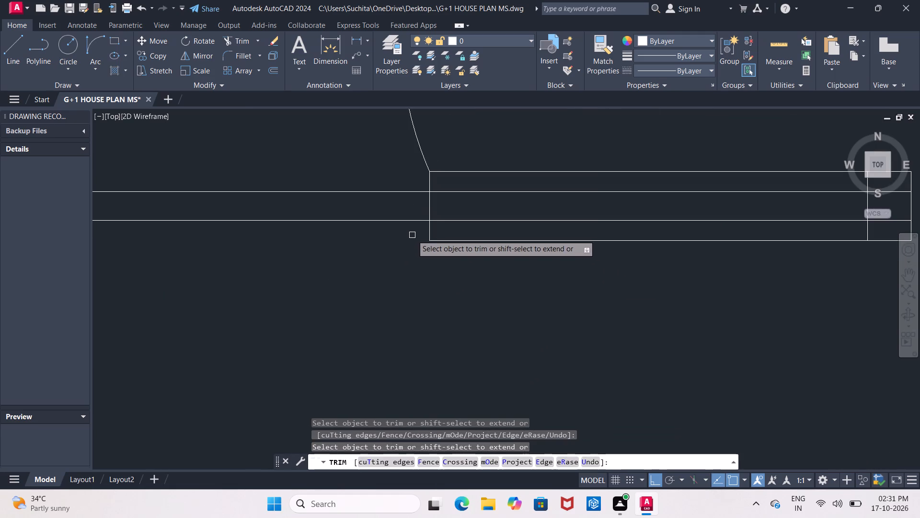
scroll(418, 231, up, 1)
click(437, 225)
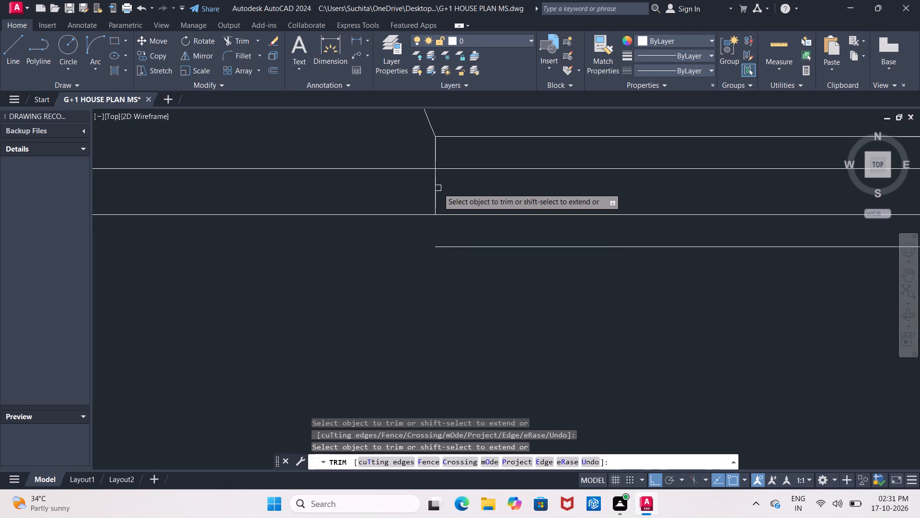
click(435, 188)
click(436, 154)
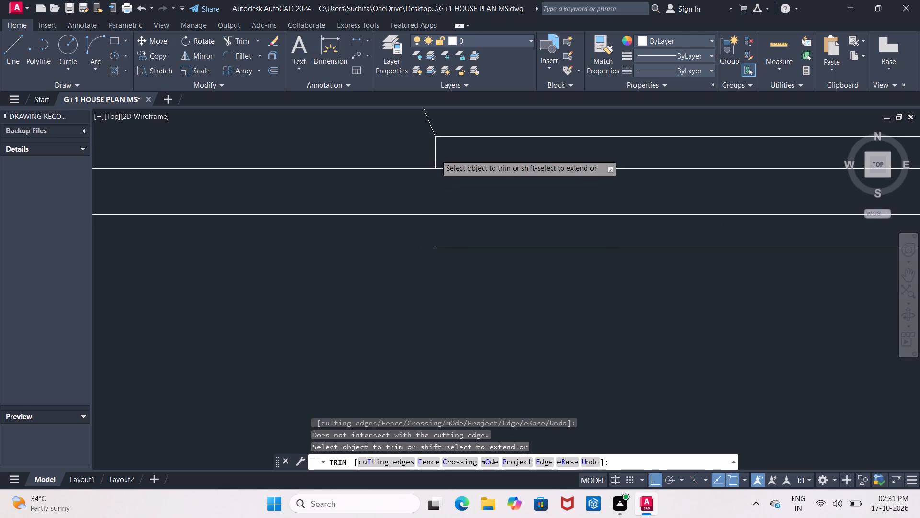
key(Escape)
click(436, 154)
key(Delete)
Erase the horizontal guide line south of the door opening and the remaining vertical guide line in the bedroom.
scroll(437, 162, down, 2)
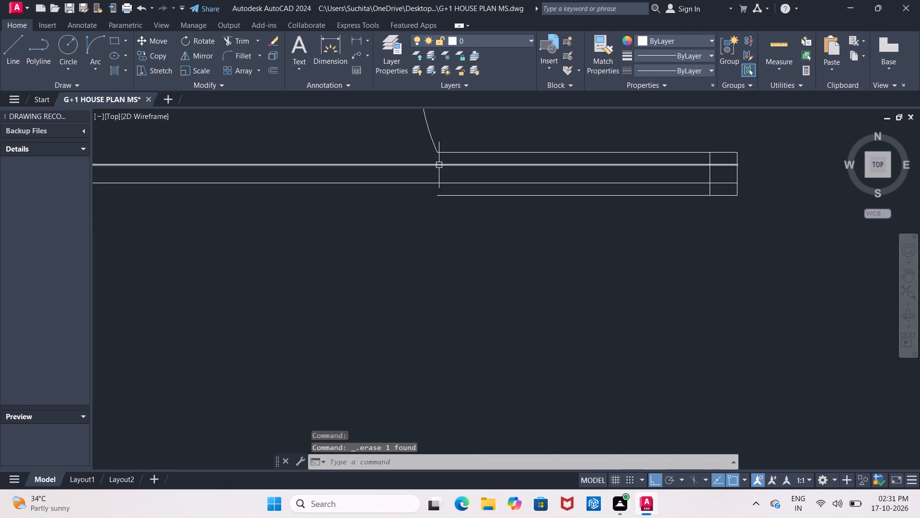
scroll(439, 165, down, 3)
click(395, 242)
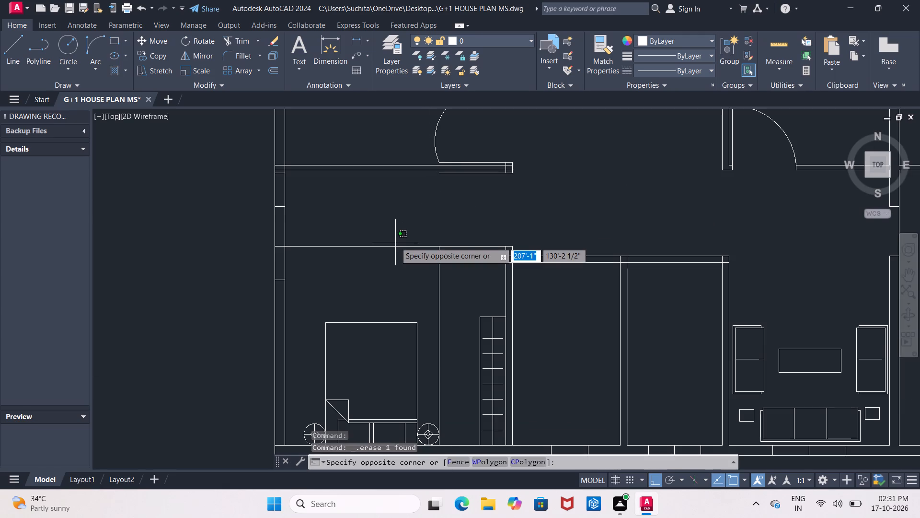
click(395, 243)
click(396, 245)
click(398, 243)
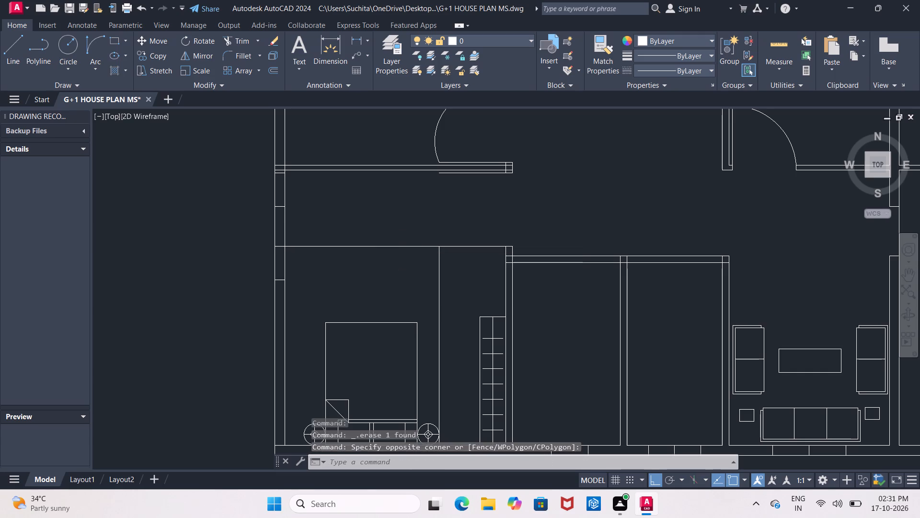
click(400, 249)
click(400, 247)
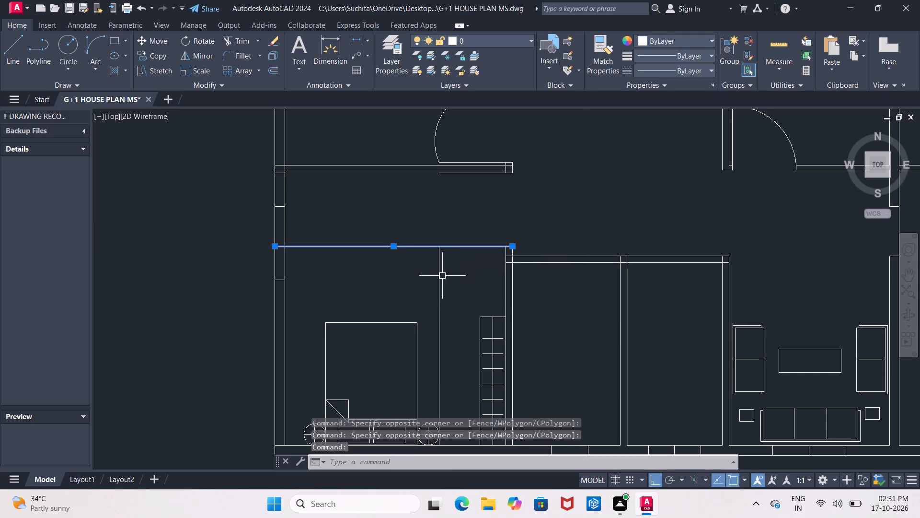
click(437, 279)
key(Delete)
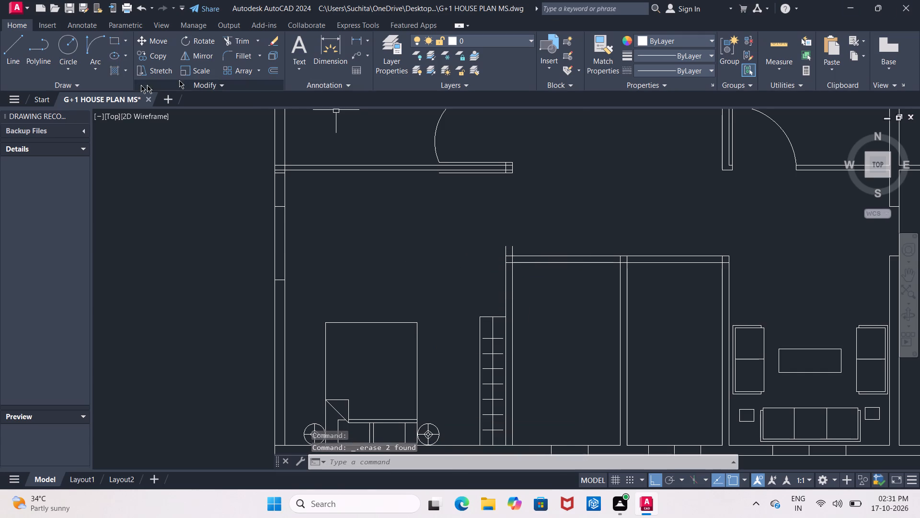
Draw a line closing the open north end of the bedroom's east wall at the door opening.
click(10, 47)
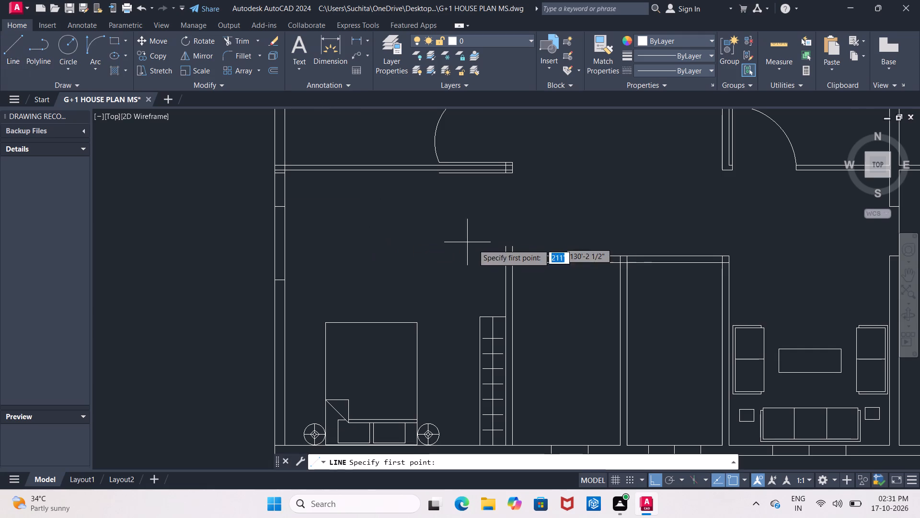
scroll(506, 247, up, 4)
click(497, 244)
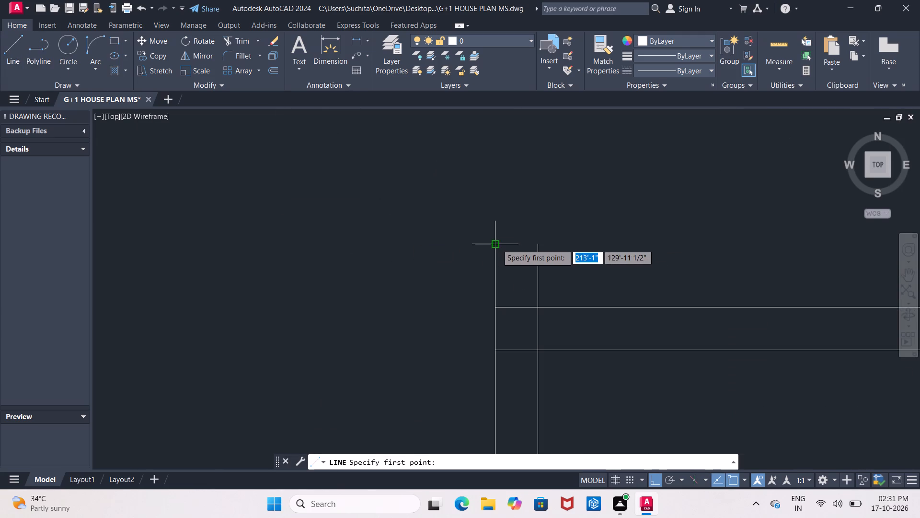
click(540, 246)
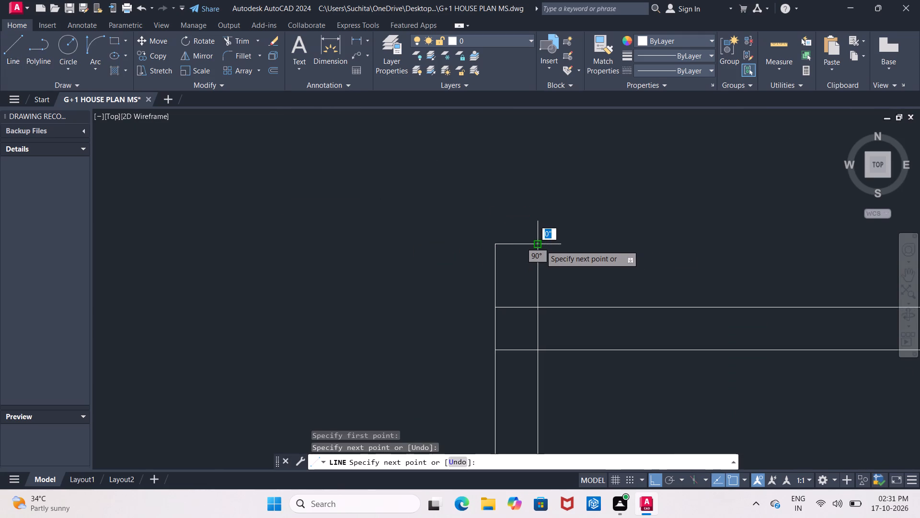
key(Escape)
Draw the door swing as a start-end-direction arc from the leaf's west end to the east wall's northwest corner.
scroll(556, 249, down, 4)
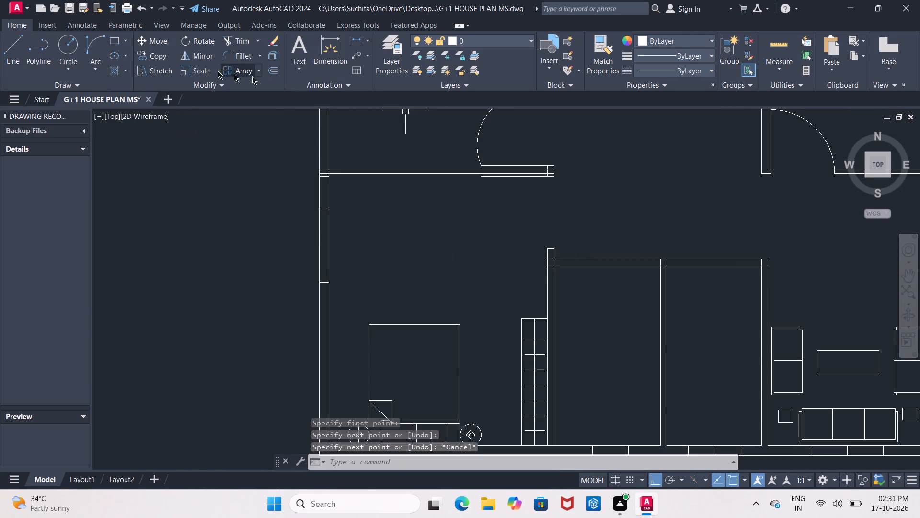
drag(89, 47, 95, 52)
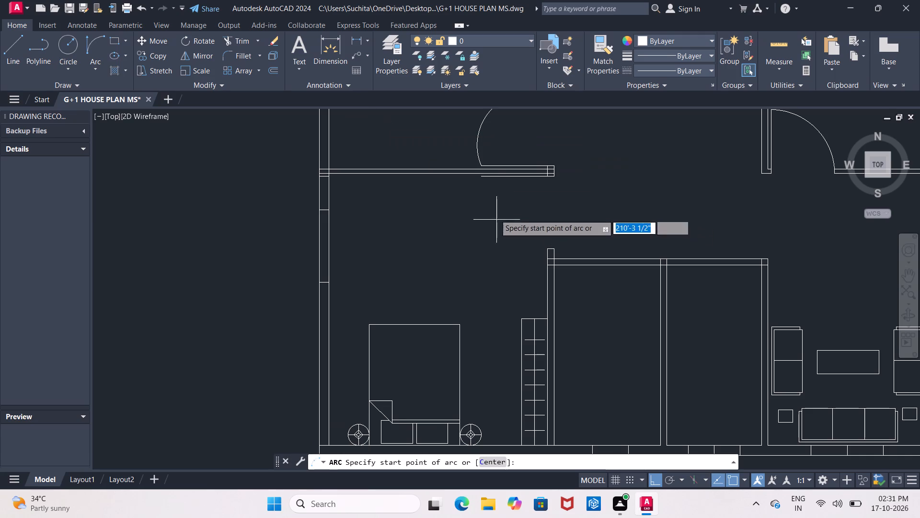
drag(481, 181, 487, 184)
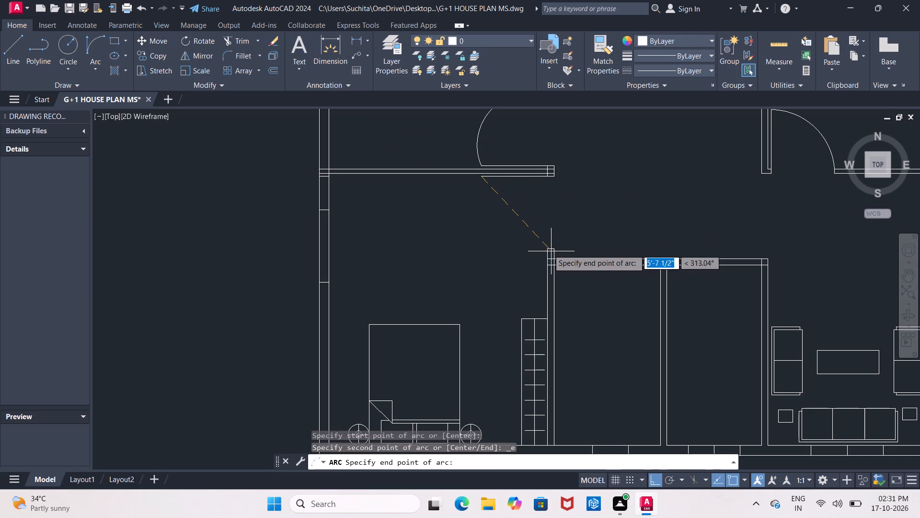
click(548, 249)
click(522, 251)
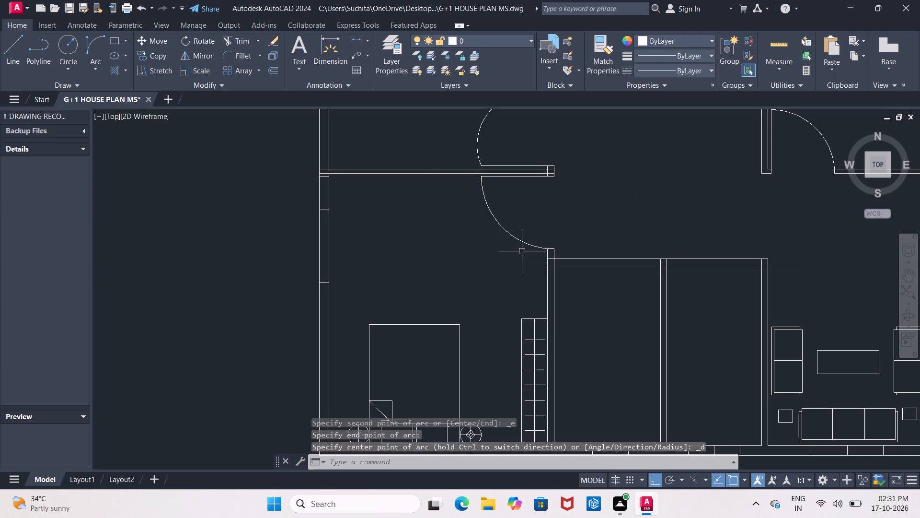
Trim the overlapping wall lines where the narrow middle room's north wall meets the southwest bedroom's east wall.
middle_drag(546, 313, 509, 287)
scroll(517, 235, up, 2)
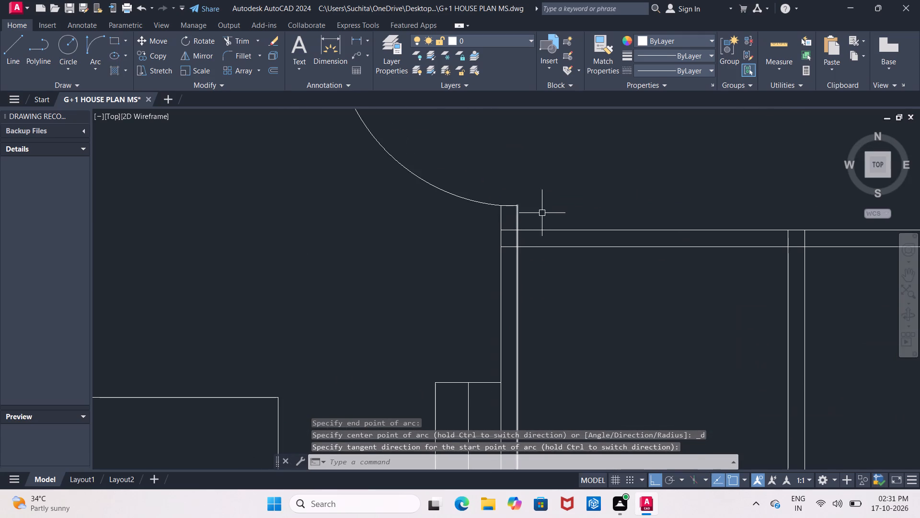
text(TR)
key(space)
key(space)
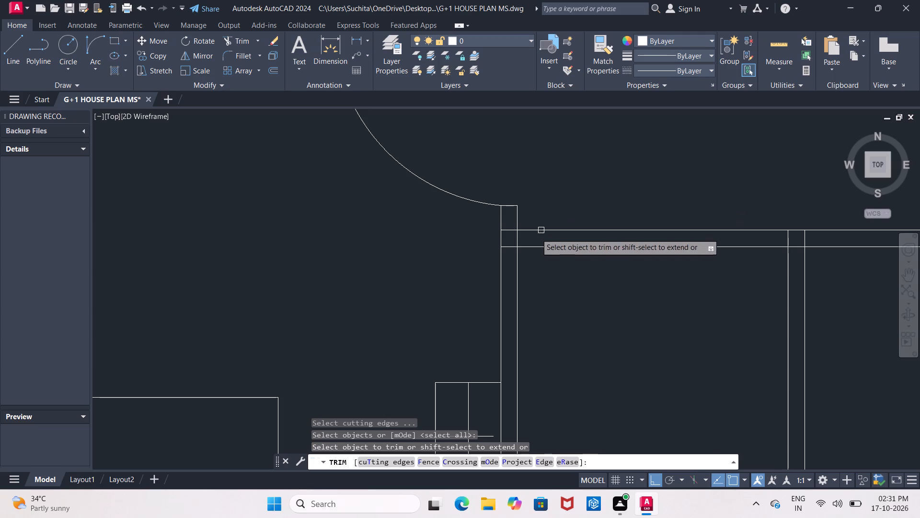
scroll(513, 259, up, 1)
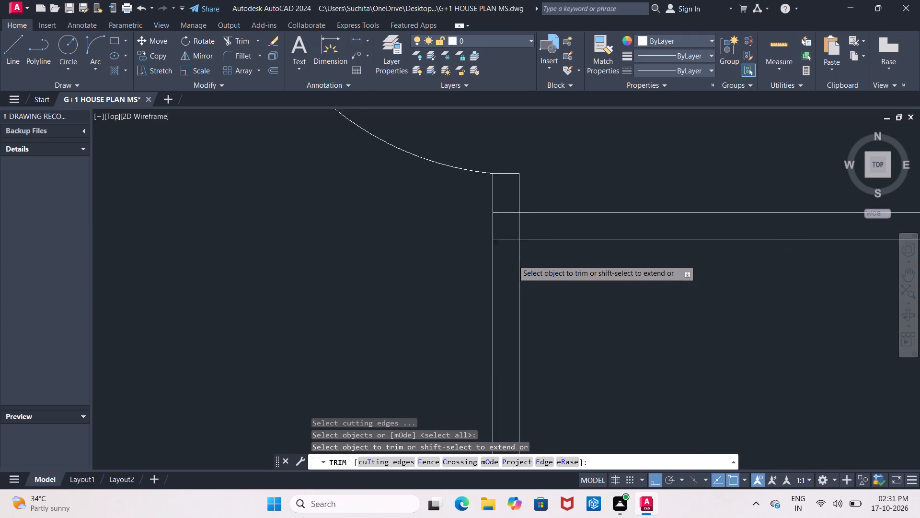
scroll(513, 259, up, 1)
click(510, 188)
click(514, 227)
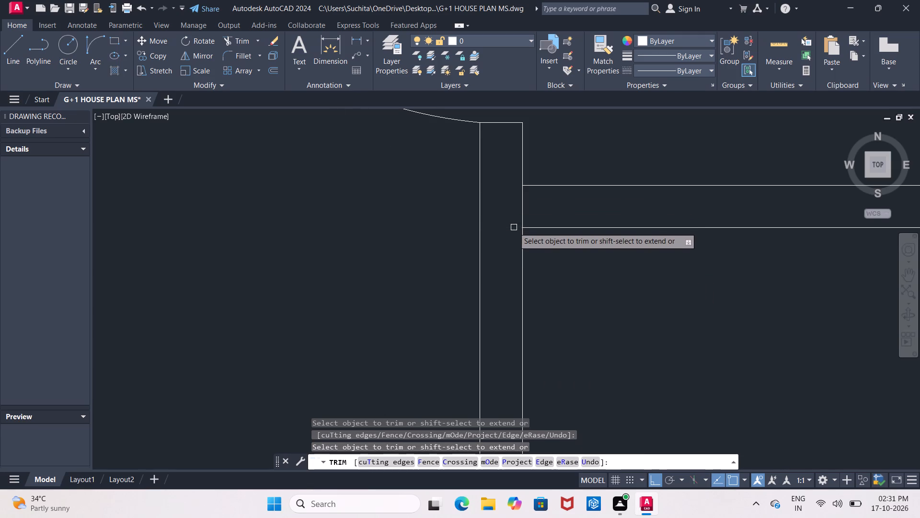
click(521, 214)
scroll(521, 214, down, 4)
scroll(658, 220, up, 2)
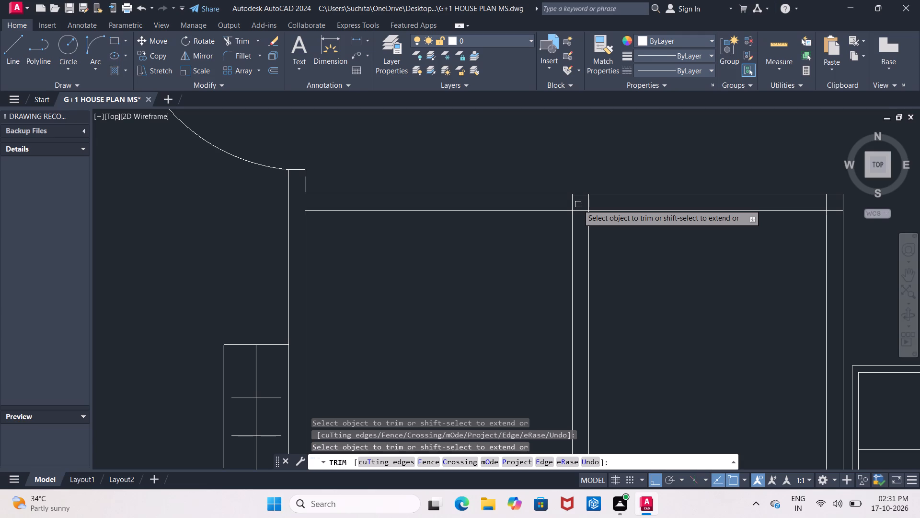
scroll(577, 205, down, 1)
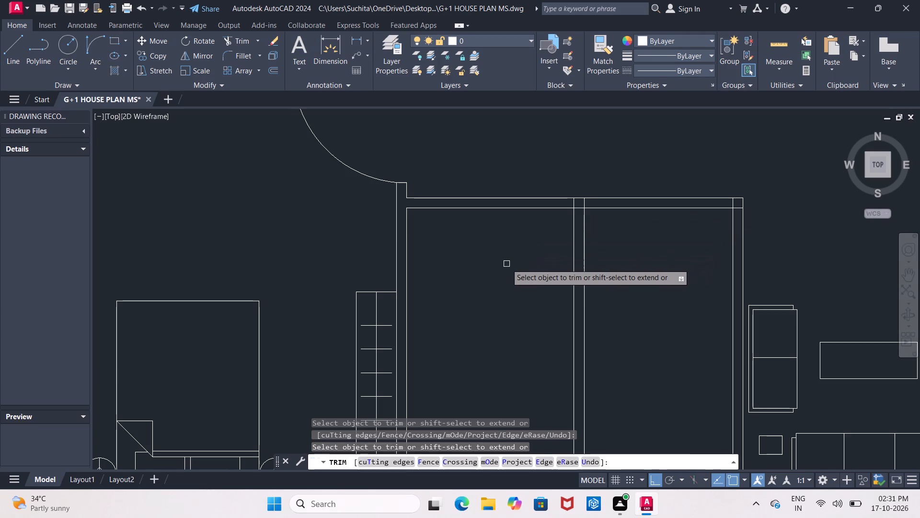
key(Escape)
Offset the west face of the partition east of the narrow room 2" to the west.
key(o)
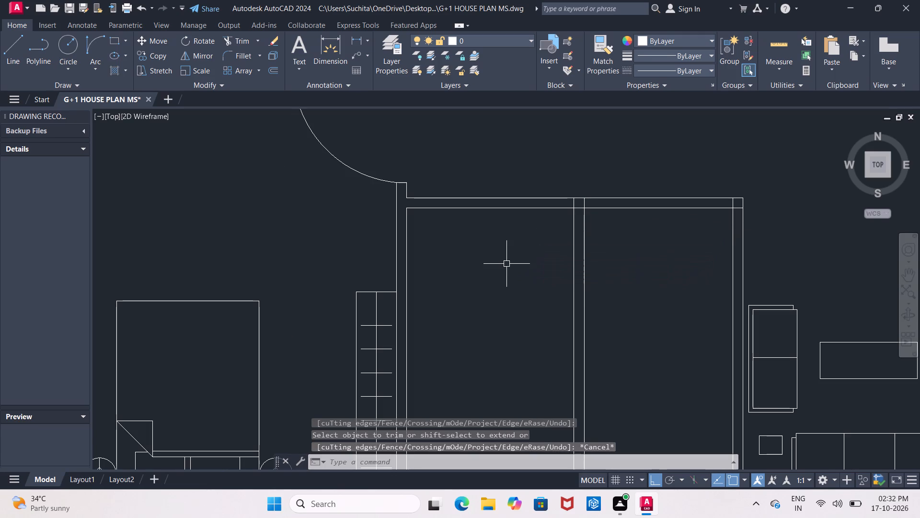
key(Return)
text(2")
key(Return)
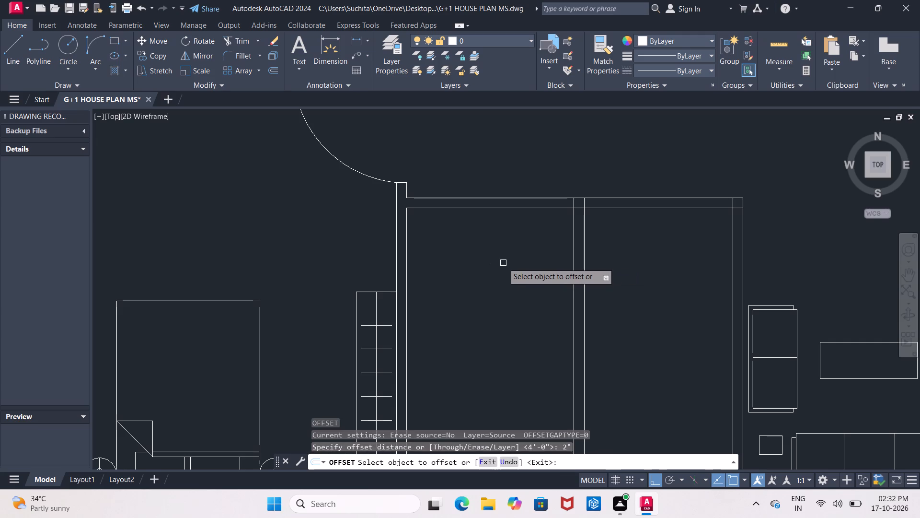
click(573, 257)
click(528, 254)
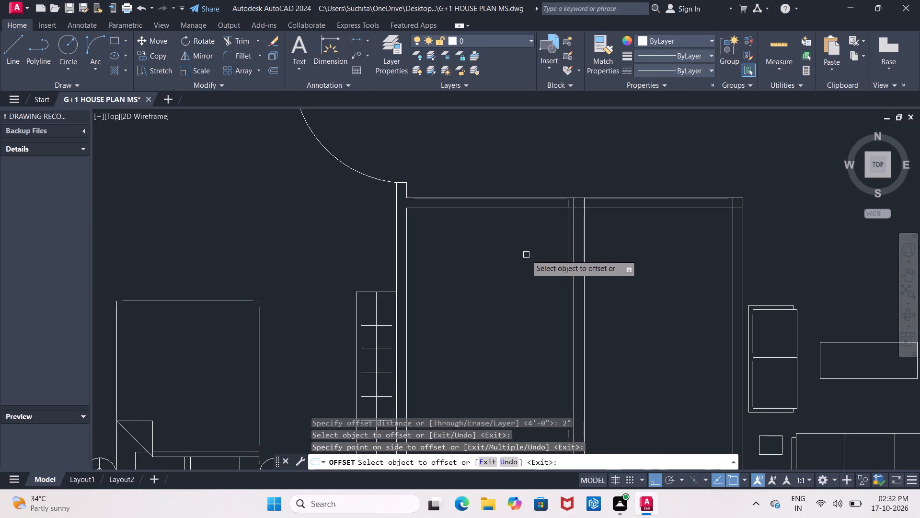
key(Return)
Offset the partition's east face 3' to the west and the north wall's outer line 3' to the south as door guides.
key(Return)
text(3')
key(Return)
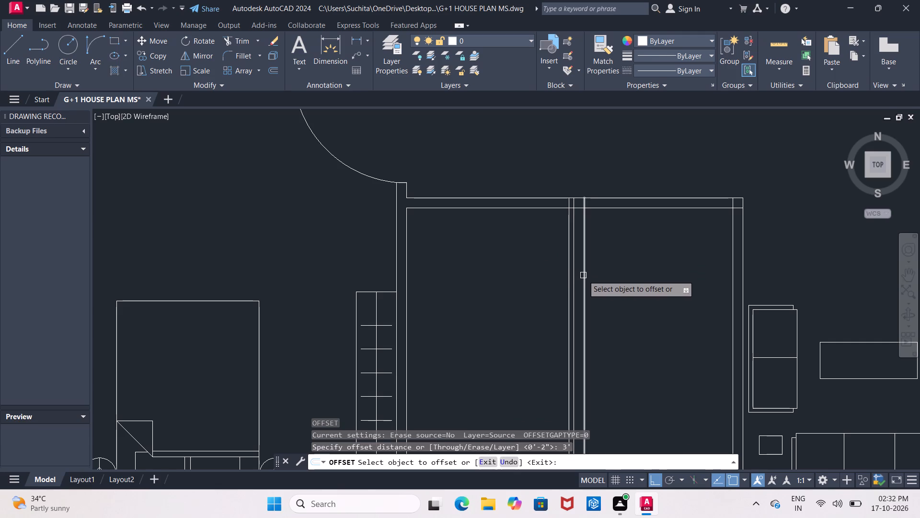
click(583, 275)
click(503, 271)
click(527, 200)
click(526, 263)
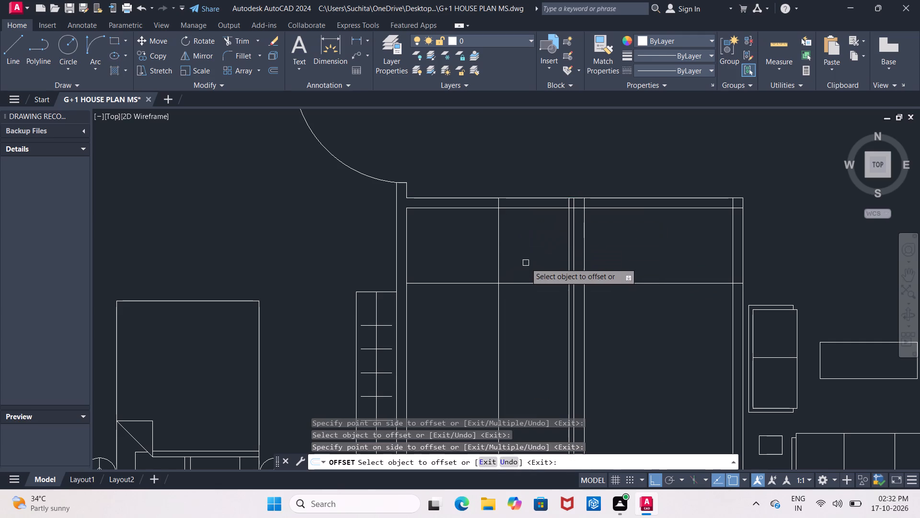
key(Escape)
Trim the north wall lines between the two vertical guides and cut away the west guide just below the wall.
text(TR)
key(space)
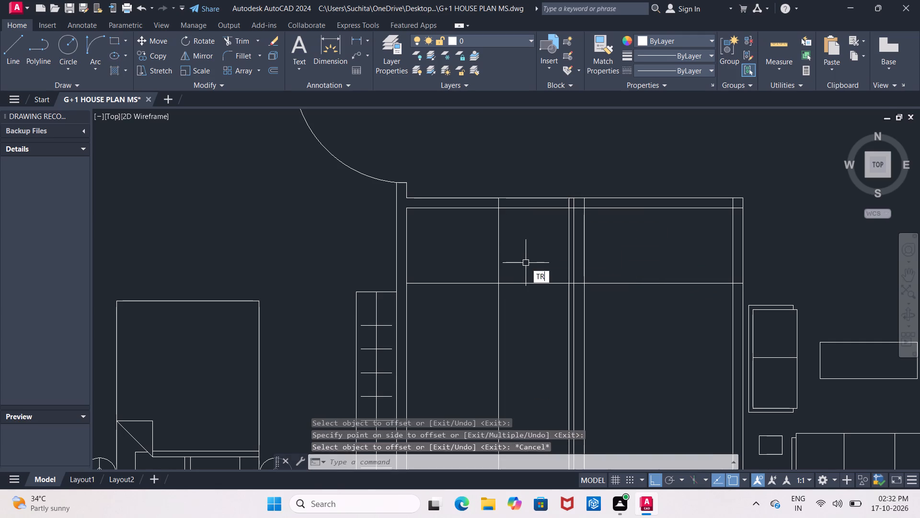
key(space)
drag(532, 172, 541, 341)
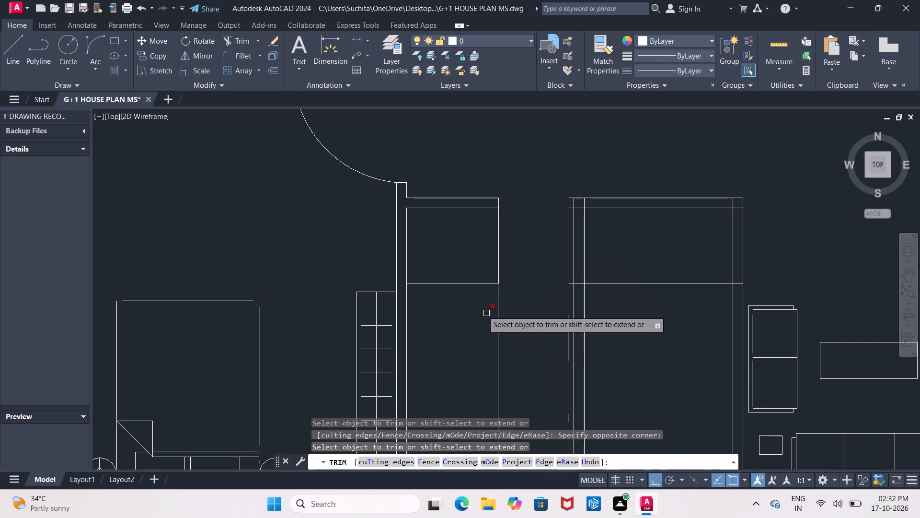
drag(454, 262, 513, 367)
click(510, 366)
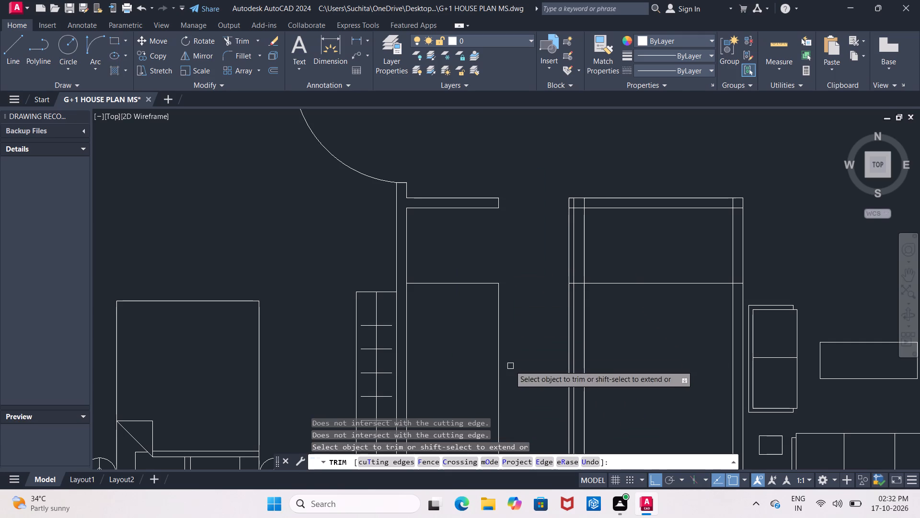
Trim the door leaf line south of the horizontal guide and the short guide piece between the leaf and the partition.
click(495, 341)
click(560, 313)
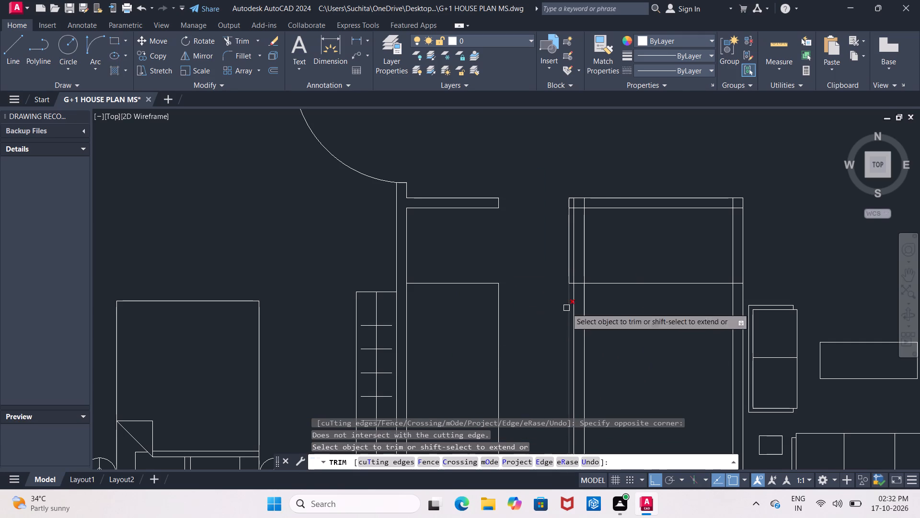
click(568, 306)
scroll(568, 297, up, 4)
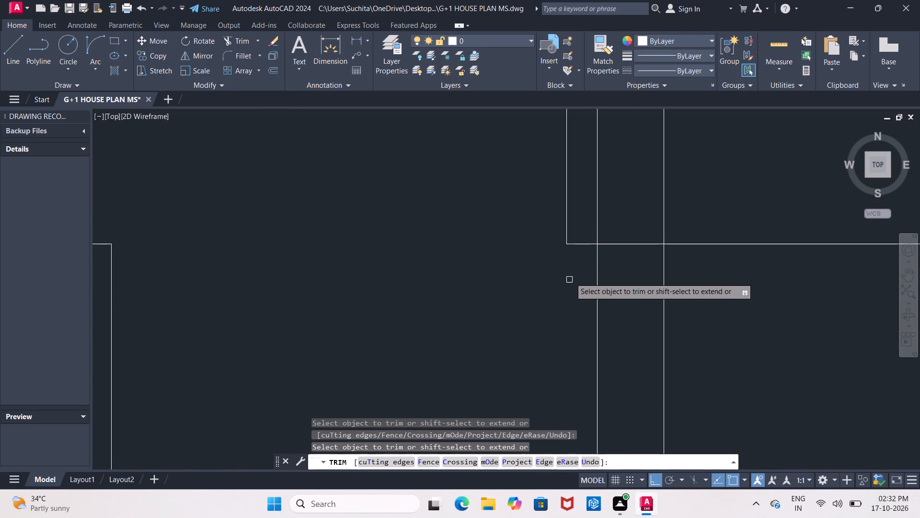
click(582, 245)
key(Escape)
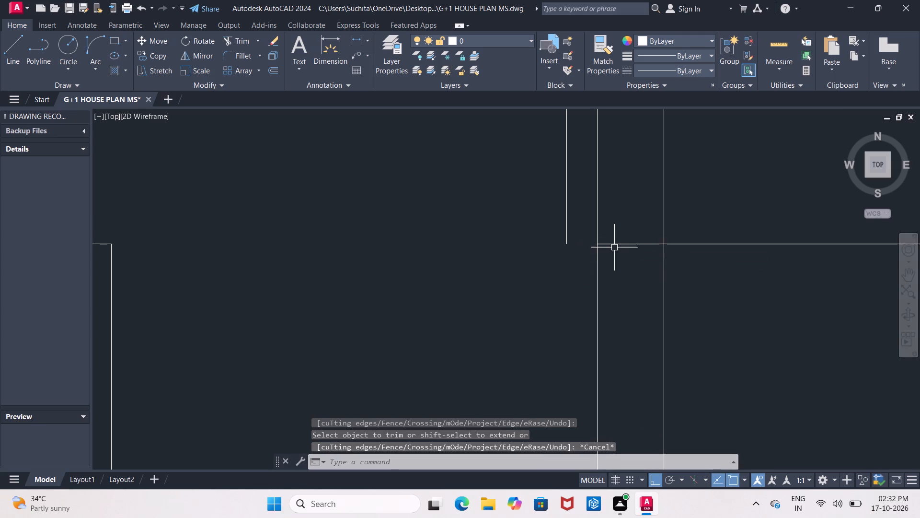
Erase the remaining horizontal guide pieces and the leftover vertical guide in the narrow room.
click(615, 244)
key(Delete)
scroll(615, 248, down, 2)
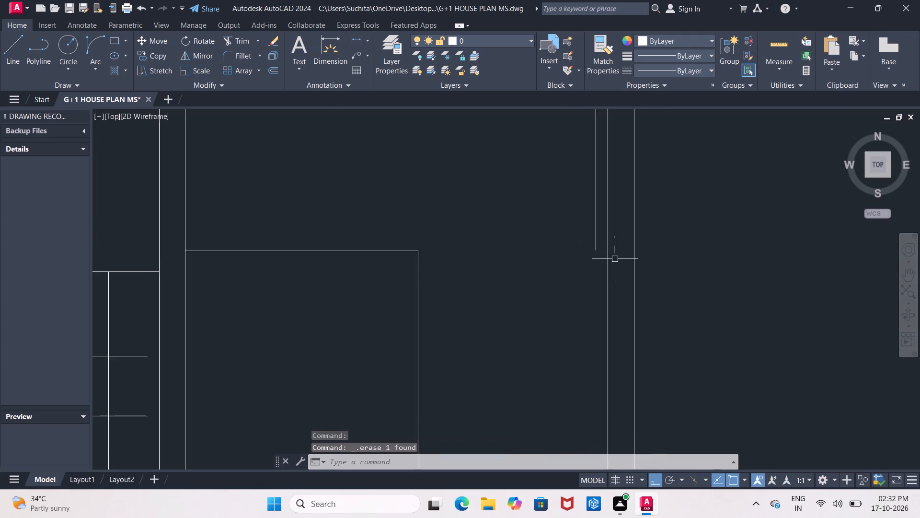
scroll(615, 259, down, 1)
click(462, 250)
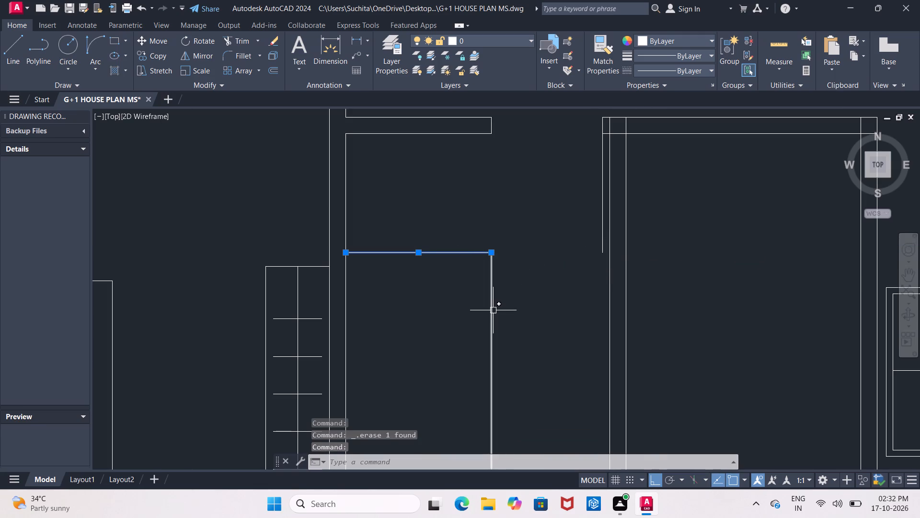
click(493, 310)
key(Delete)
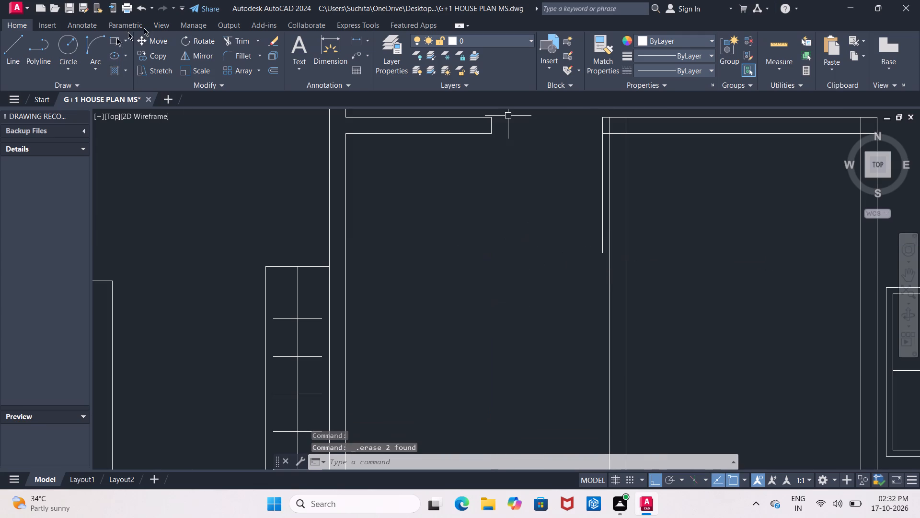
Draw the door swing as a start-end-direction arc from the west jamb's south corner to the leaf's south end.
click(84, 44)
click(490, 132)
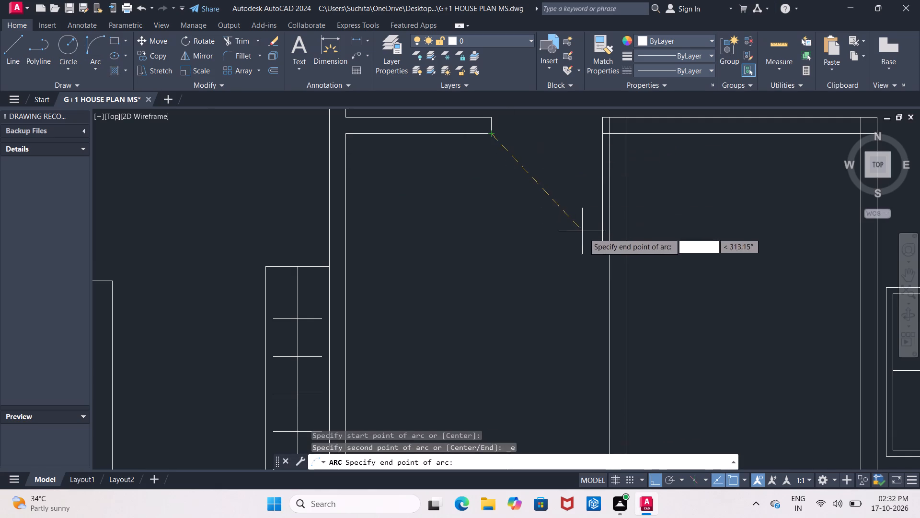
click(602, 248)
click(463, 263)
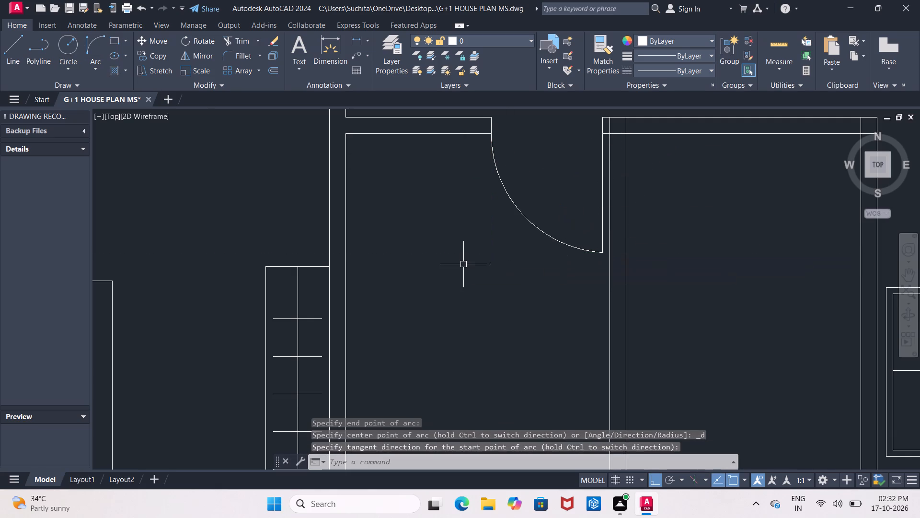
Trim the partition's west line and the north wall's inner line where they cross at the junction beside the new door.
scroll(507, 279, down, 1)
middle_drag(505, 279, 420, 298)
scroll(487, 212, up, 3)
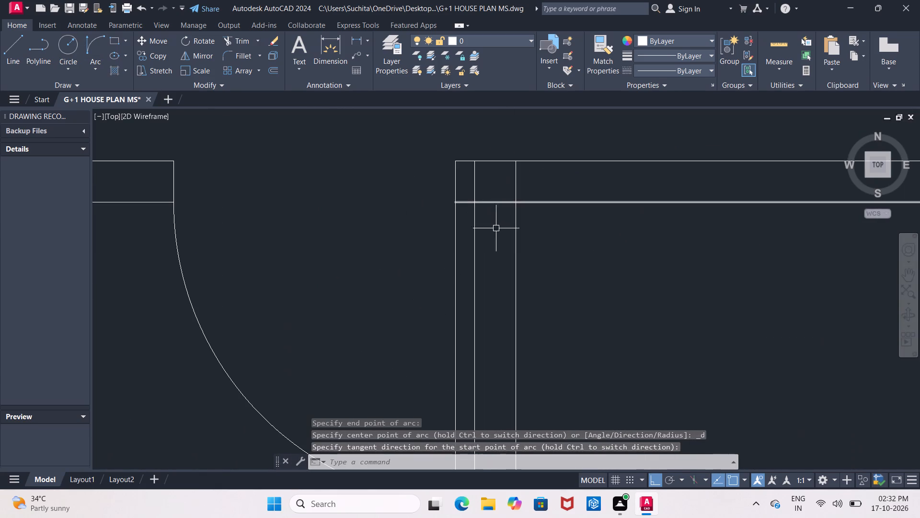
key(Escape)
text(TR)
key(space)
key(space)
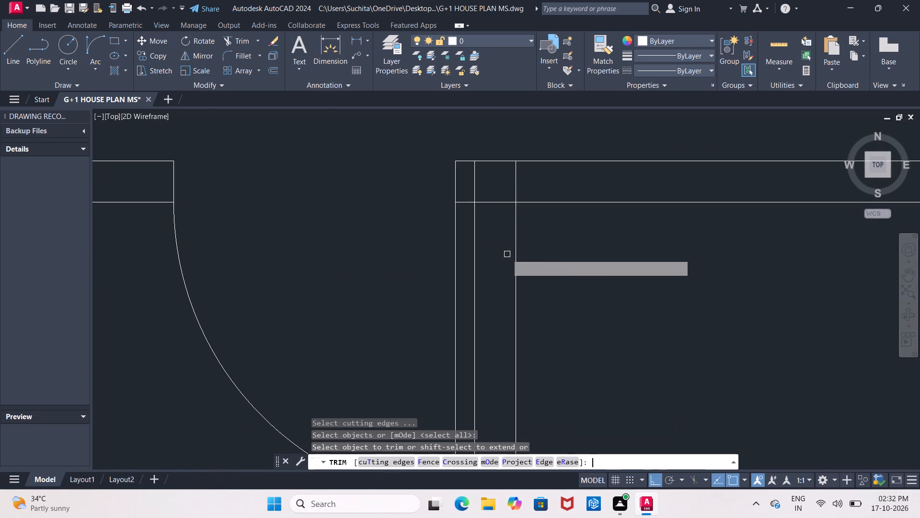
click(475, 193)
click(485, 200)
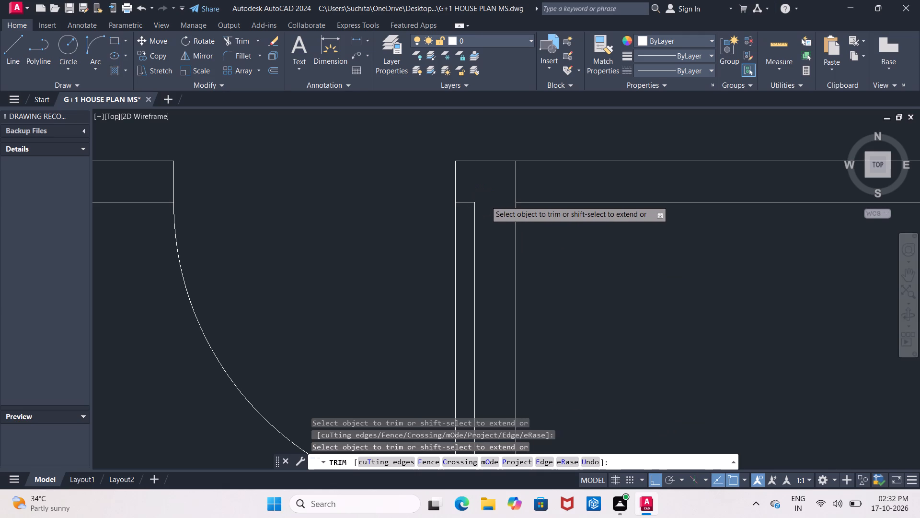
scroll(485, 200, down, 4)
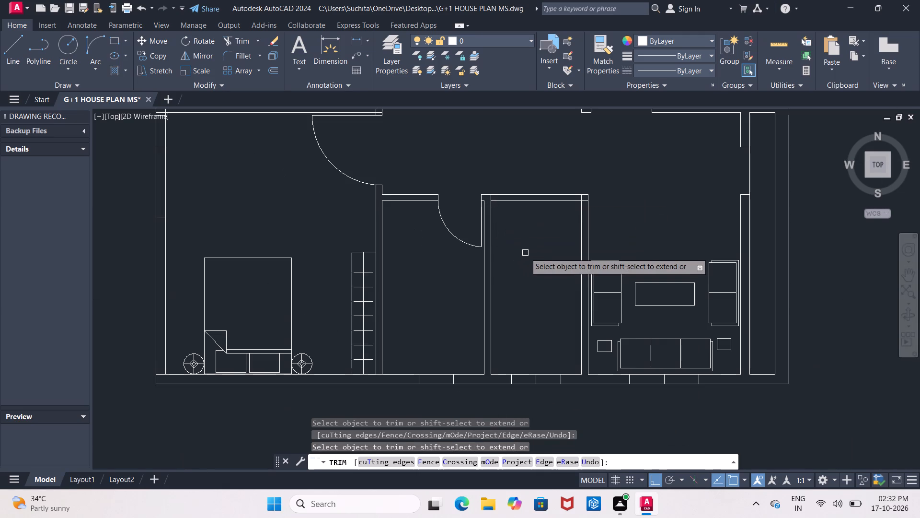
key(Escape)
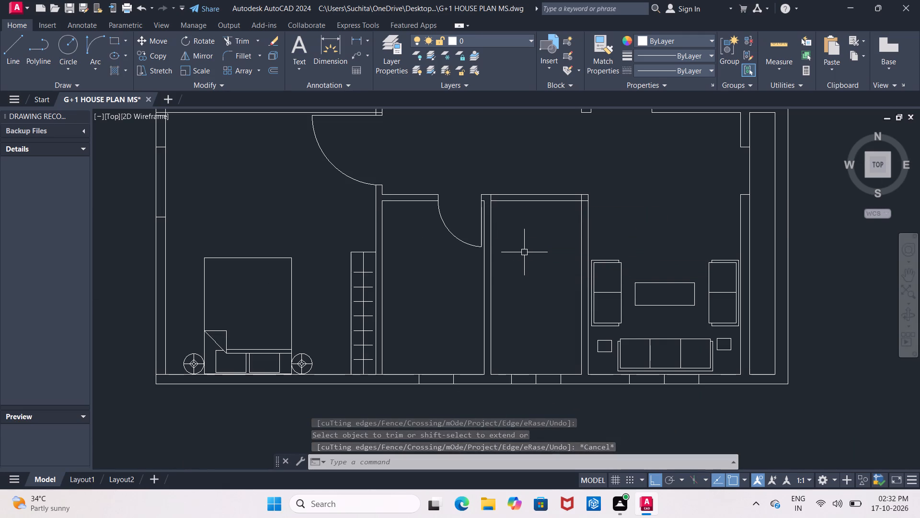
Trim the north wall's outer line across the room east of the partition and the inner line's stub inside its east wall.
text(TR)
key(space)
key(space)
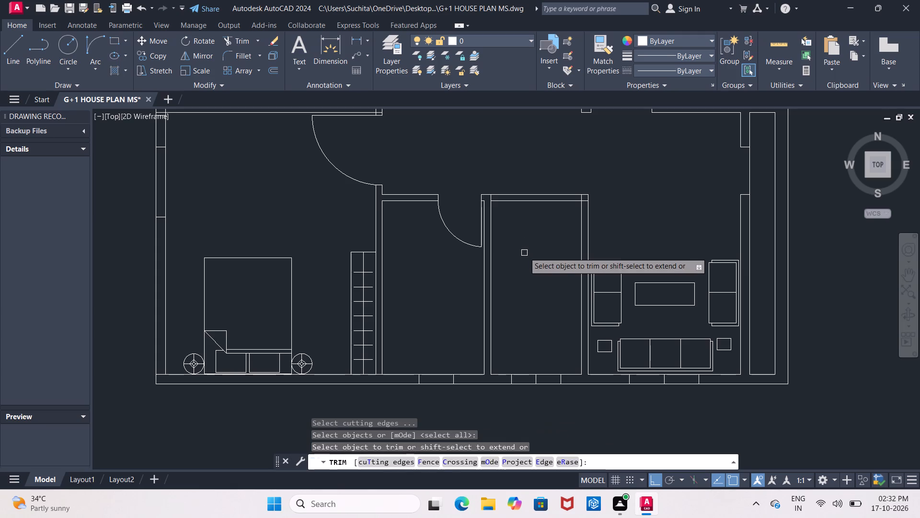
scroll(529, 231, up, 2)
click(501, 139)
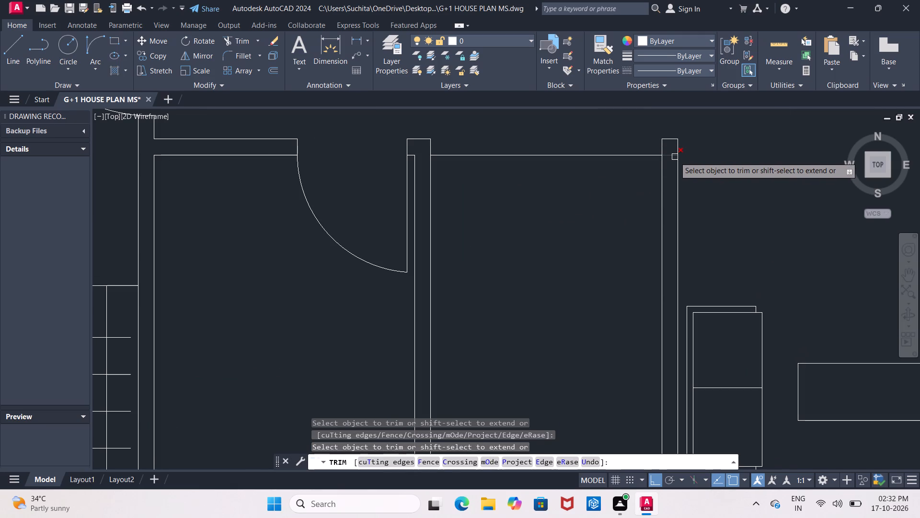
click(675, 157)
key(Escape)
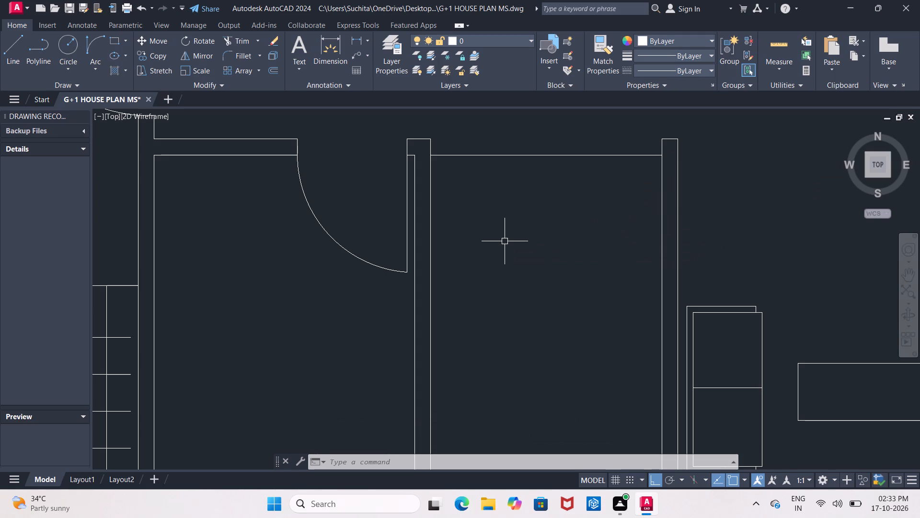
Offset the central south room's north wall line southward at 10" spacing to make the first four tread lines.
key(o)
key(Return)
text(10")
key(Return)
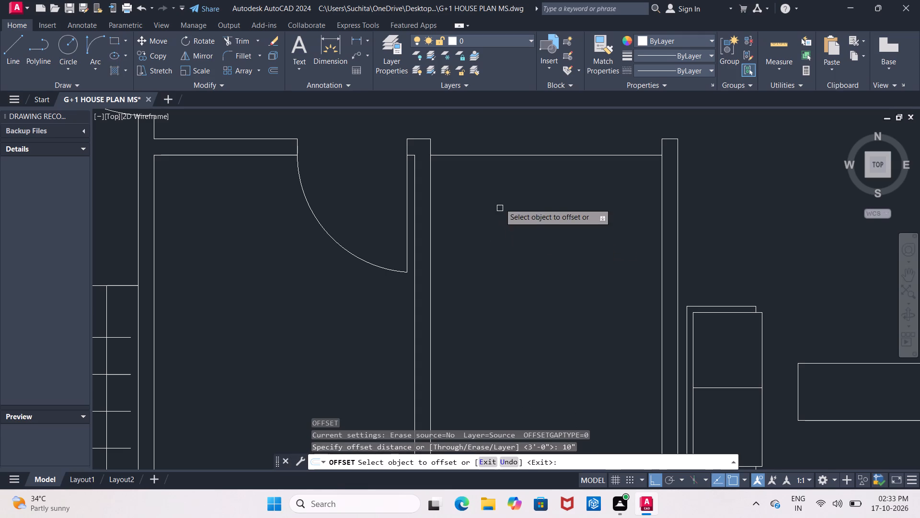
drag(517, 155, 519, 162)
click(526, 256)
click(534, 195)
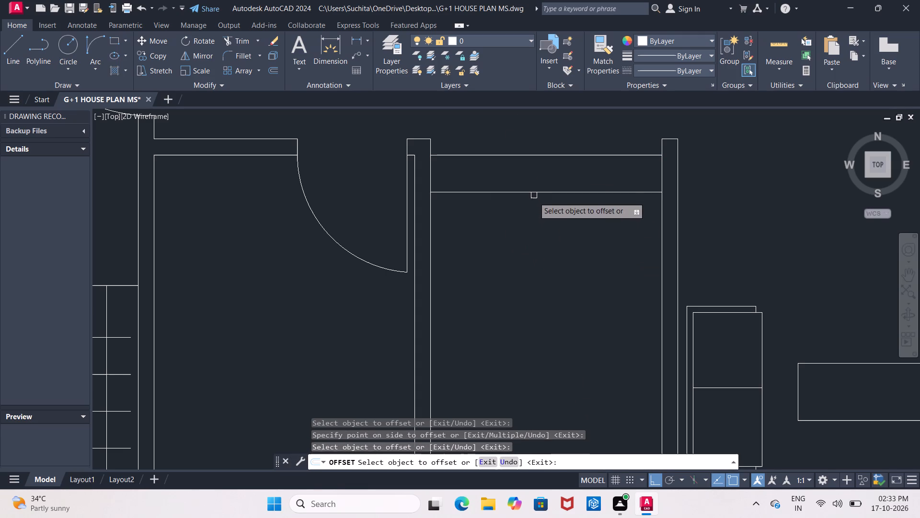
click(538, 193)
click(557, 312)
click(561, 231)
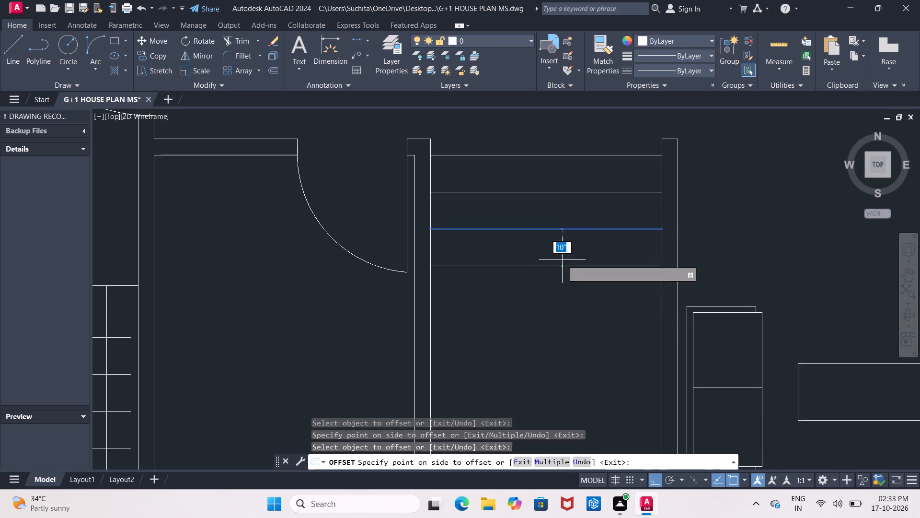
click(570, 336)
drag(573, 265, 573, 273)
click(581, 367)
Continue the 10" offsets southward from the last tread line to add five more tread lines.
middle_drag(581, 368, 601, 238)
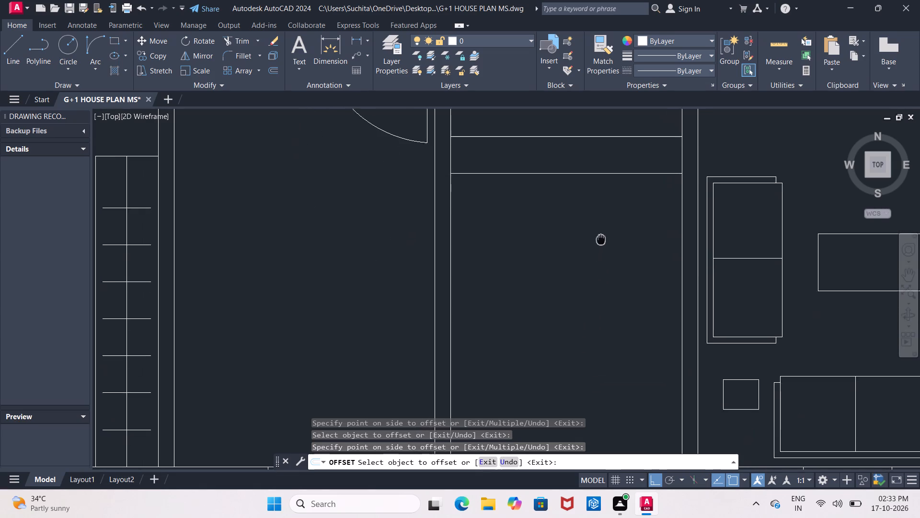
middle_drag(601, 238, 601, 250)
drag(588, 186, 591, 203)
click(595, 276)
drag(592, 224, 593, 238)
click(590, 358)
click(577, 261)
click(582, 386)
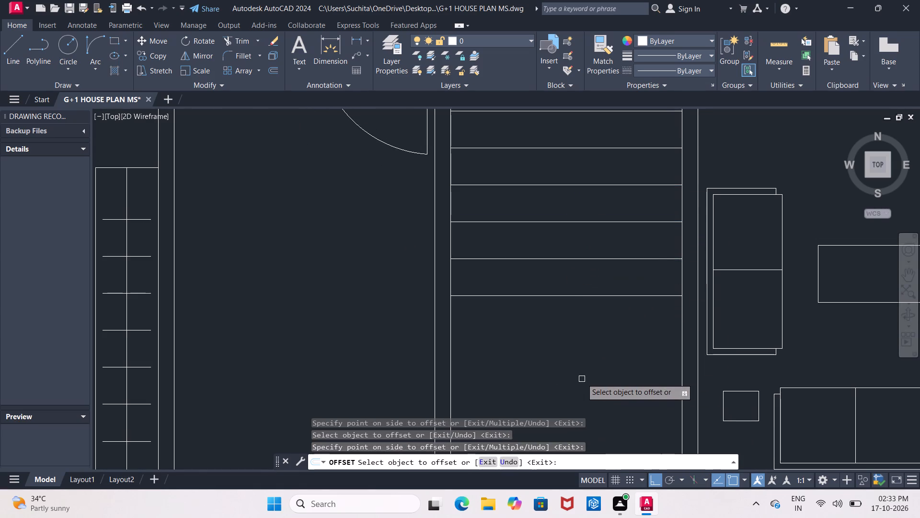
scroll(582, 378, down, 3)
middle_drag(582, 378, 575, 310)
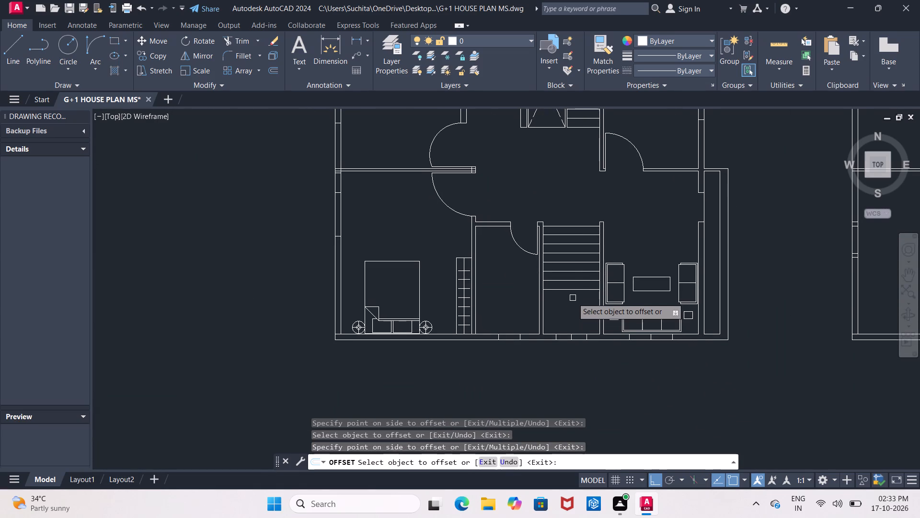
drag(572, 292, 574, 296)
click(579, 332)
click(581, 299)
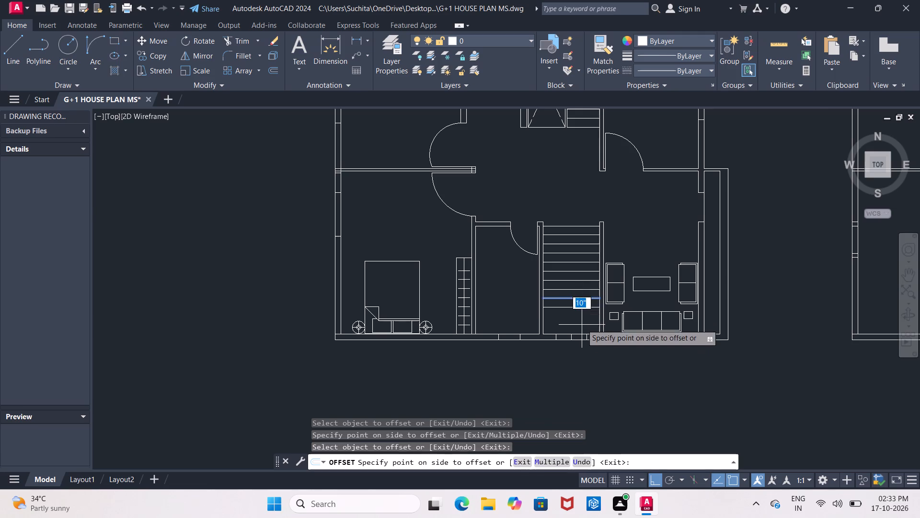
click(582, 324)
scroll(572, 318, up, 2)
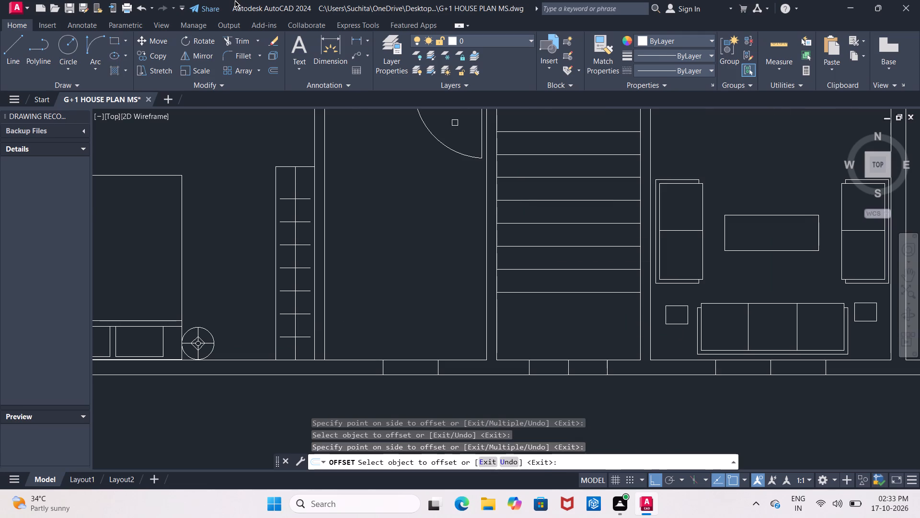
key(Escape)
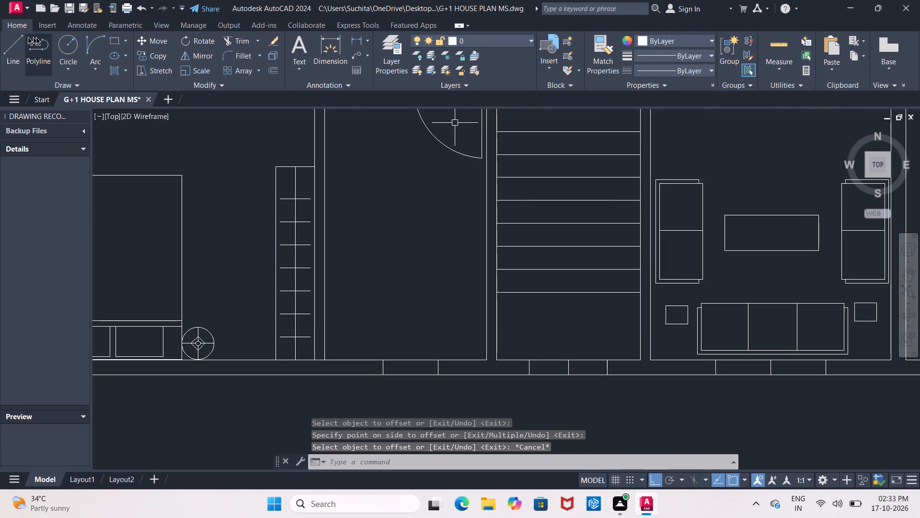
Draw a vertical centre line about 7'-10" long from the southernmost tread's midpoint north past the top tread line.
click(20, 48)
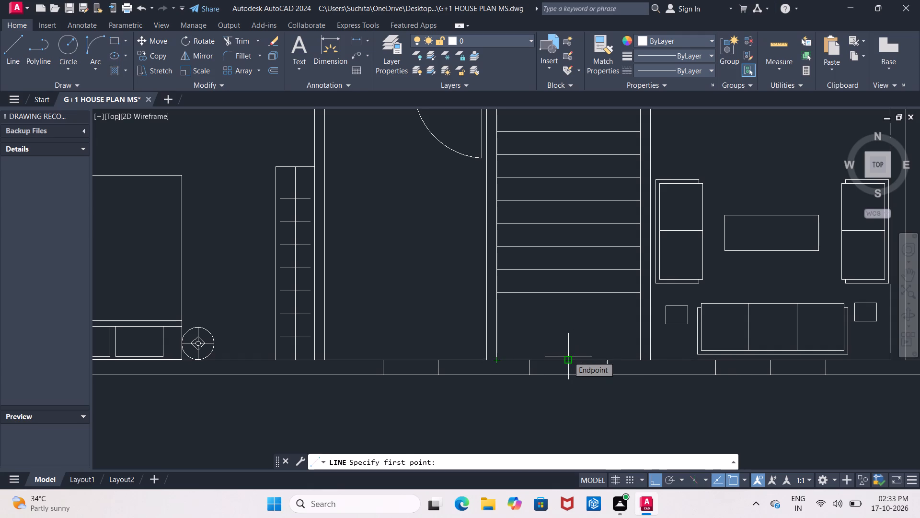
key(Escape)
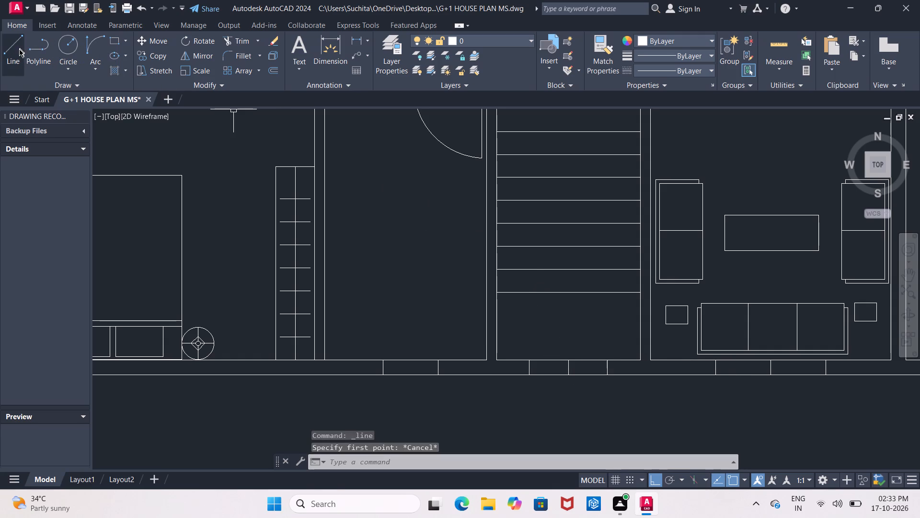
click(19, 49)
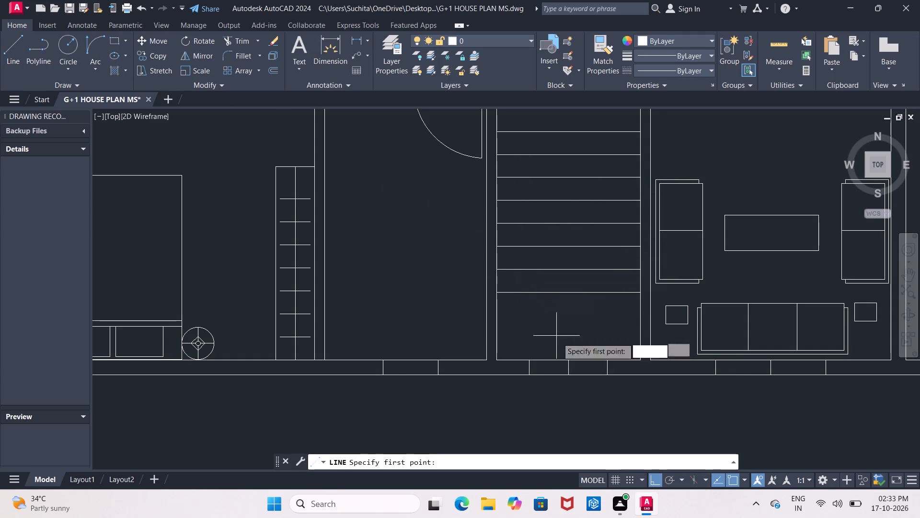
click(568, 294)
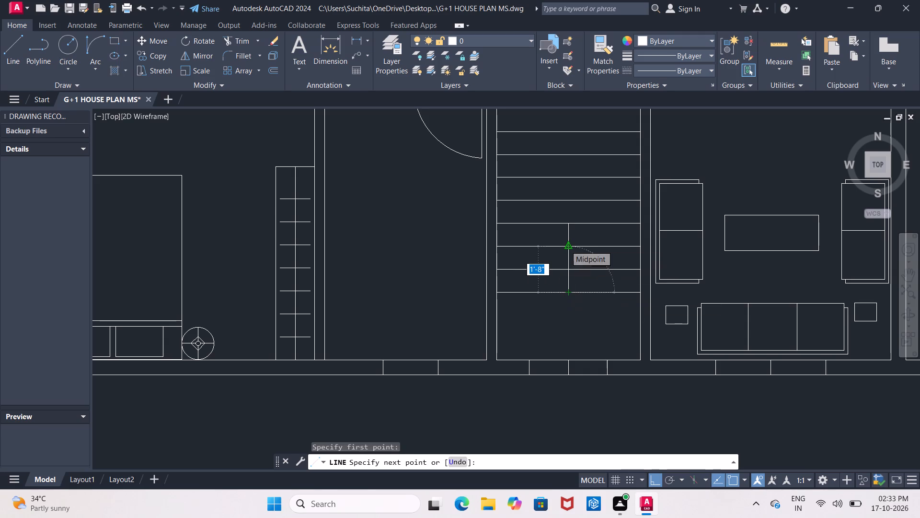
middle_drag(565, 246, 575, 349)
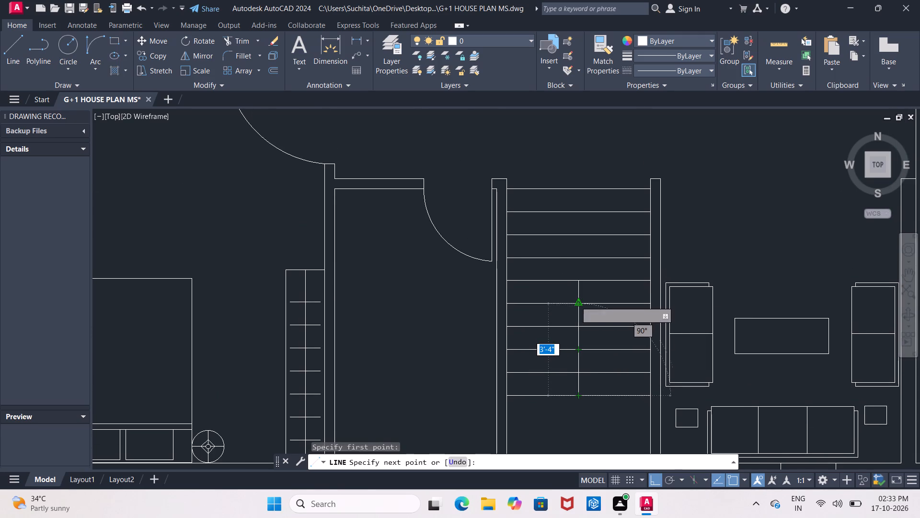
click(570, 179)
key(Escape)
Trim the centre line's stub projecting north of the top tread line.
text(TR)
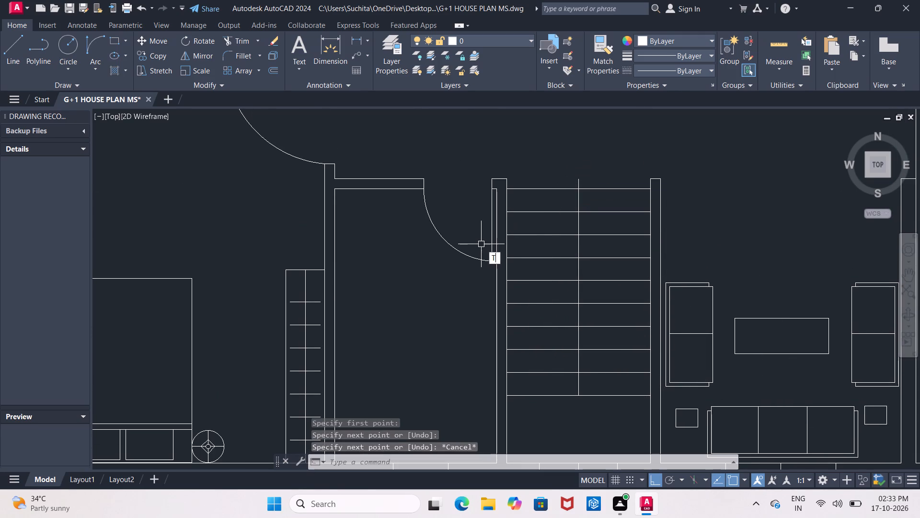
key(space)
key(space)
click(579, 183)
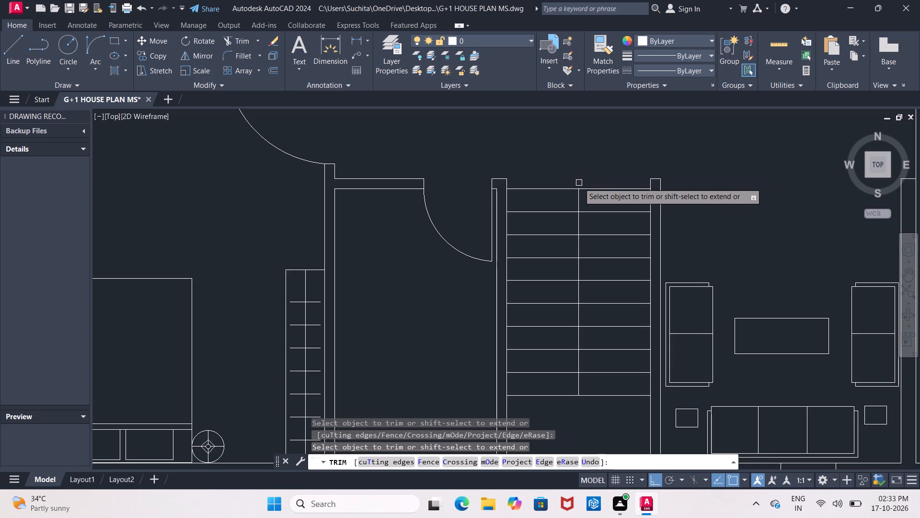
key(Escape)
Offset the stair centre line 2" to both its east and west sides.
key(o)
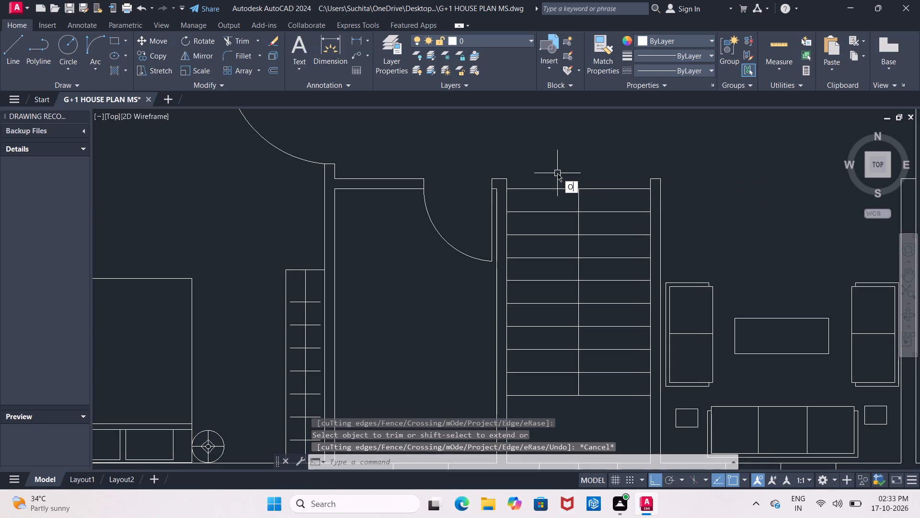
key(Return)
text(2")
key(Return)
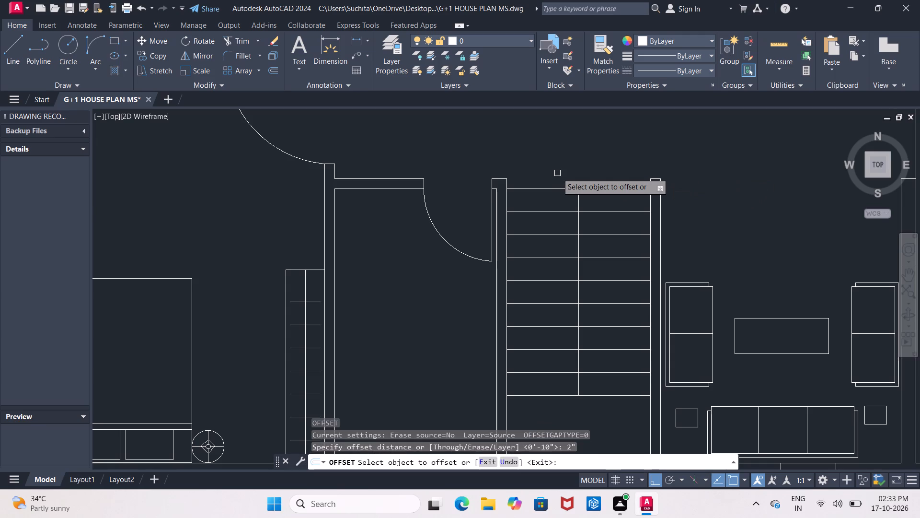
click(581, 205)
click(593, 206)
click(577, 205)
click(546, 203)
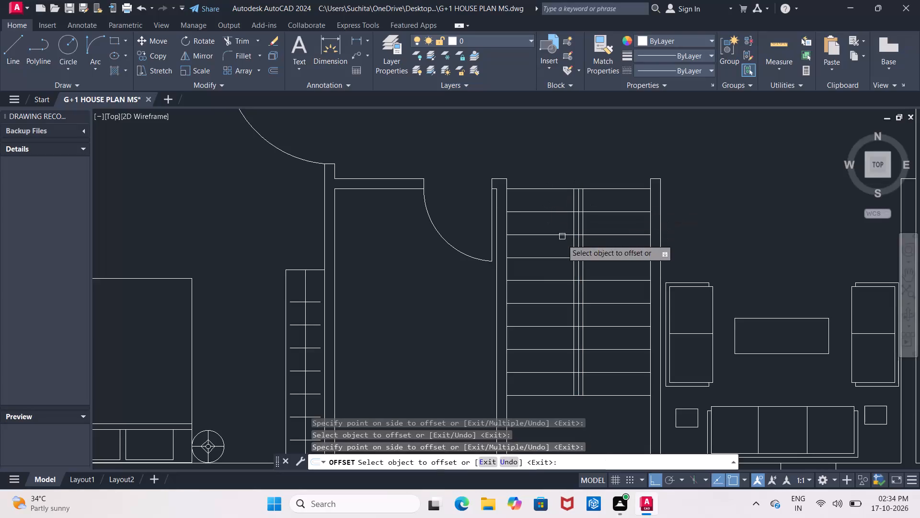
key(Escape)
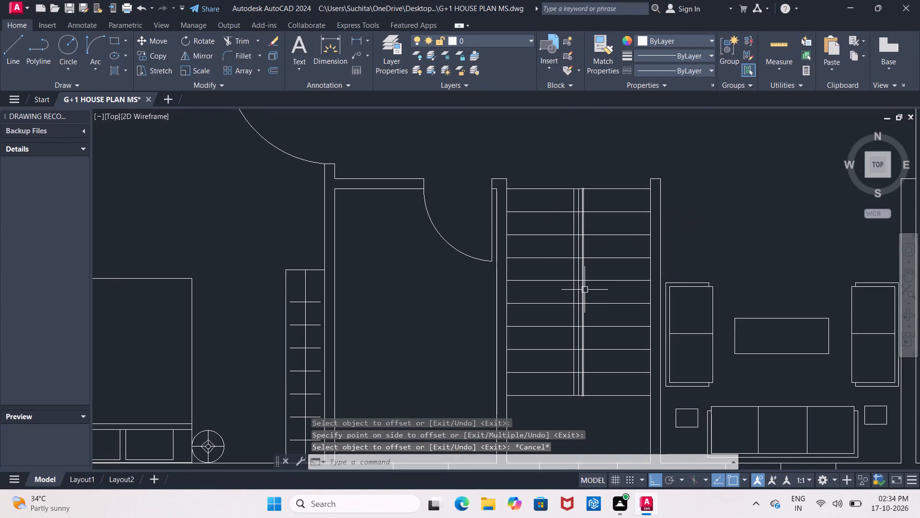
Erase the original centre line between the two offset lines.
scroll(584, 290, up, 3)
click(557, 301)
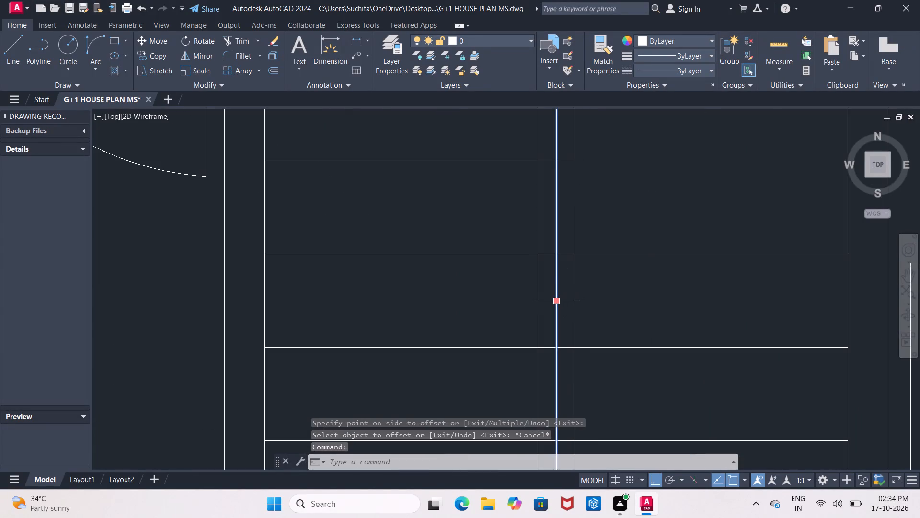
key(Delete)
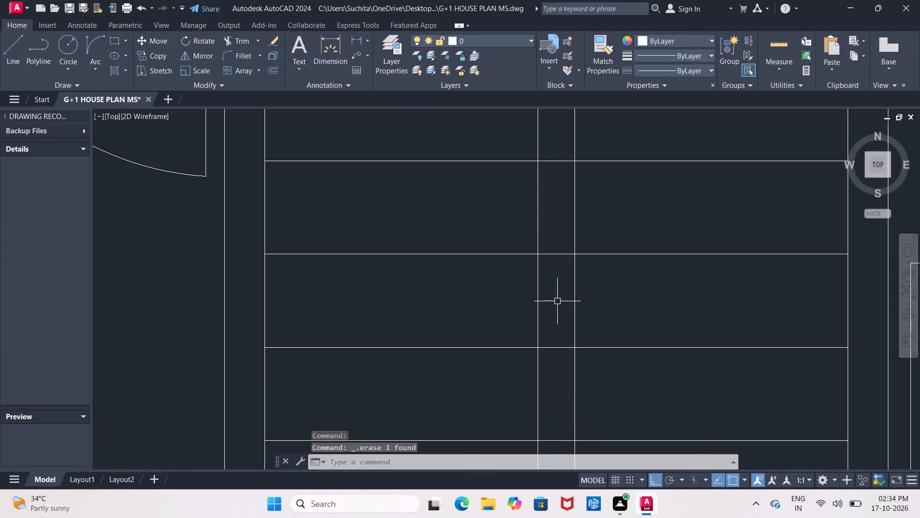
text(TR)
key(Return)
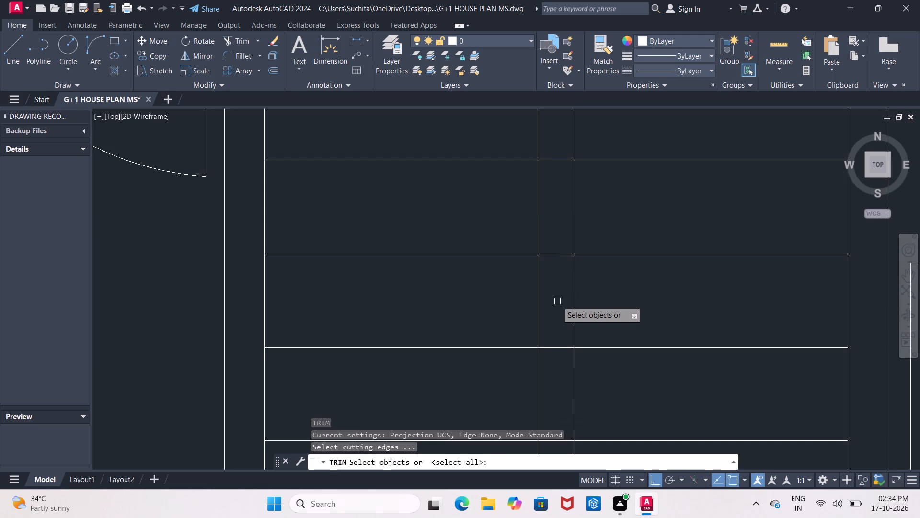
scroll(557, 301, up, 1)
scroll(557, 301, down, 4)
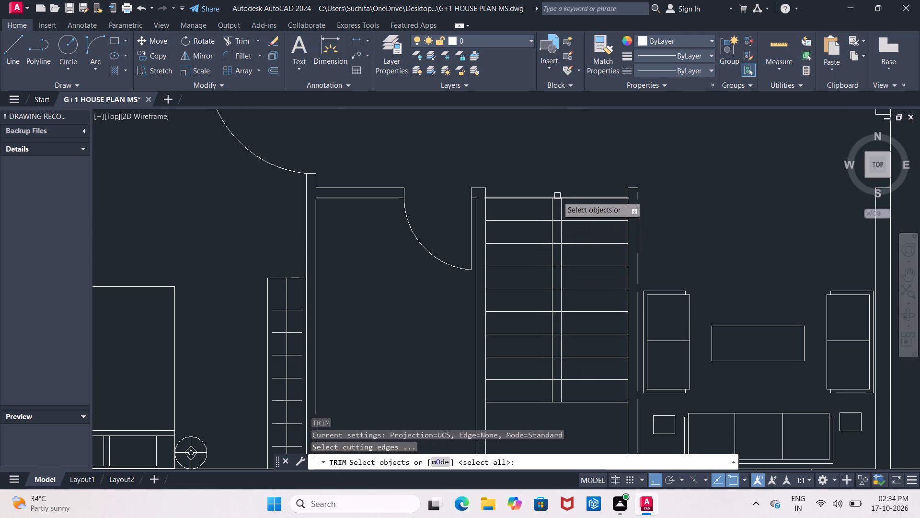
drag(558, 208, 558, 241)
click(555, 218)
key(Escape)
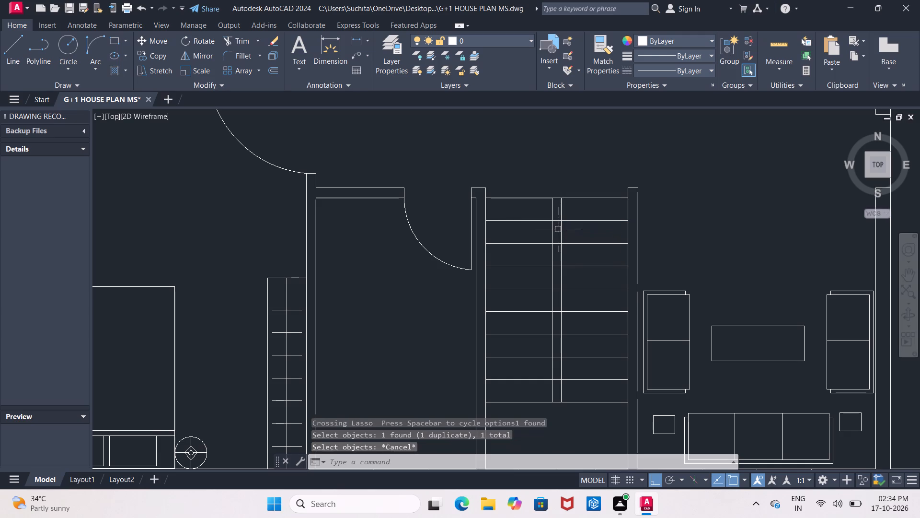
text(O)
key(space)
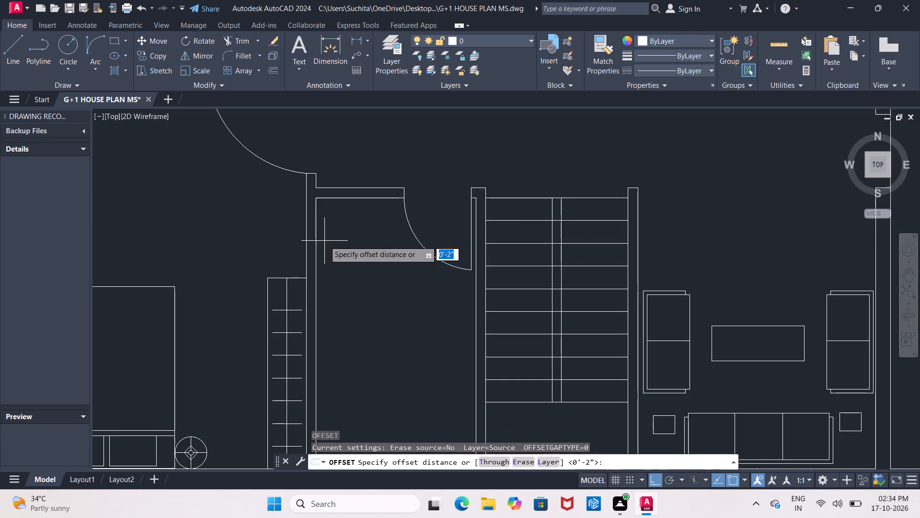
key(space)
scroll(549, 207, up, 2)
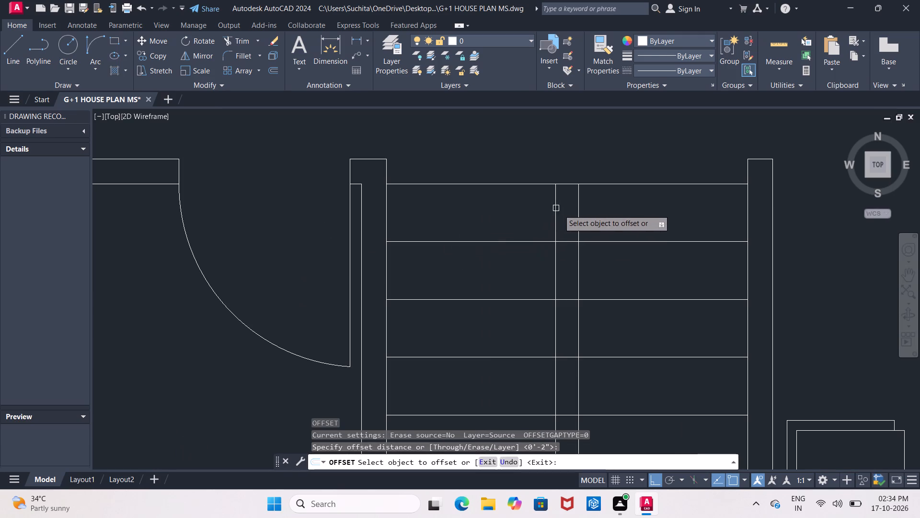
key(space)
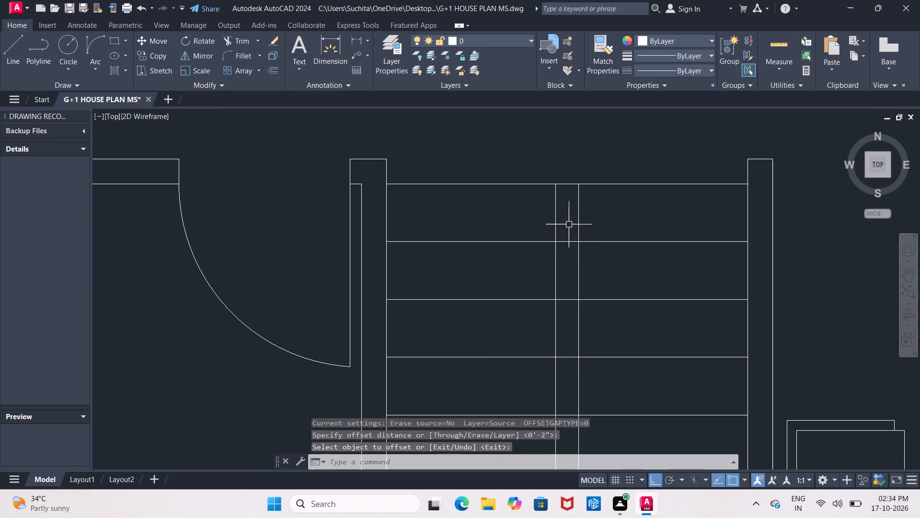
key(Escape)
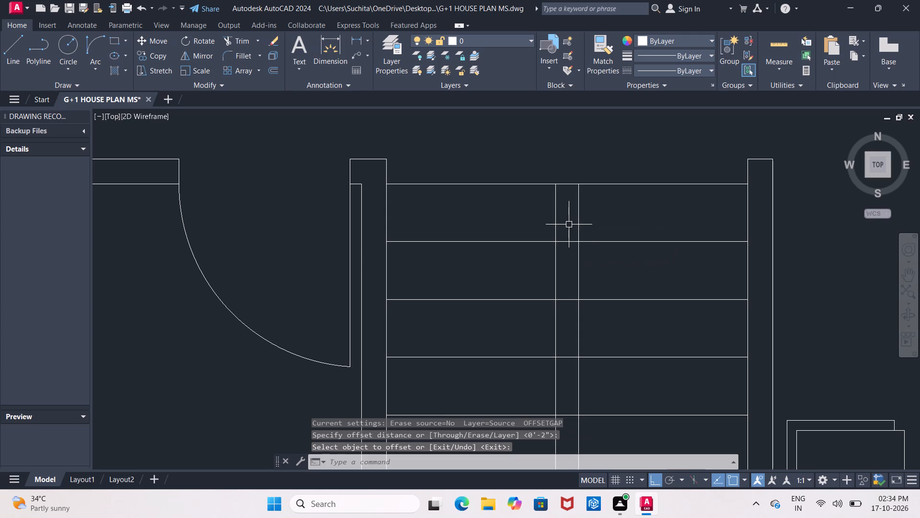
Trim the intermediate tread lines between the two vertical centre lines, leaving the top and bottom tread lines whole.
text(TR)
key(Return)
key(Return)
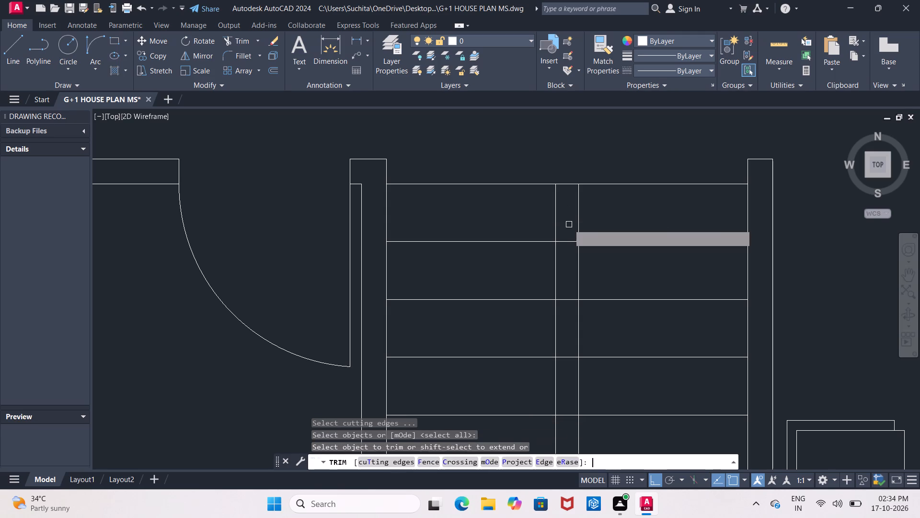
drag(567, 220, 578, 270)
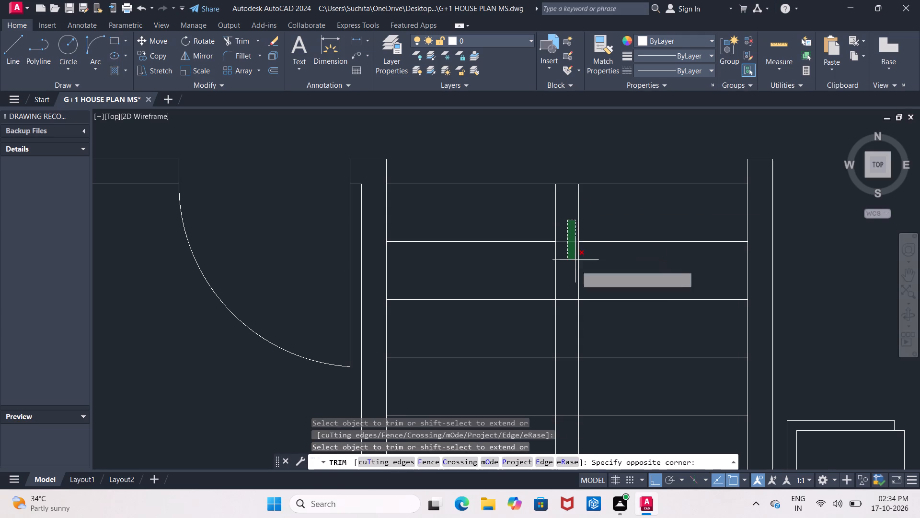
drag(578, 270, 568, 381)
middle_drag(566, 382, 532, 158)
scroll(532, 156, down, 2)
click(532, 159)
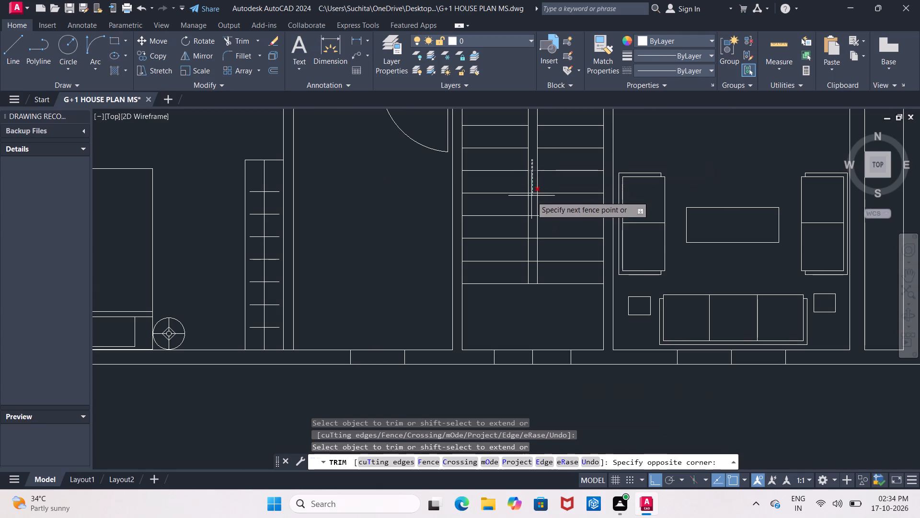
click(533, 280)
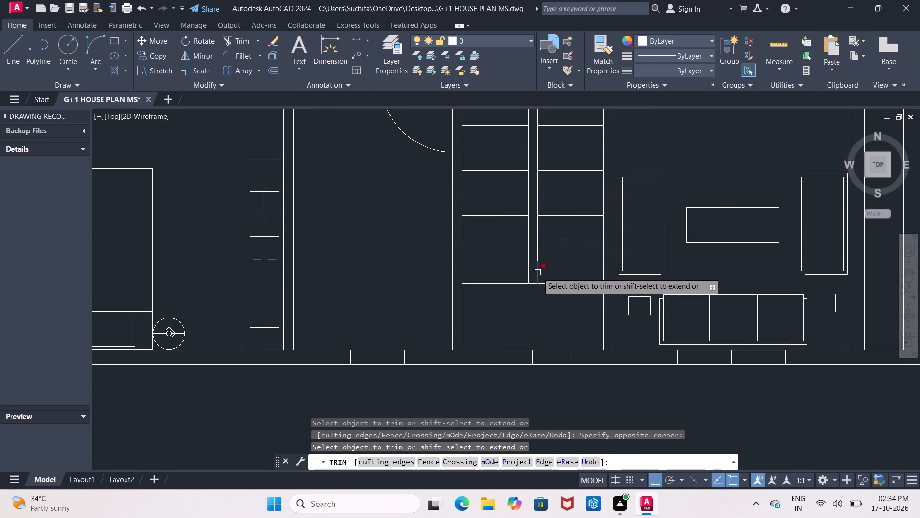
middle_drag(537, 279, 526, 331)
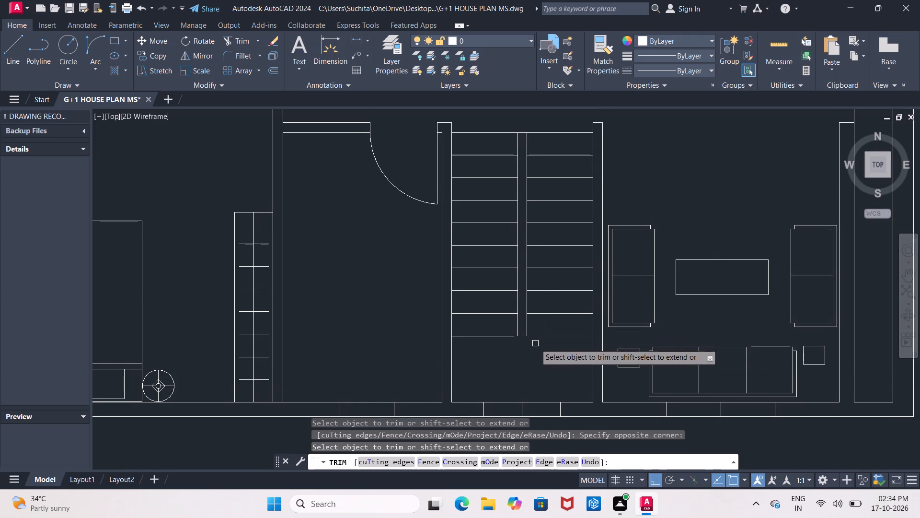
key(Escape)
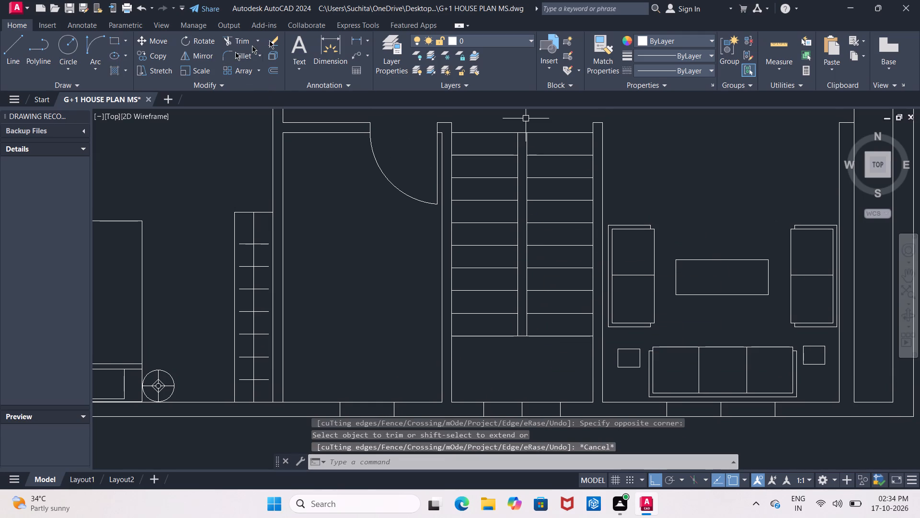
Measure the width of the west stair flight along the top tread line with a linear dimension.
click(355, 37)
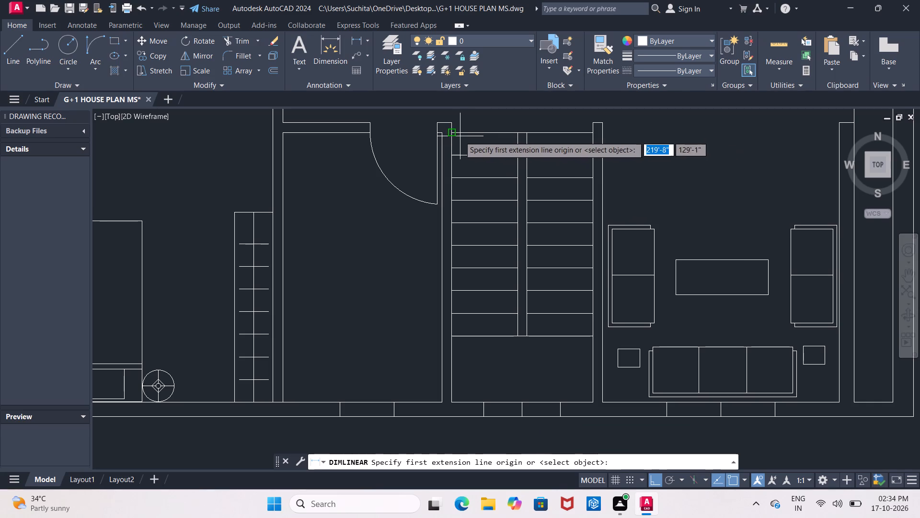
click(452, 134)
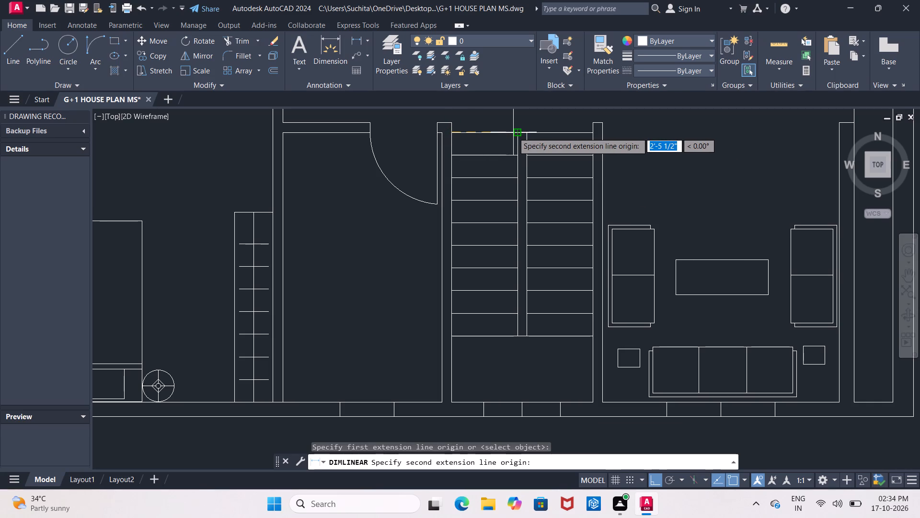
click(515, 132)
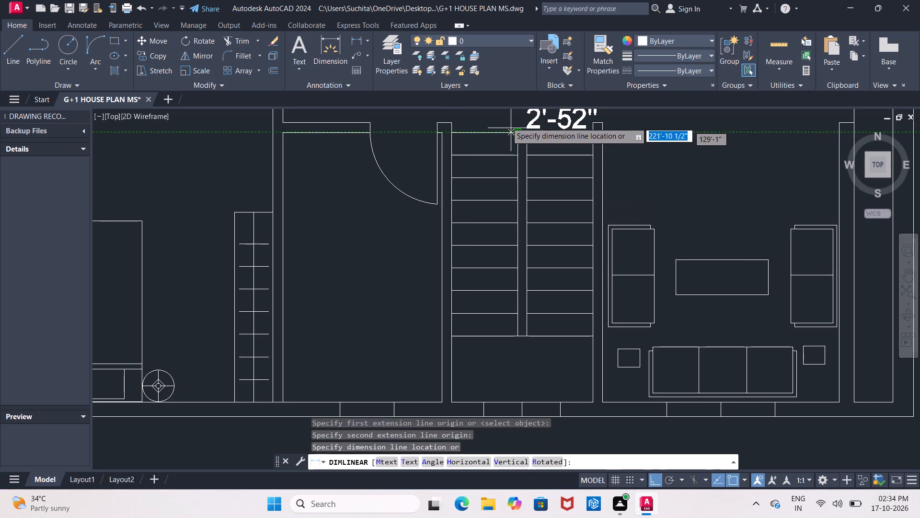
middle_drag(505, 117, 513, 167)
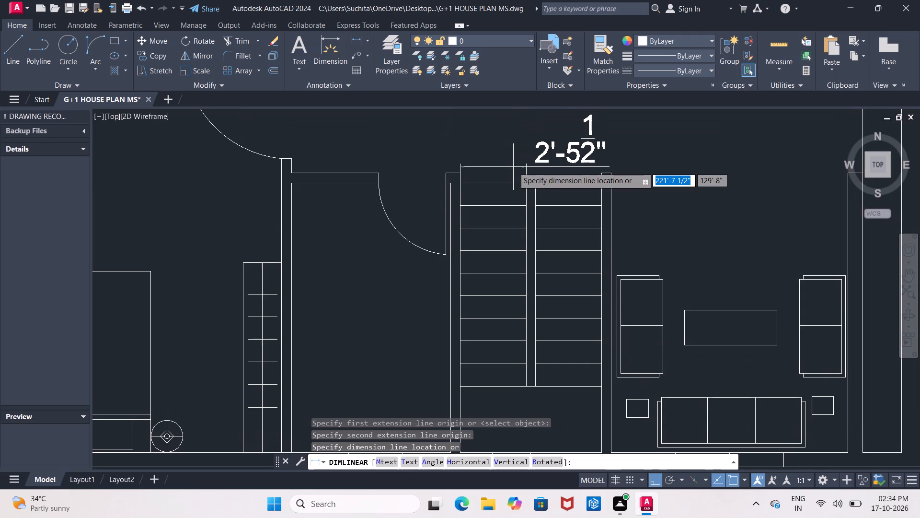
key(Escape)
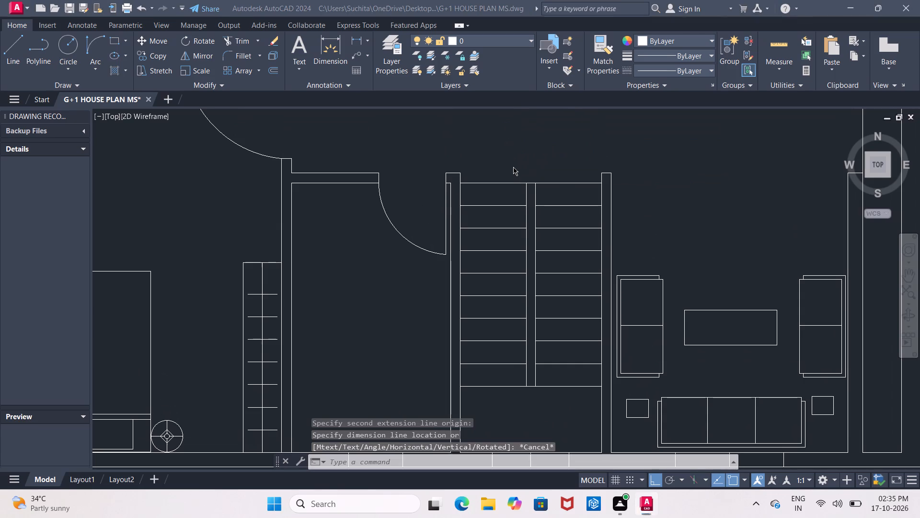
Switch to the Calculator and divide 2.55 by 2 to work out half the flight width.
key(2)
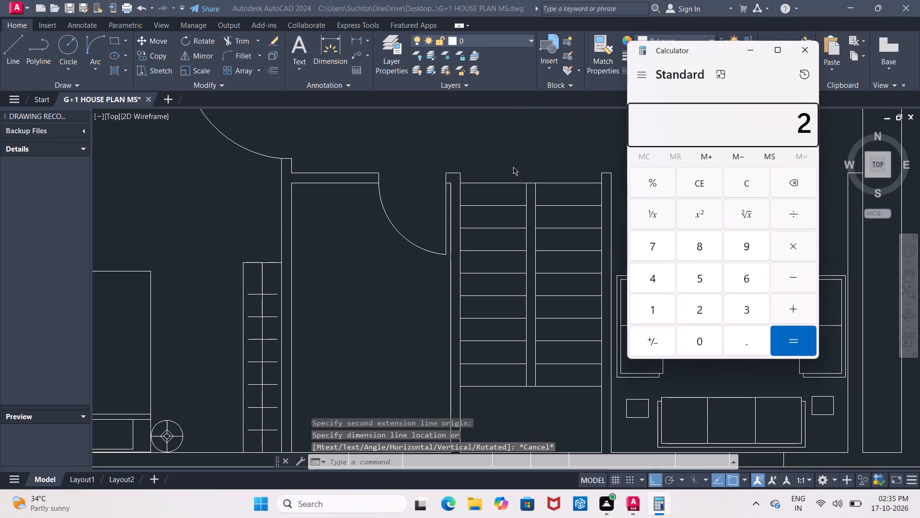
text(.5.5)
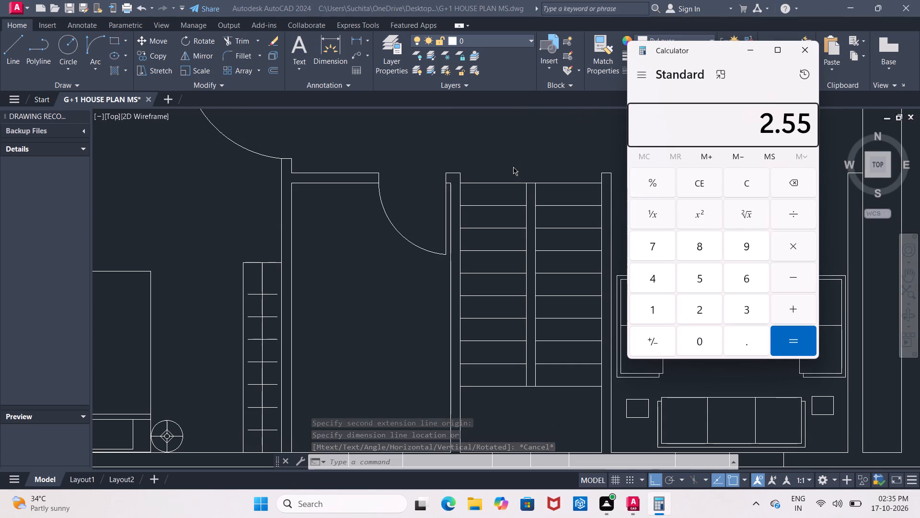
key(slash)
key(2)
key(Return)
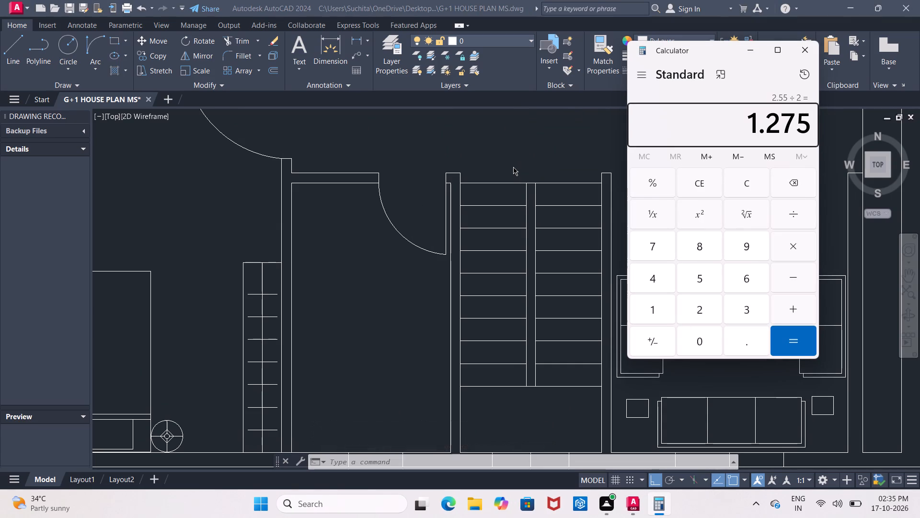
click(795, 57)
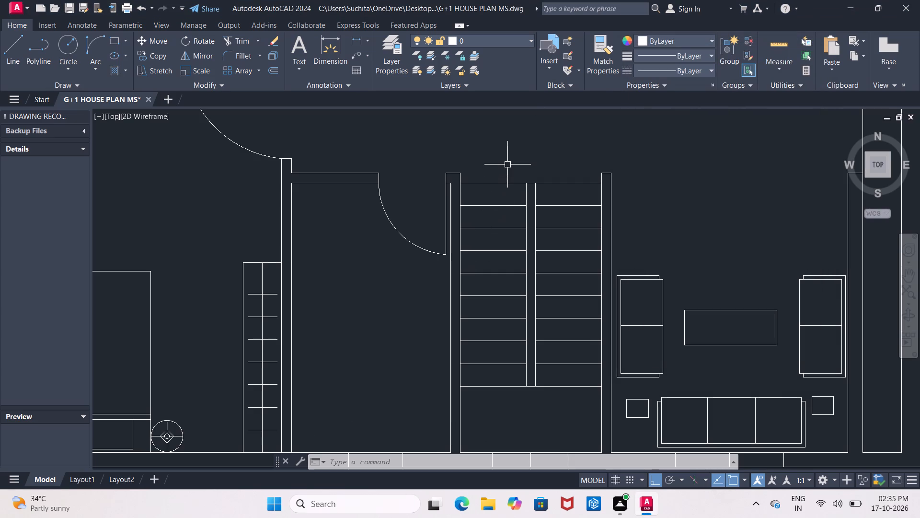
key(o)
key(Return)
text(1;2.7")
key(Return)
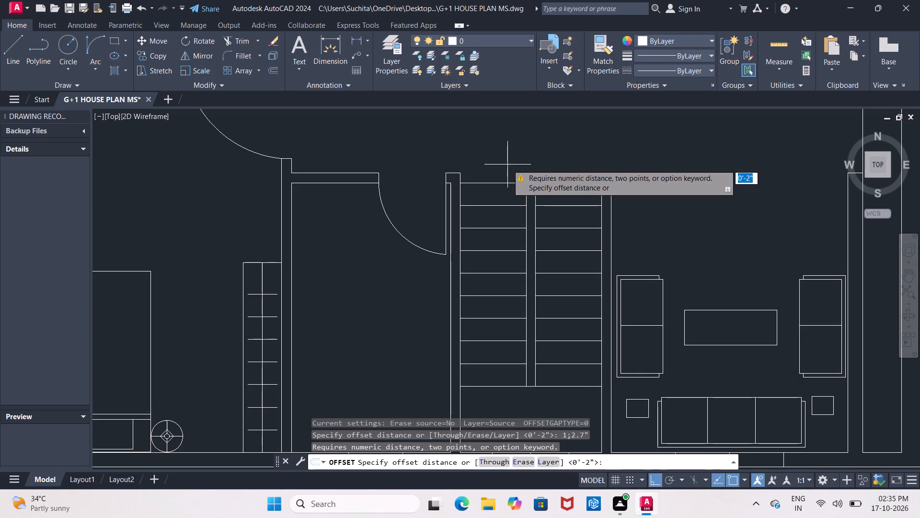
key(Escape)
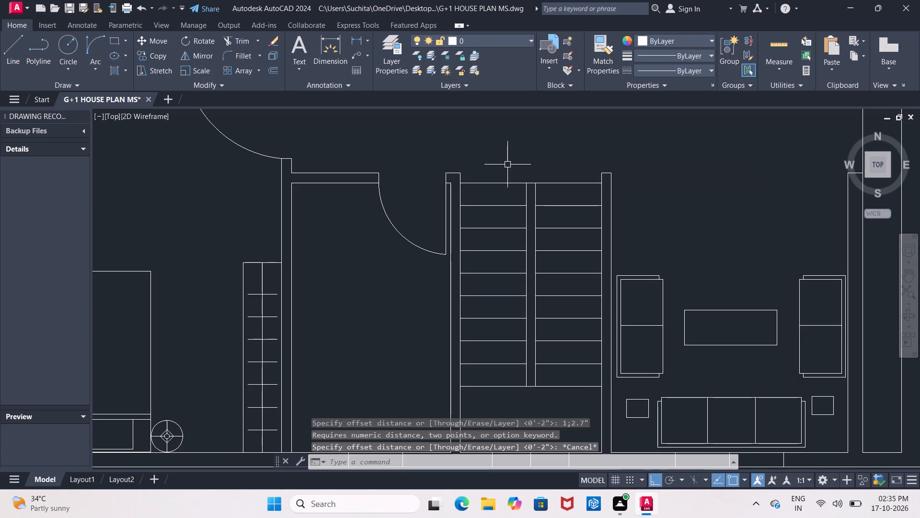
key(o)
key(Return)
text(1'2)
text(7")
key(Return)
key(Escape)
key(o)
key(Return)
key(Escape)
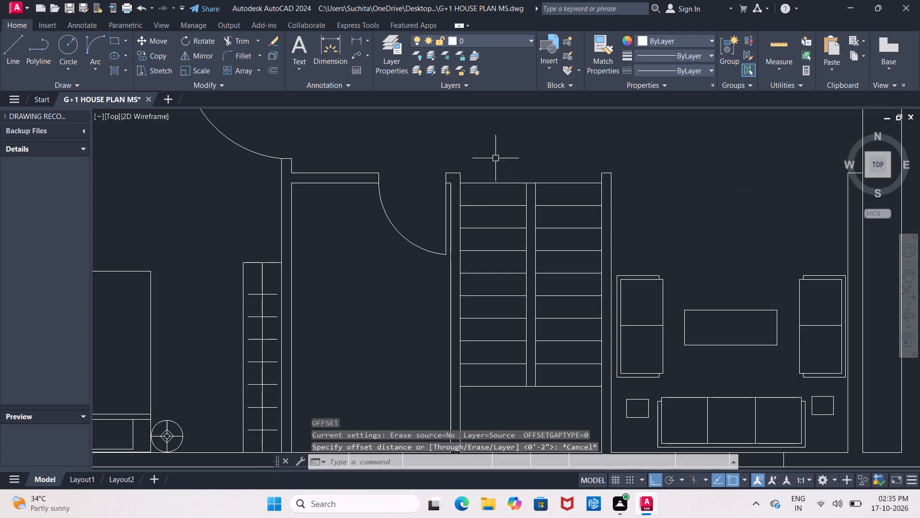
Draw a vertical line from the midpoint of the west flight's second tread line from the north to just past the bottom tread line.
click(18, 60)
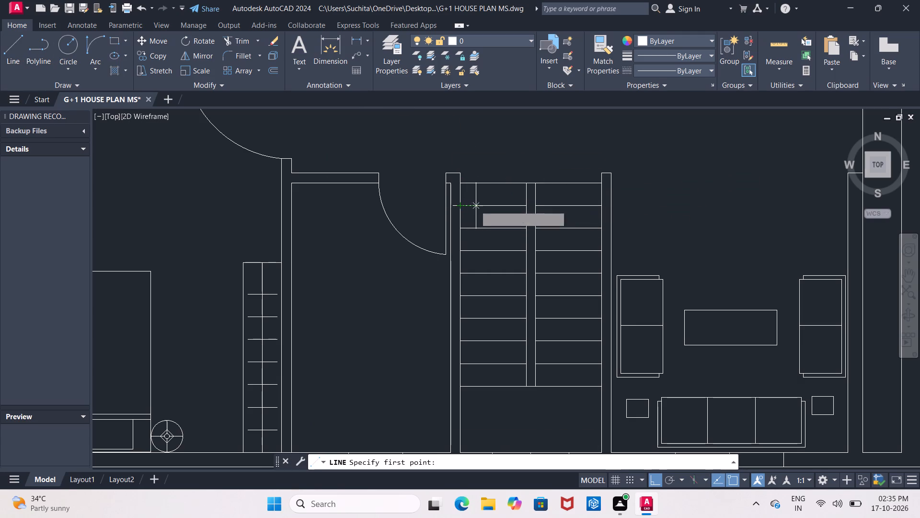
click(496, 205)
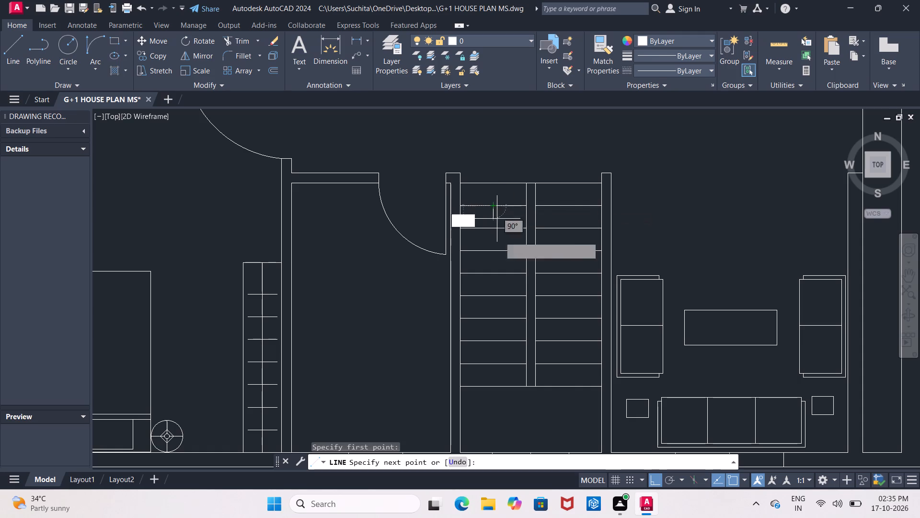
click(500, 403)
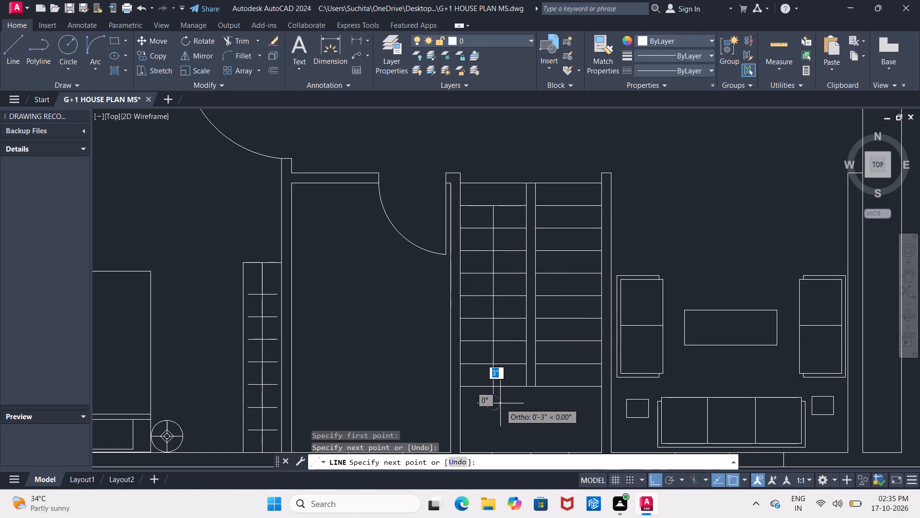
key(Escape)
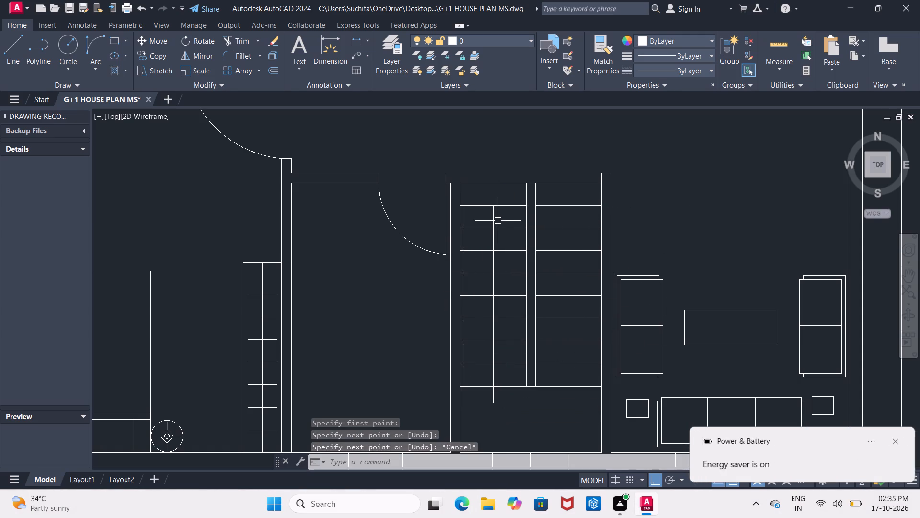
Stretch the north end of the west flight's vertical midline straight up past the top tread line.
click(495, 216)
scroll(494, 206, up, 2)
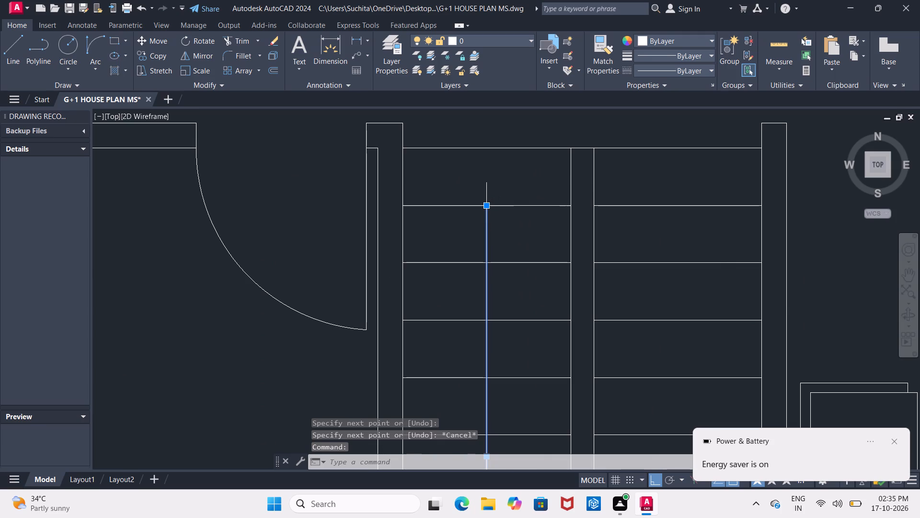
click(487, 206)
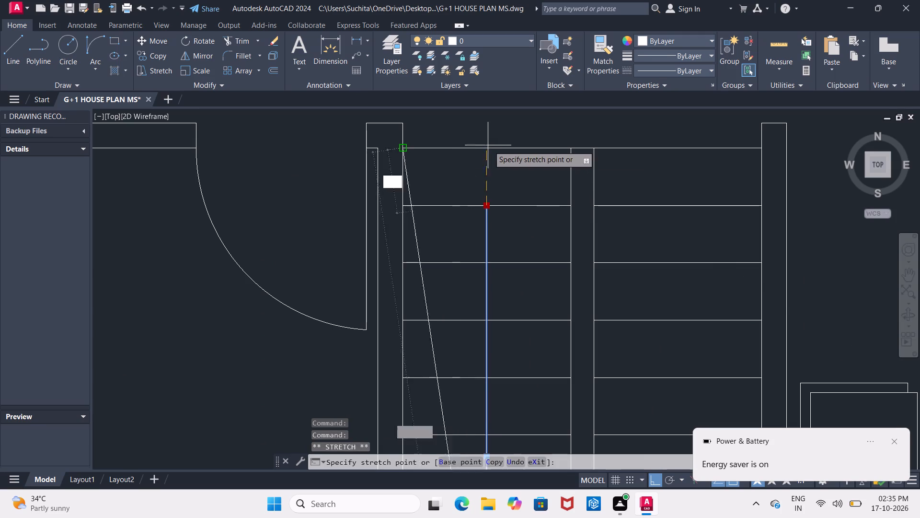
click(492, 137)
key(Escape)
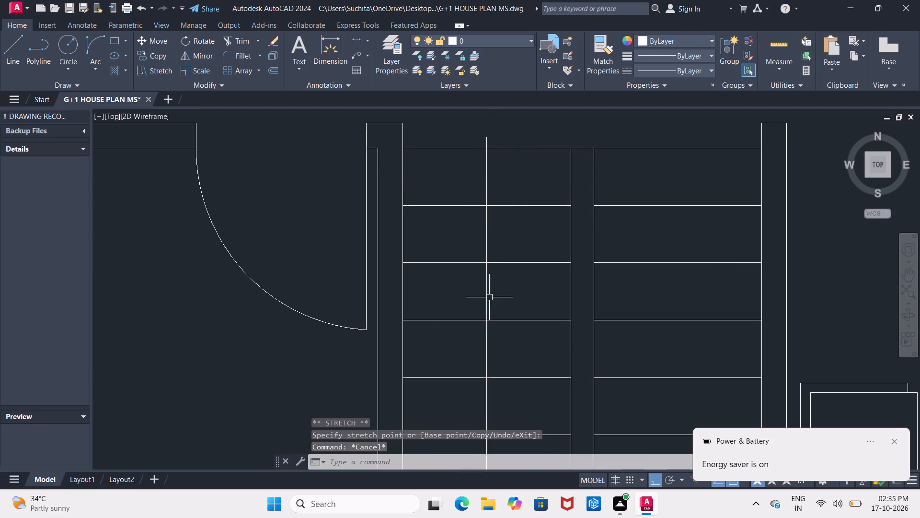
Trim the part of the west flight's midline projecting north of the top tread line.
text(TR)
key(space)
key(space)
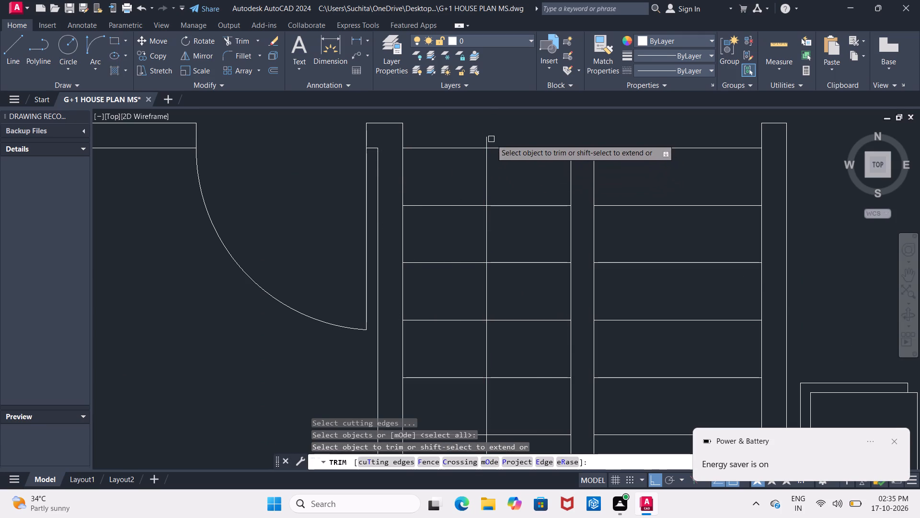
click(488, 144)
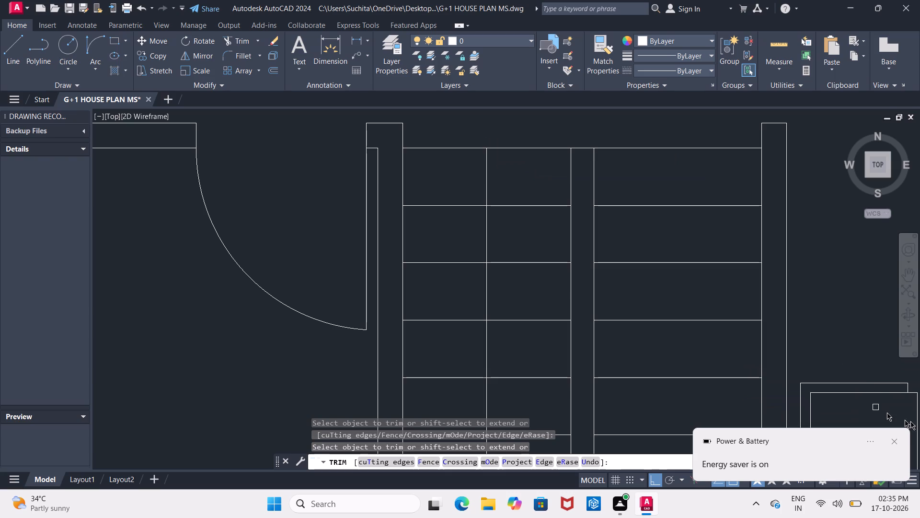
click(894, 441)
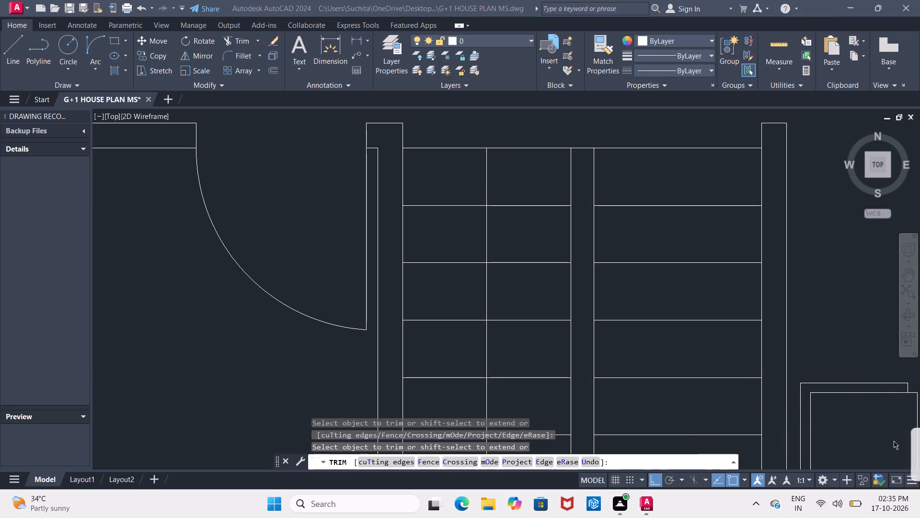
scroll(683, 295, down, 1)
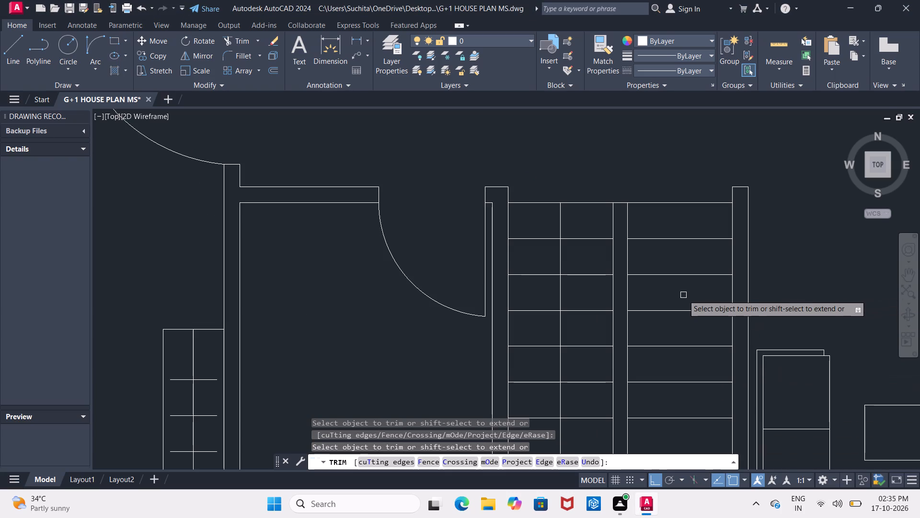
key(Escape)
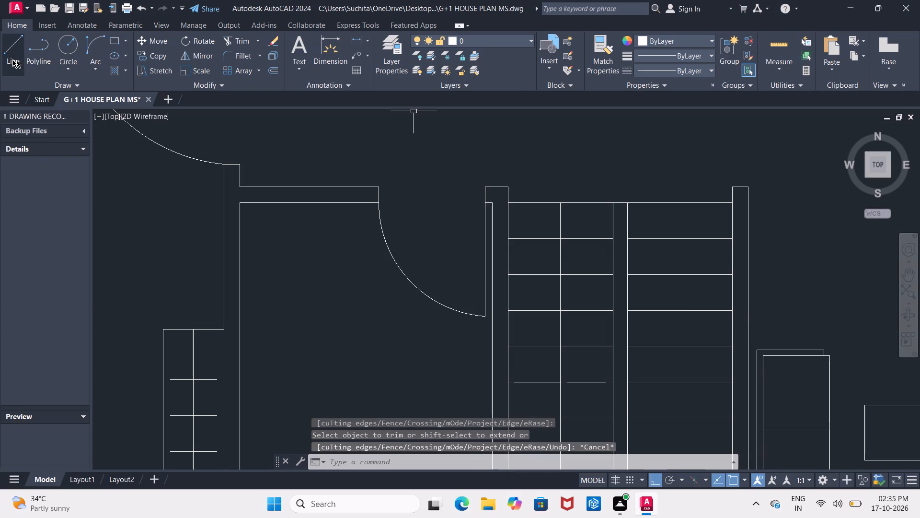
Draw a vertical line about 7'-4" long from the midpoint of the east flight's second tread line to past the bottom tread line.
click(12, 59)
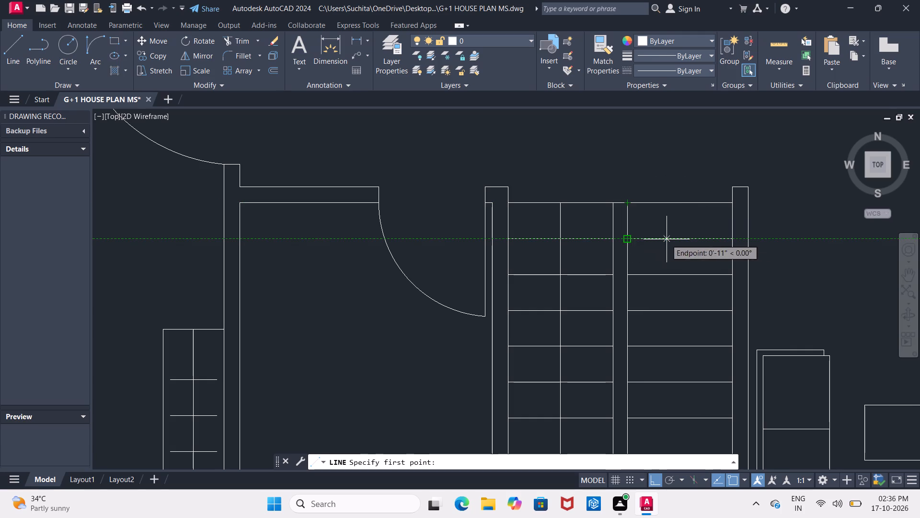
click(680, 239)
scroll(703, 335, down, 1)
middle_drag(703, 335, 682, 269)
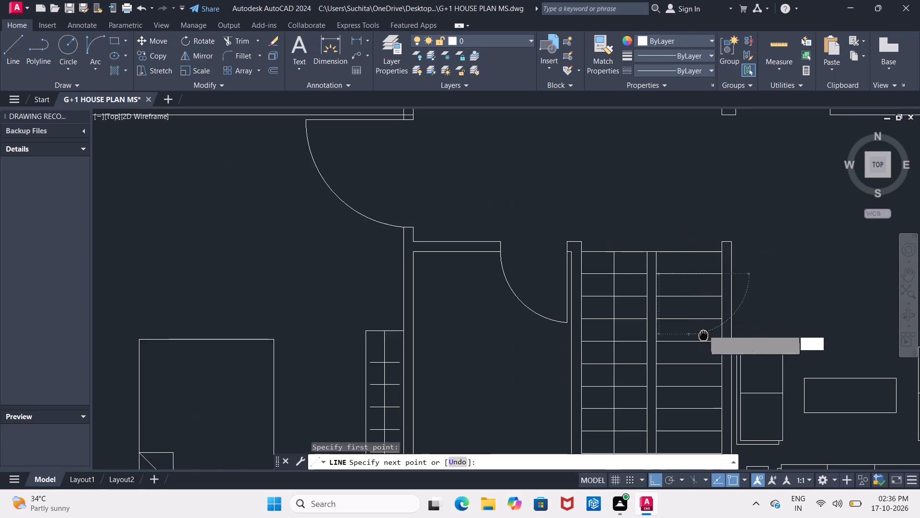
middle_drag(682, 269, 655, 201)
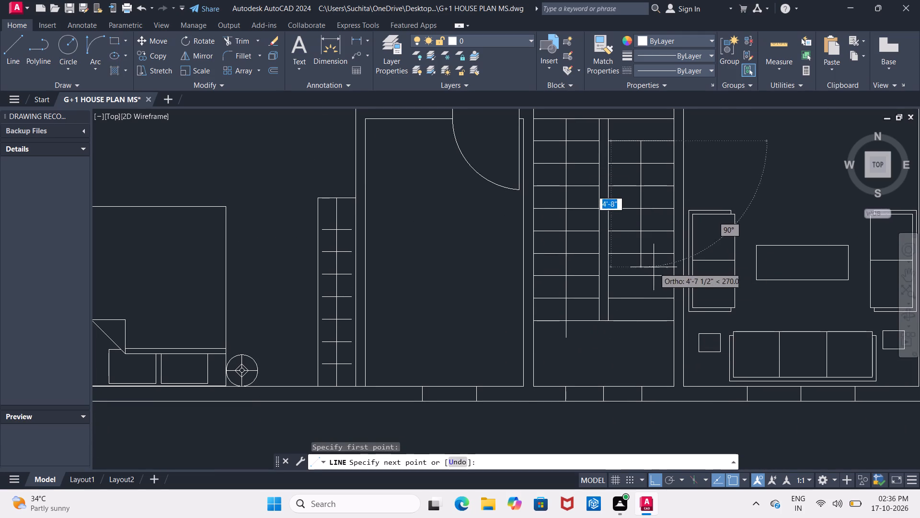
scroll(647, 341, up, 1)
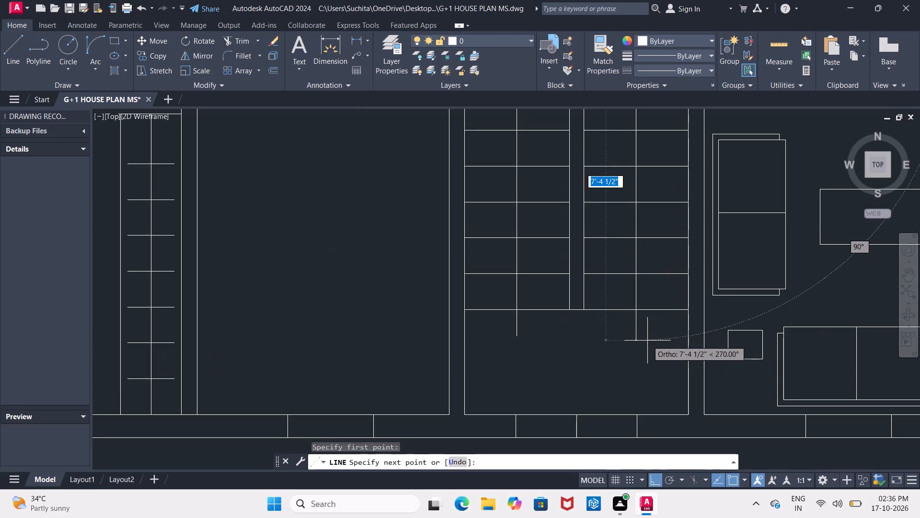
click(647, 337)
key(Escape)
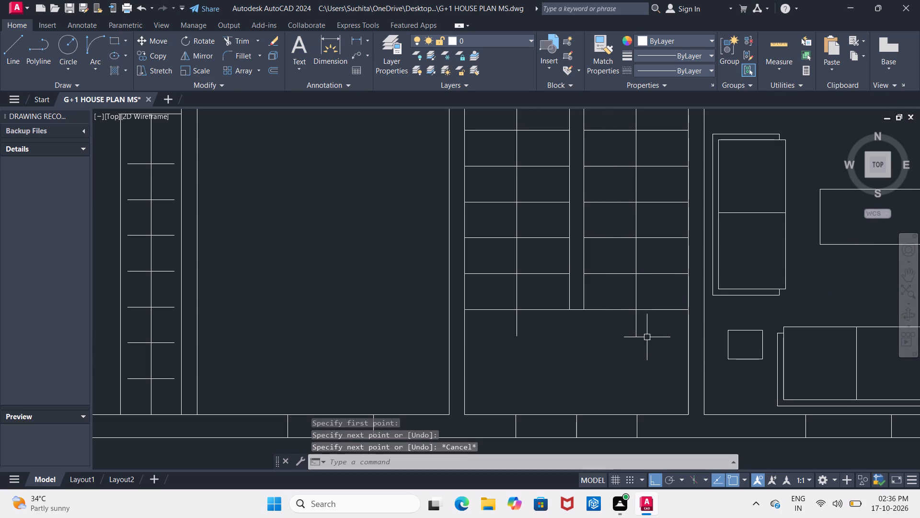
Draw a horizontal line across the landing from the south end of the west midline to the east midline.
click(15, 49)
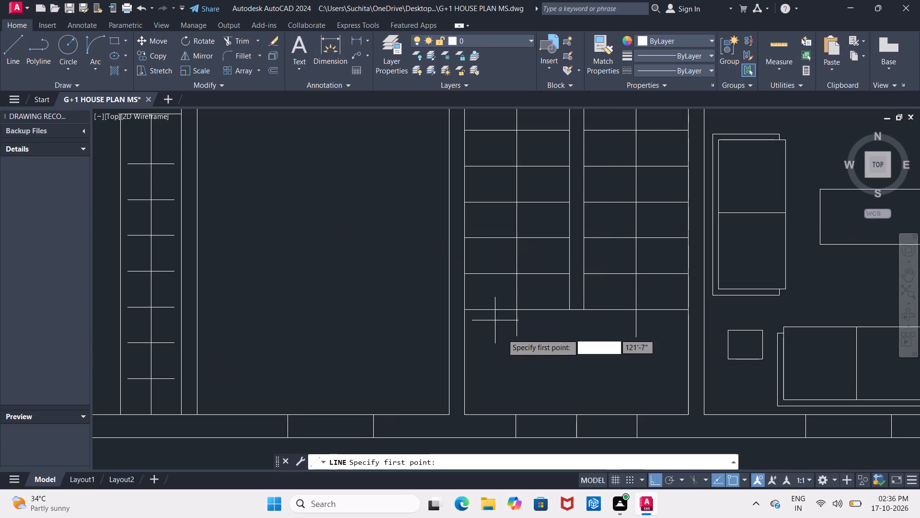
click(514, 336)
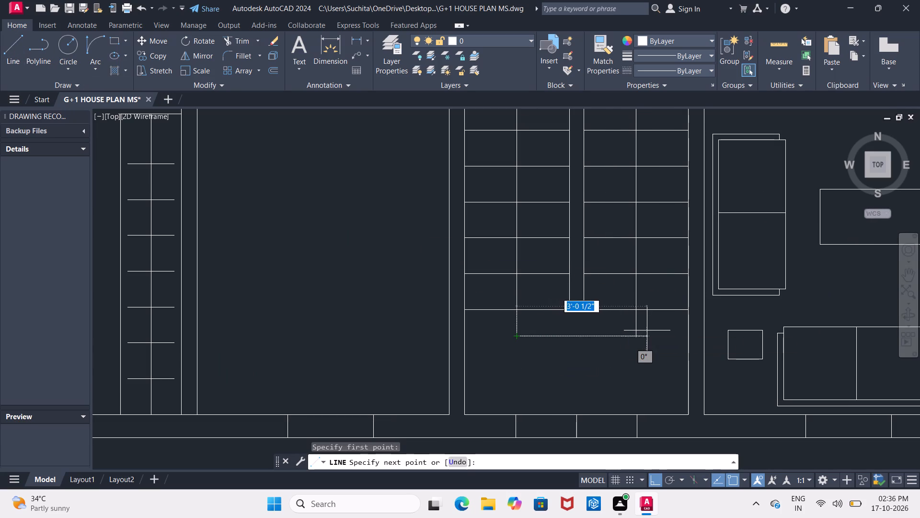
click(634, 332)
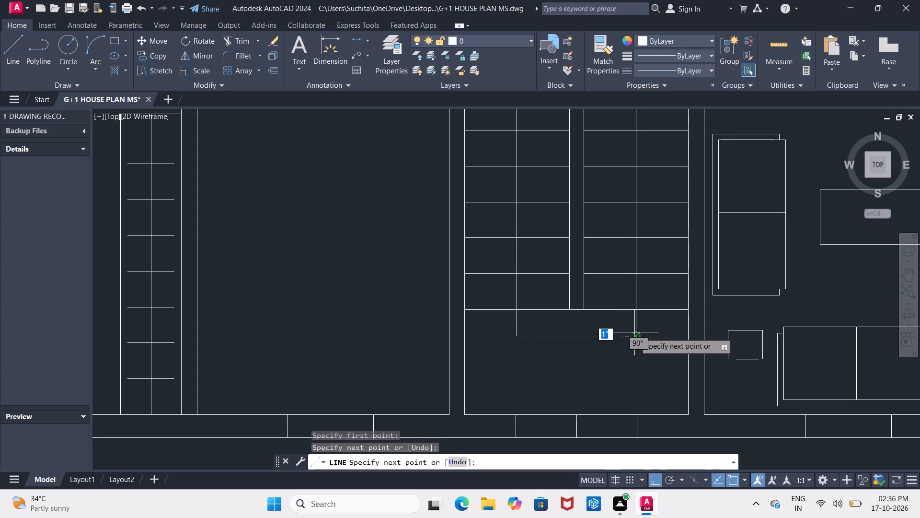
key(Escape)
Trim the short stub of the east flight's midline projecting south of the horizontal line across the landing.
middle_click(638, 282)
scroll(644, 325, up, 1)
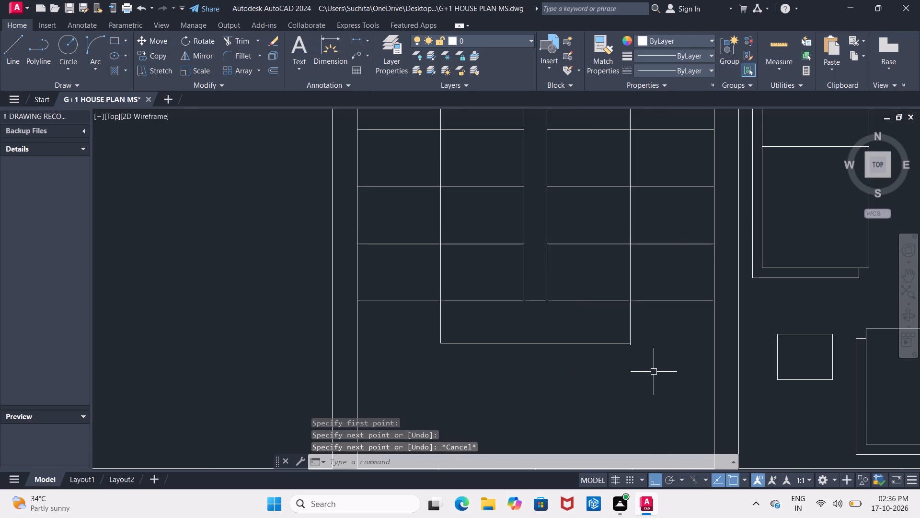
text(TR)
key(space)
key(space)
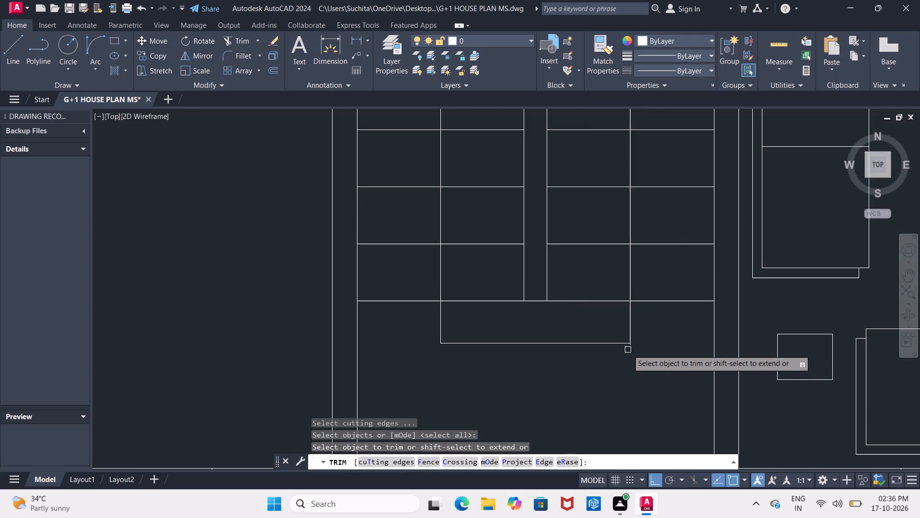
scroll(628, 349, up, 3)
click(634, 332)
scroll(634, 336, down, 4)
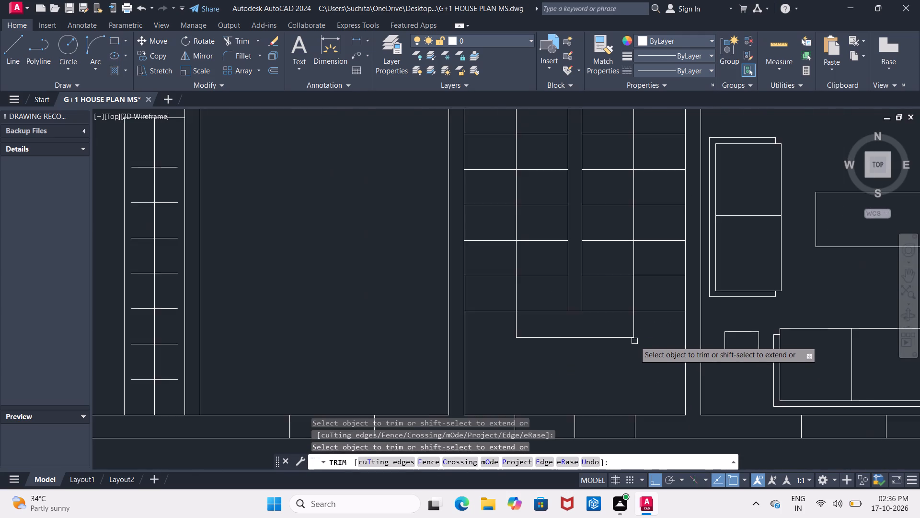
scroll(634, 341, down, 2)
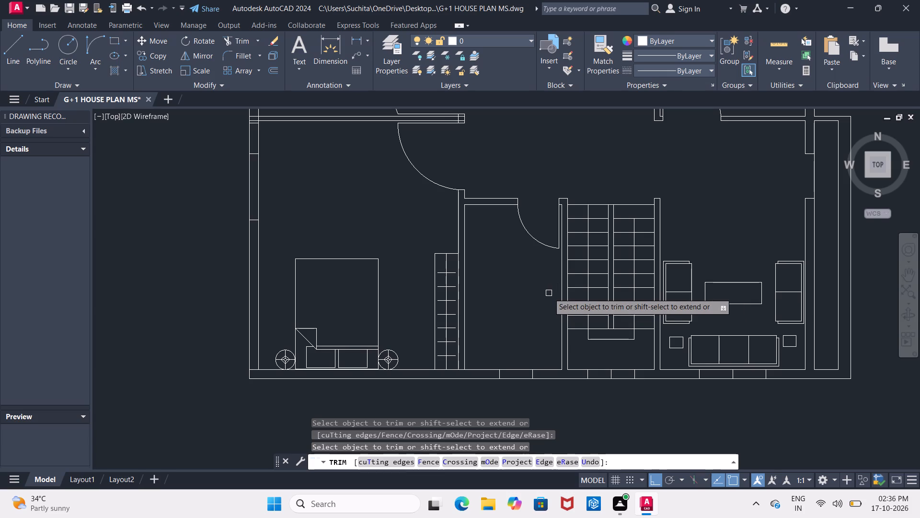
Trim the west flight's midline, segment by segment, north of the second tread line above the landing edge.
scroll(585, 315, up, 3)
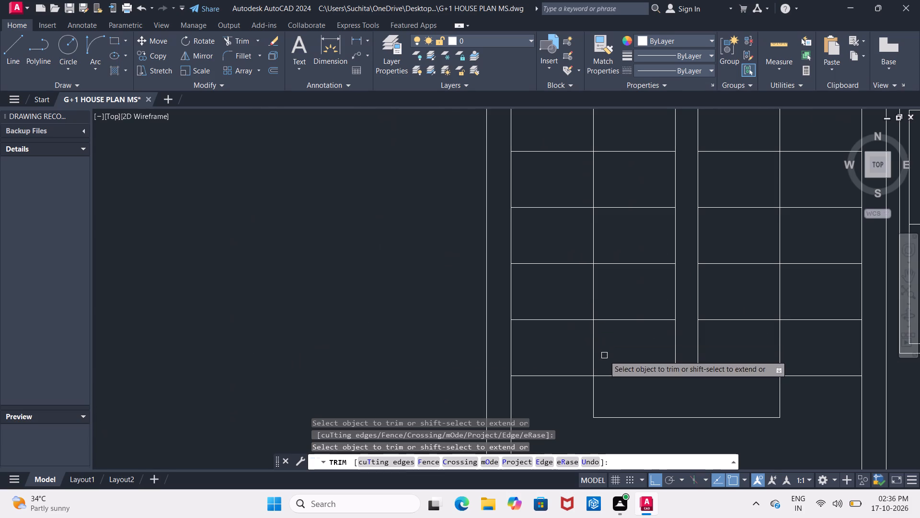
click(594, 257)
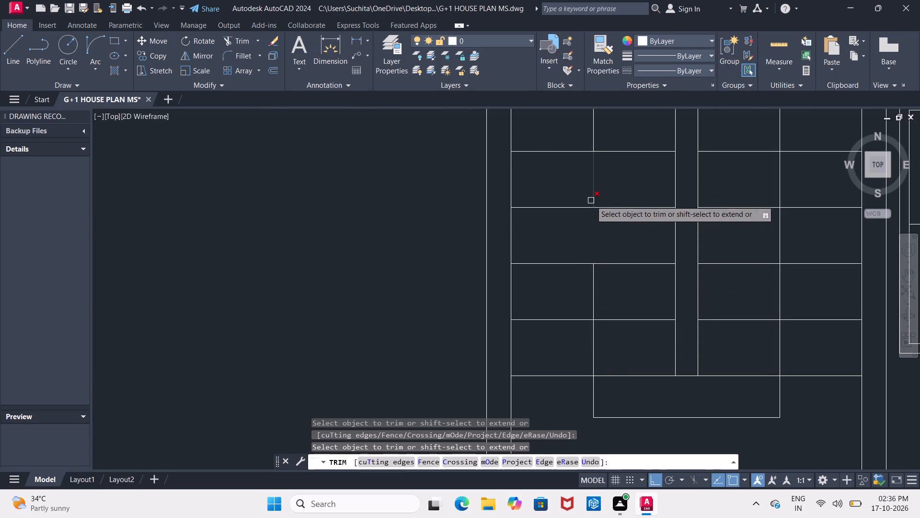
click(593, 188)
middle_drag(593, 194, 607, 379)
click(609, 307)
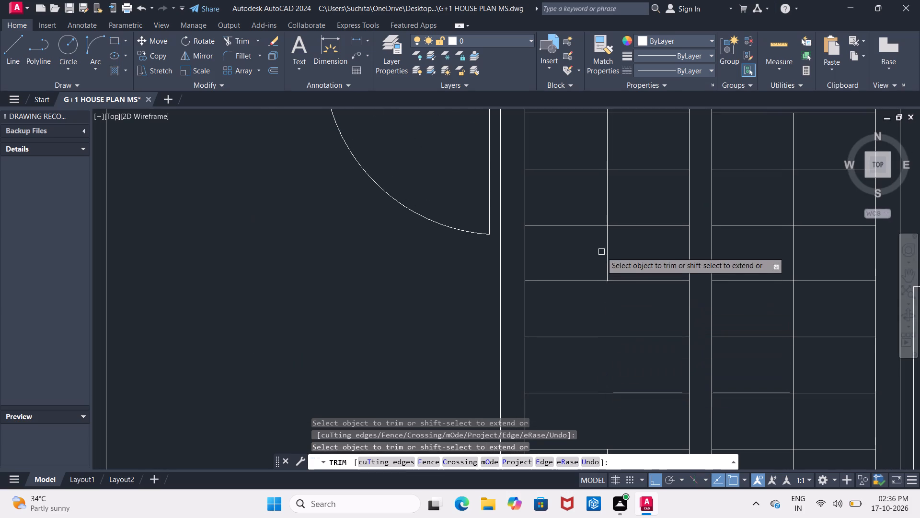
click(608, 253)
click(604, 197)
click(610, 200)
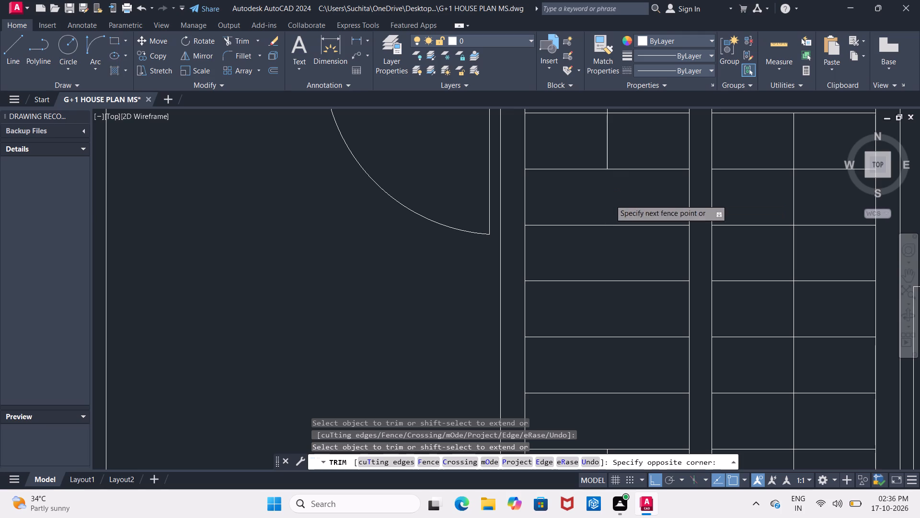
middle_drag(610, 202, 625, 347)
click(622, 284)
click(626, 239)
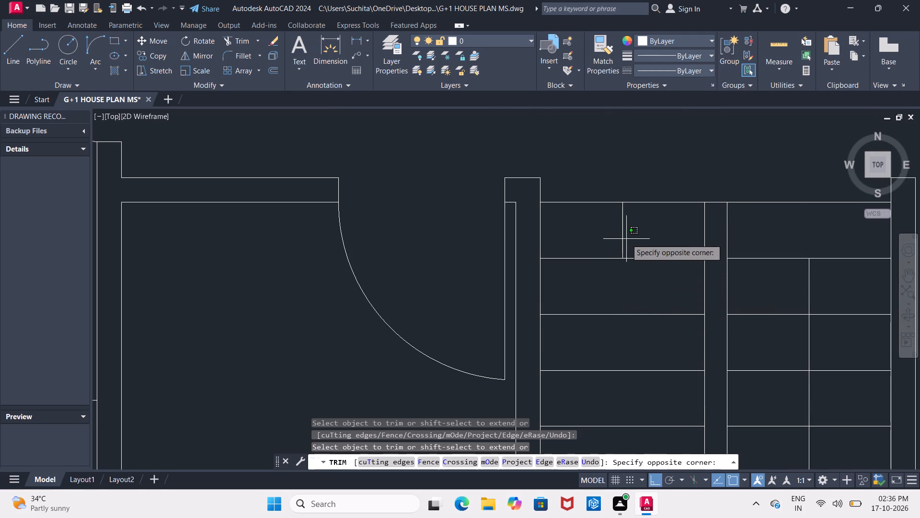
click(620, 240)
click(623, 236)
key(Escape)
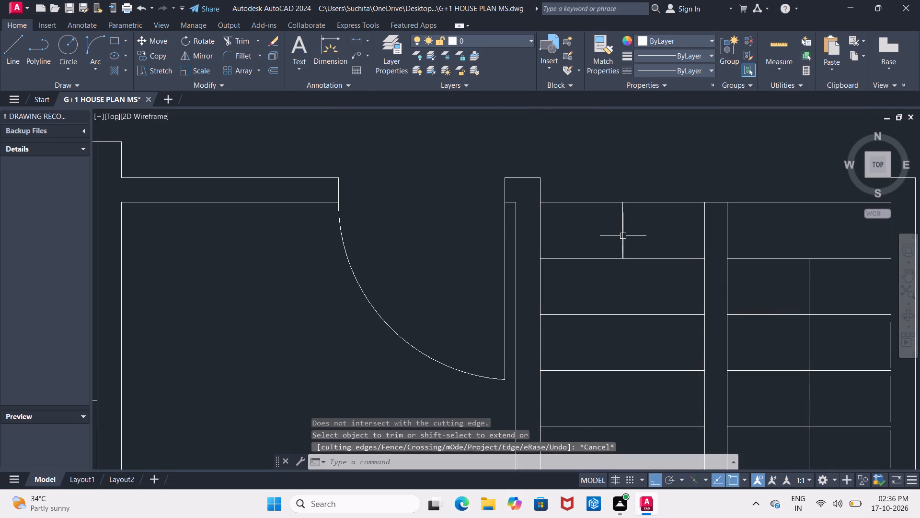
Erase the leftover midline segment in the west flight's topmost tread.
click(623, 236)
key(Delete)
scroll(622, 236, down, 3)
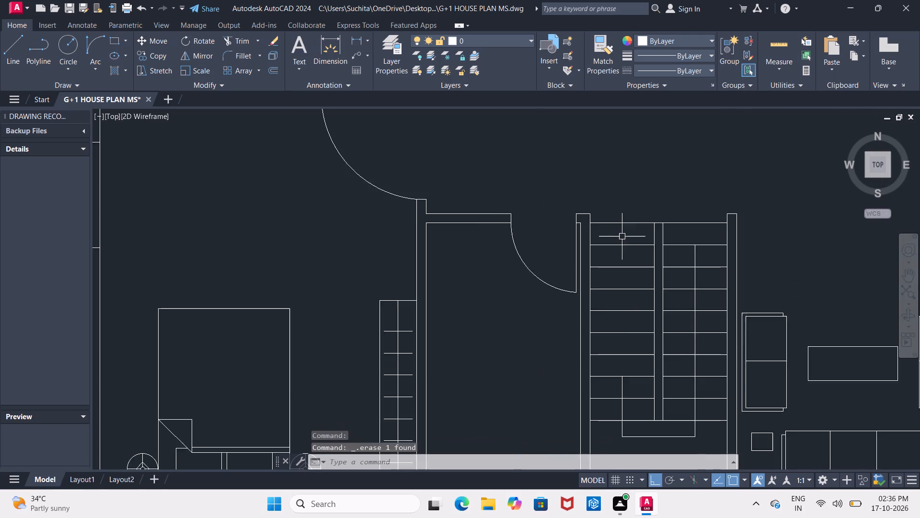
Stretch the north end of the east flight's vertical midline straight up past the top tread line.
middle_drag(672, 296, 574, 295)
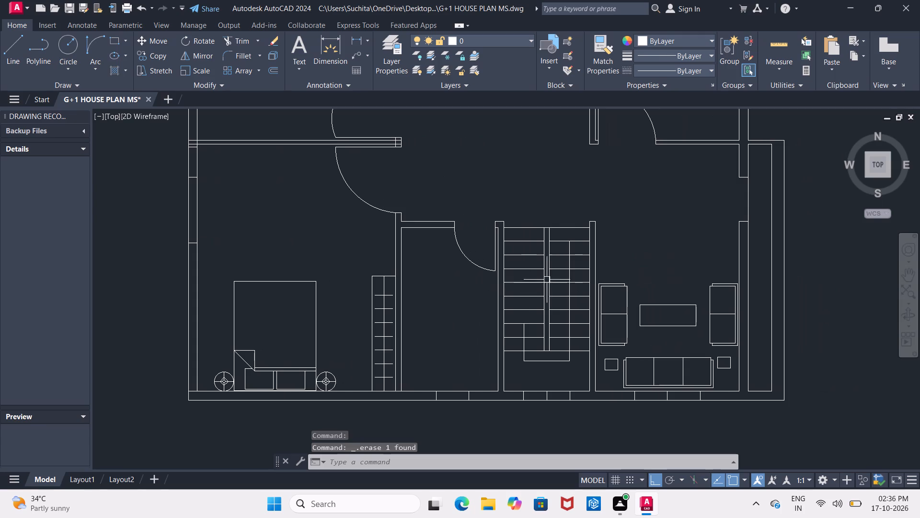
scroll(564, 269, up, 4)
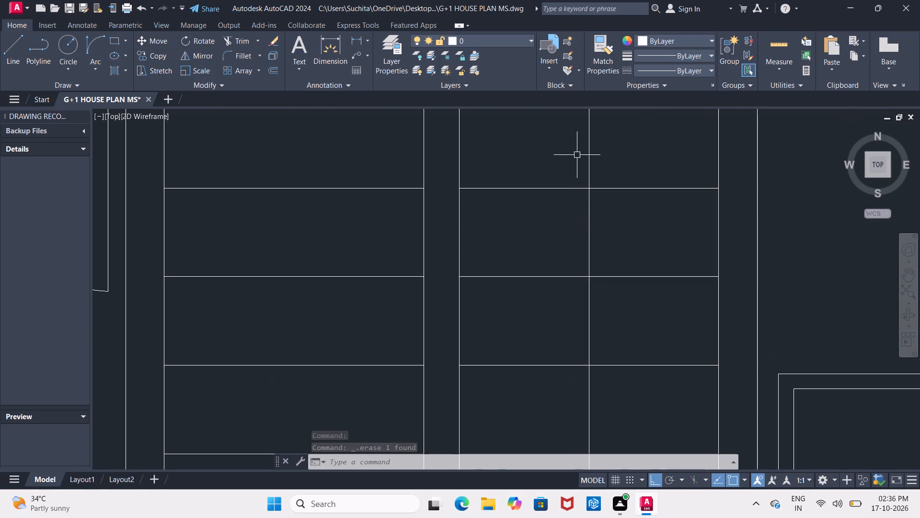
middle_drag(577, 155, 558, 296)
click(568, 273)
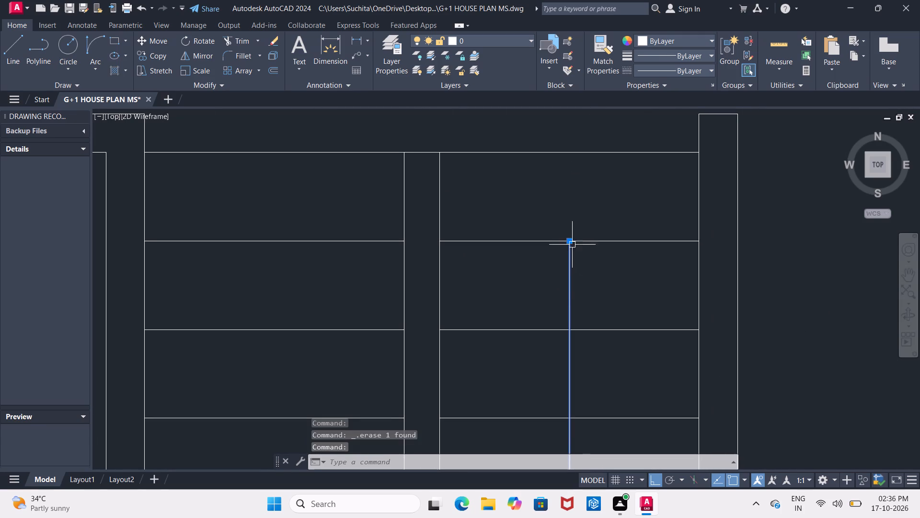
click(571, 243)
click(561, 129)
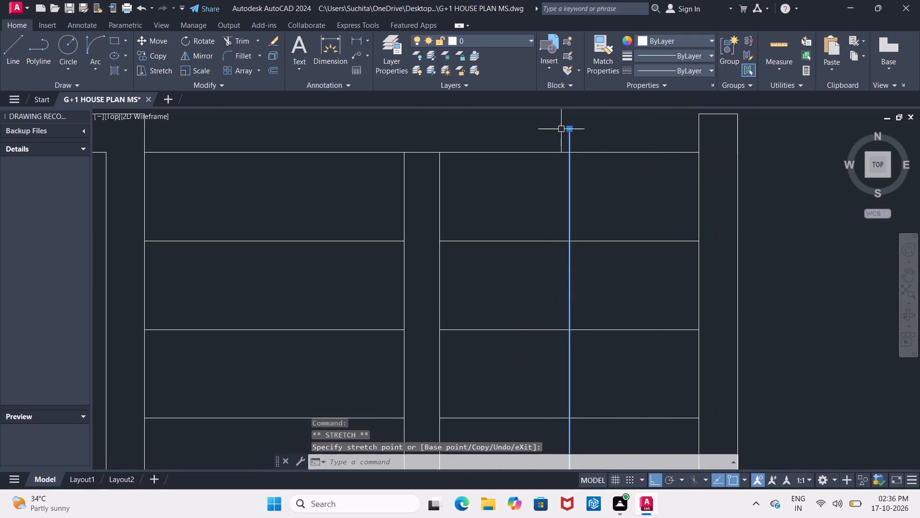
key(Escape)
Trim the part of the east flight's midline projecting north of the top tread line.
text(TR)
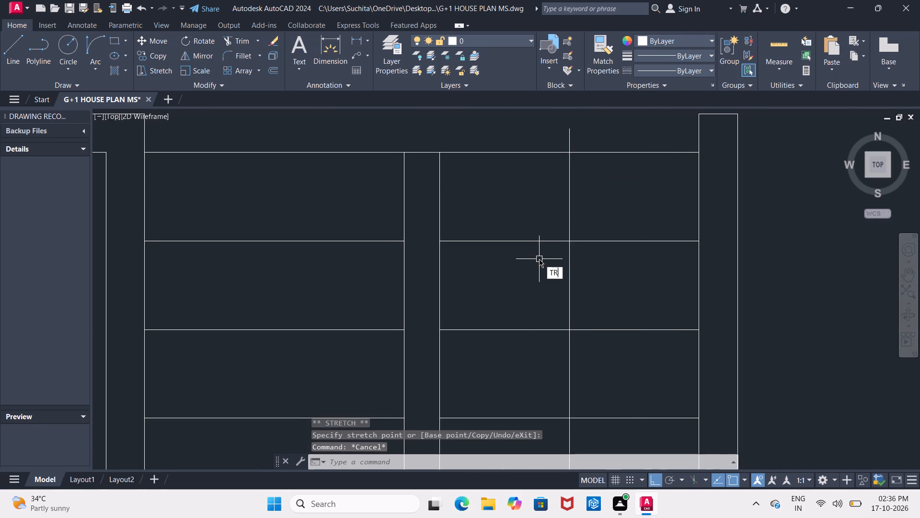
key(space)
key(space)
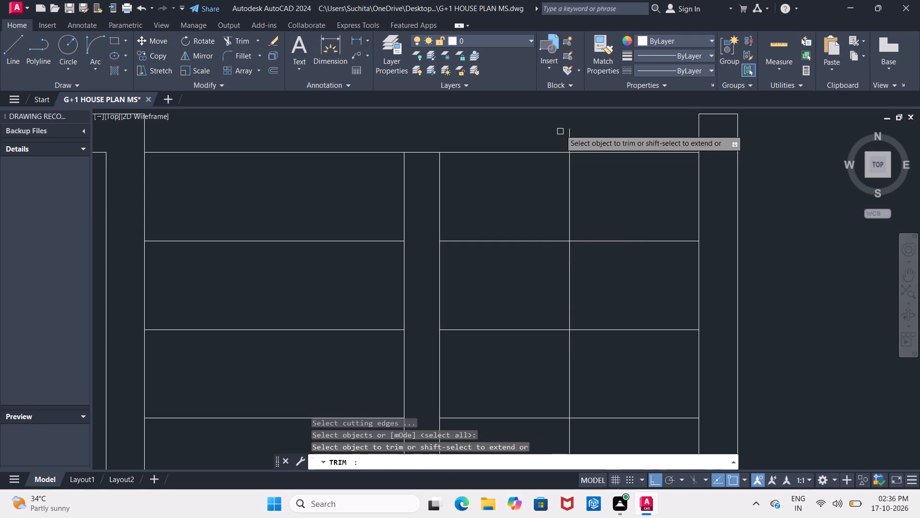
click(568, 141)
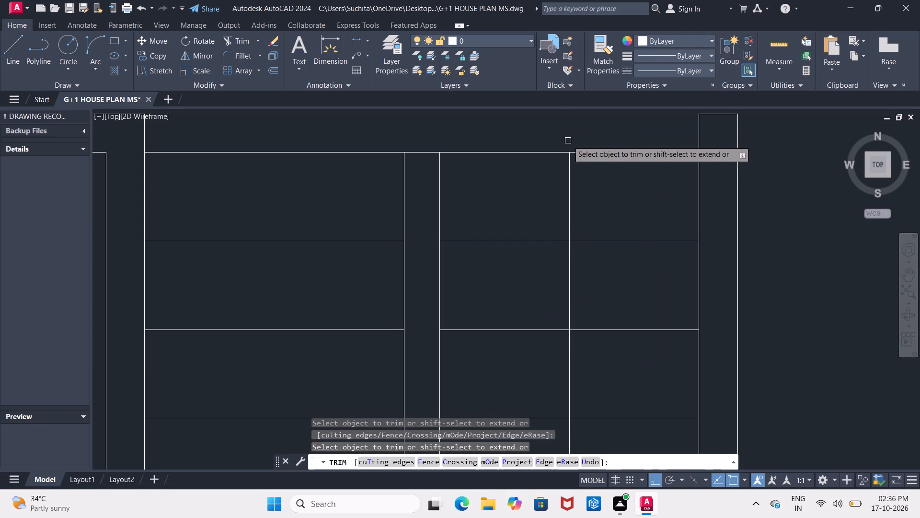
key(Escape)
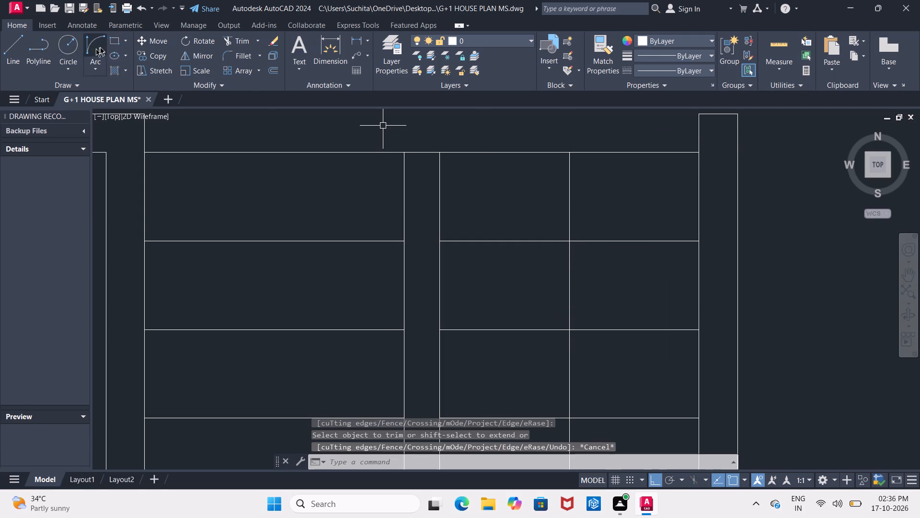
With Ortho off, draw a diagonal arrowhead line about 3" long running southwest from the north end of the east flight's midline.
click(24, 51)
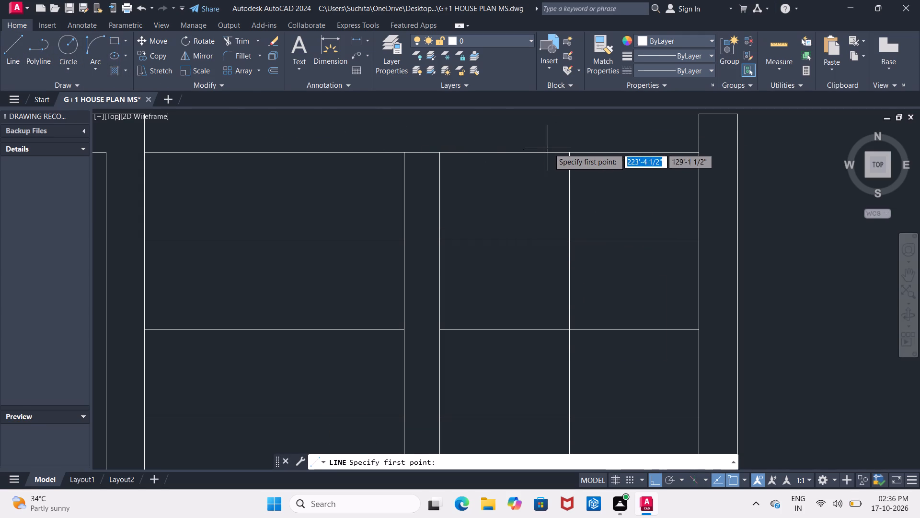
click(566, 153)
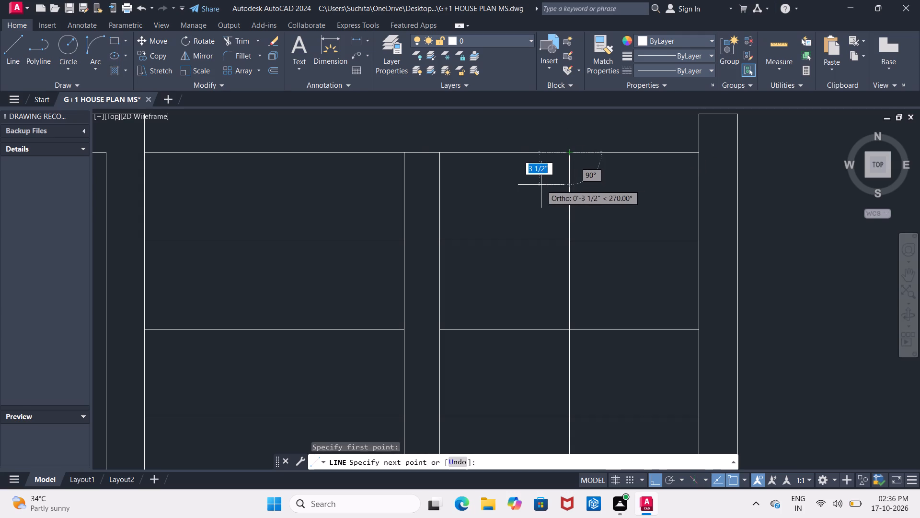
click(661, 484)
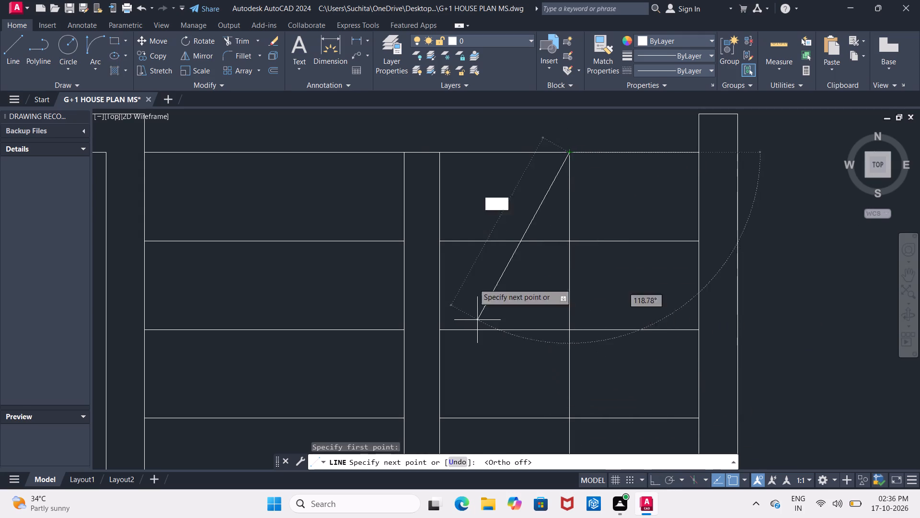
scroll(549, 169, up, 1)
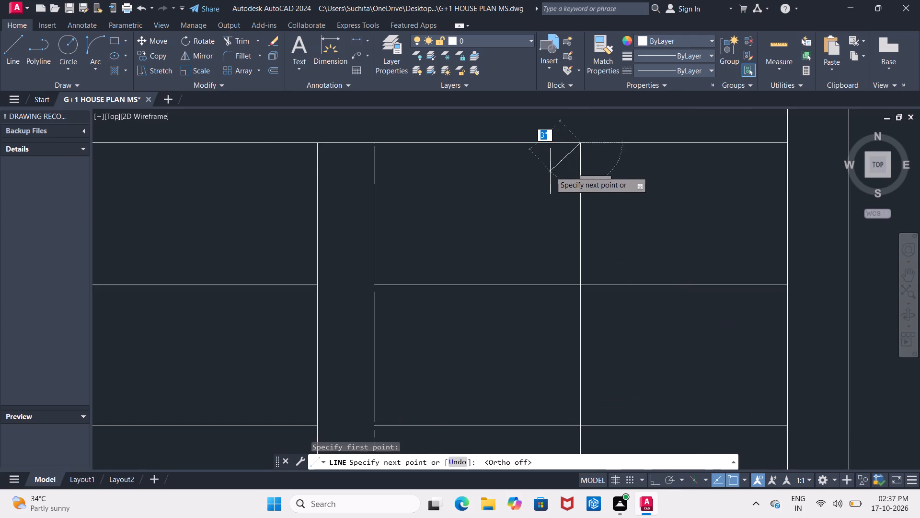
scroll(551, 172, up, 1)
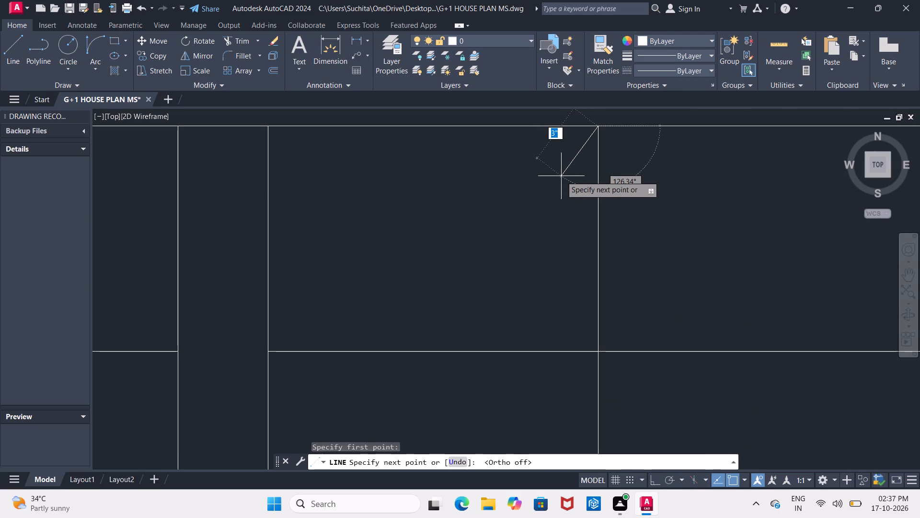
click(561, 176)
key(Escape)
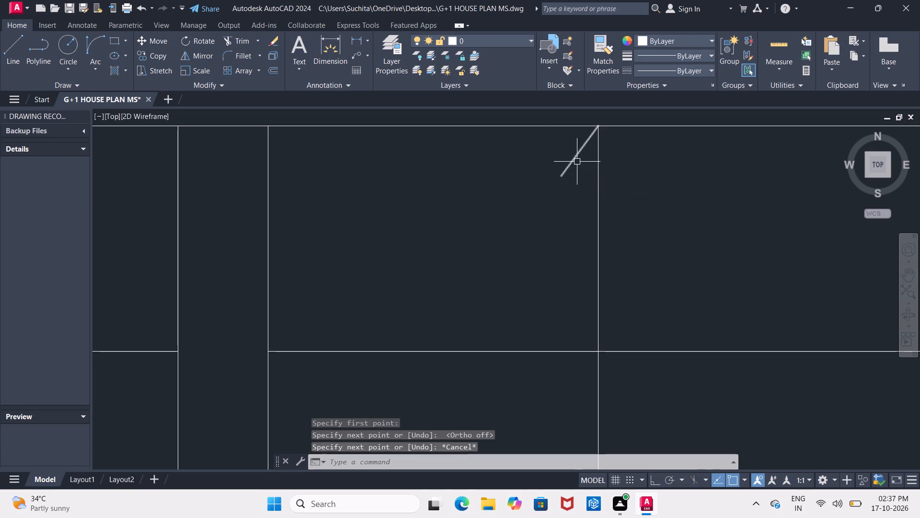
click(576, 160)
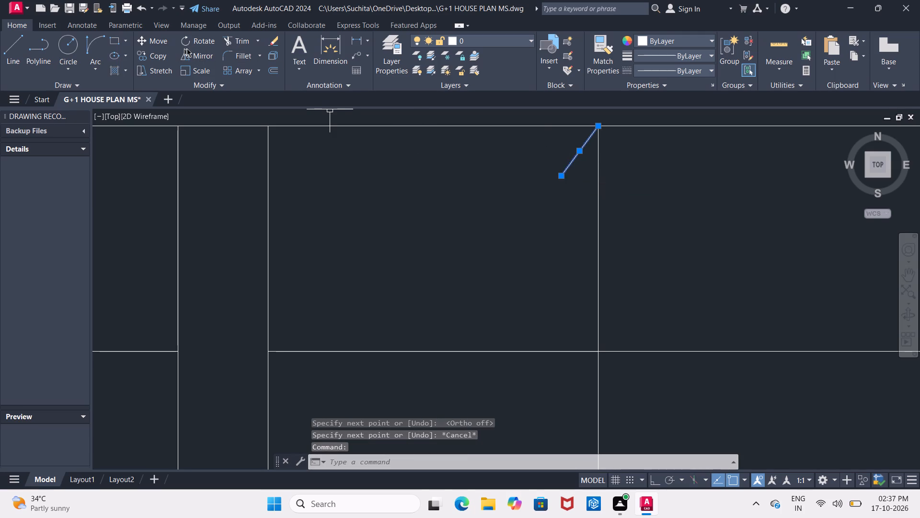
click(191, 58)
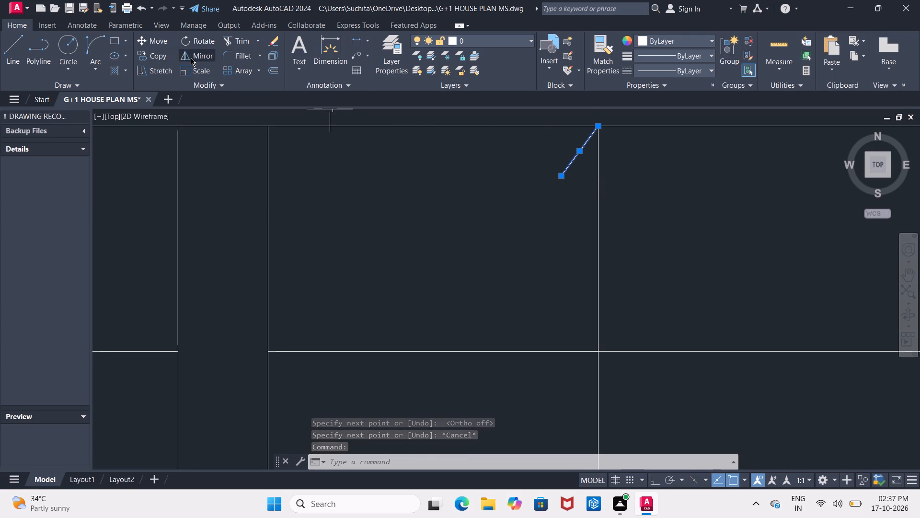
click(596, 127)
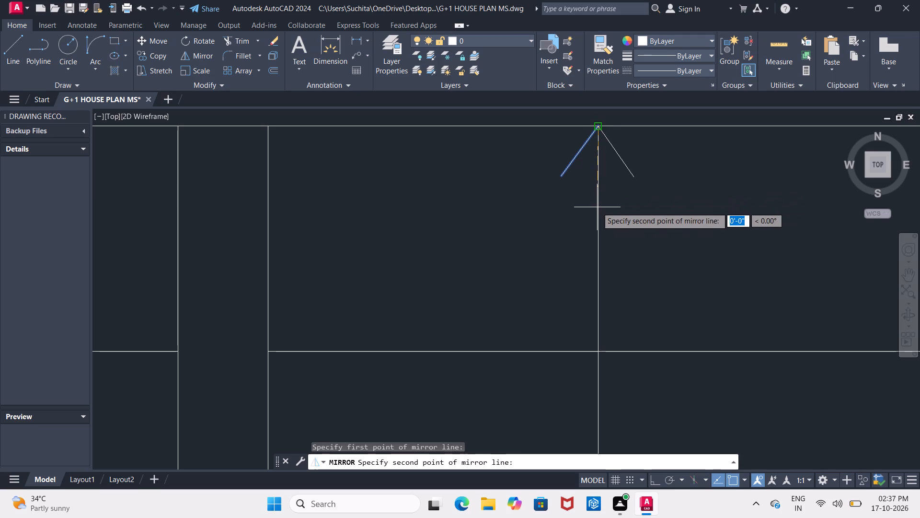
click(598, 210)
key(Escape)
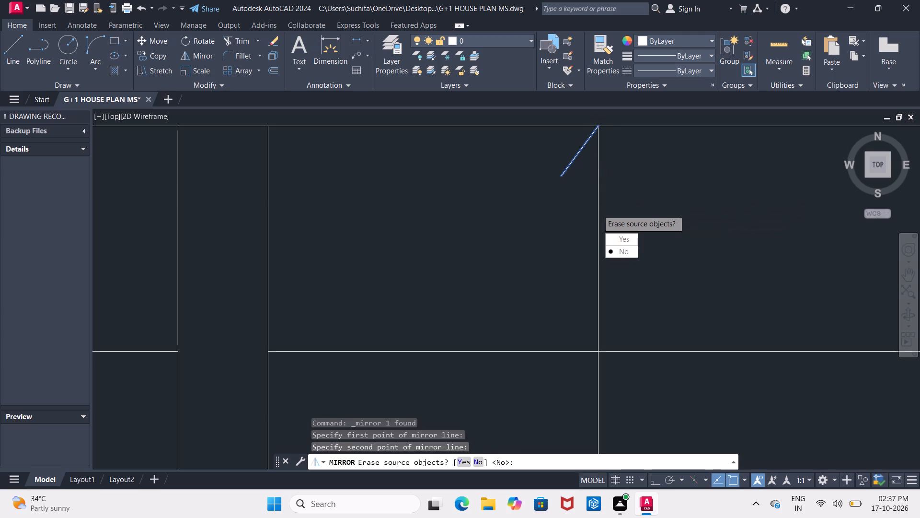
With Ortho on, mirror the diagonal arrowhead line about the east flight's midline, keeping the source line.
click(658, 479)
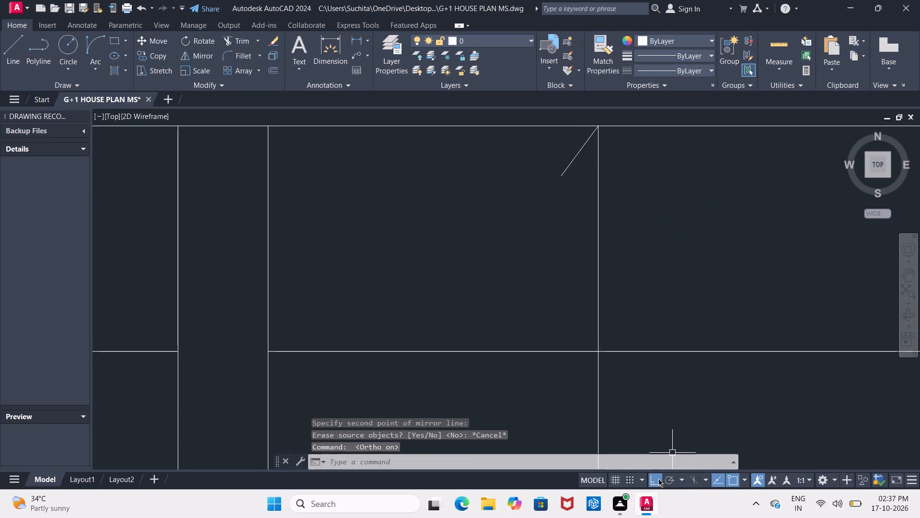
click(567, 169)
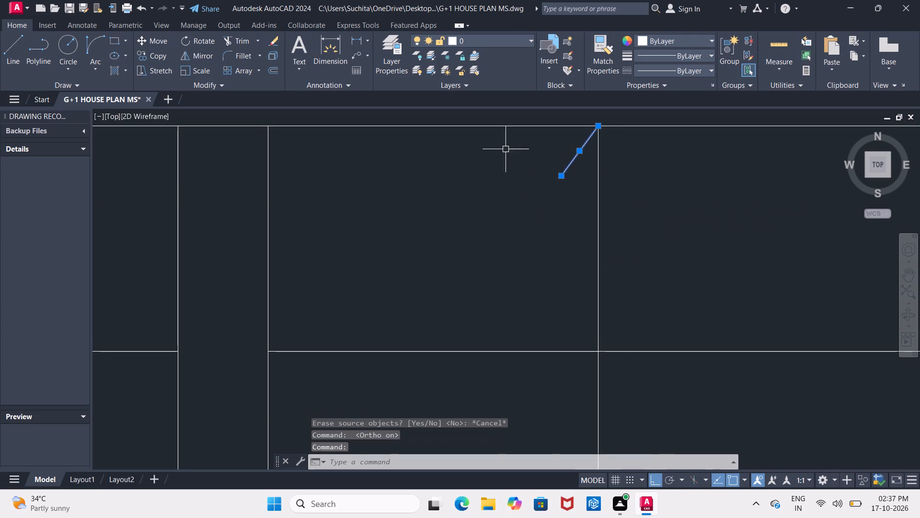
click(208, 54)
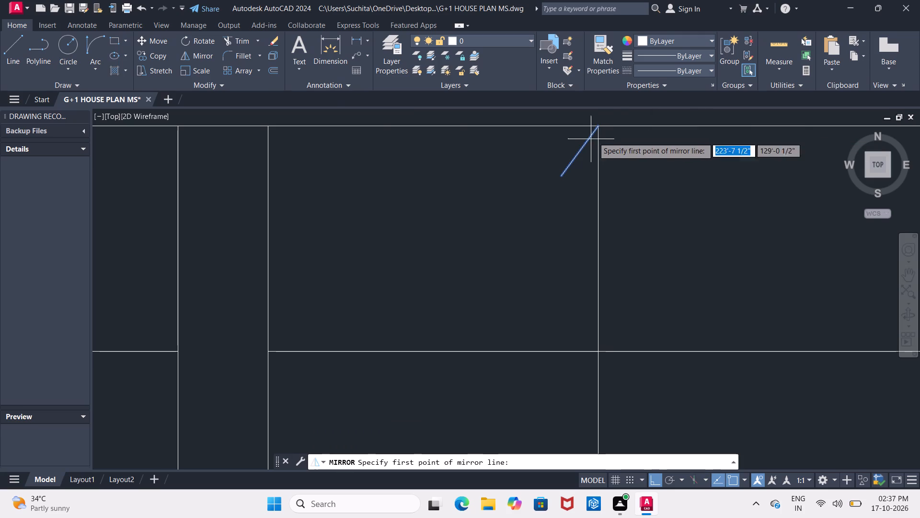
click(596, 129)
click(605, 191)
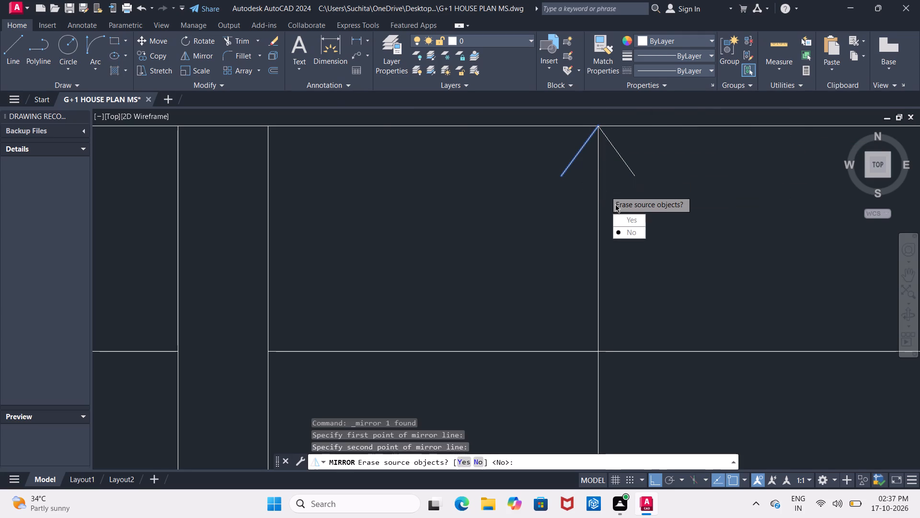
drag(625, 227, 605, 191)
scroll(605, 191, down, 6)
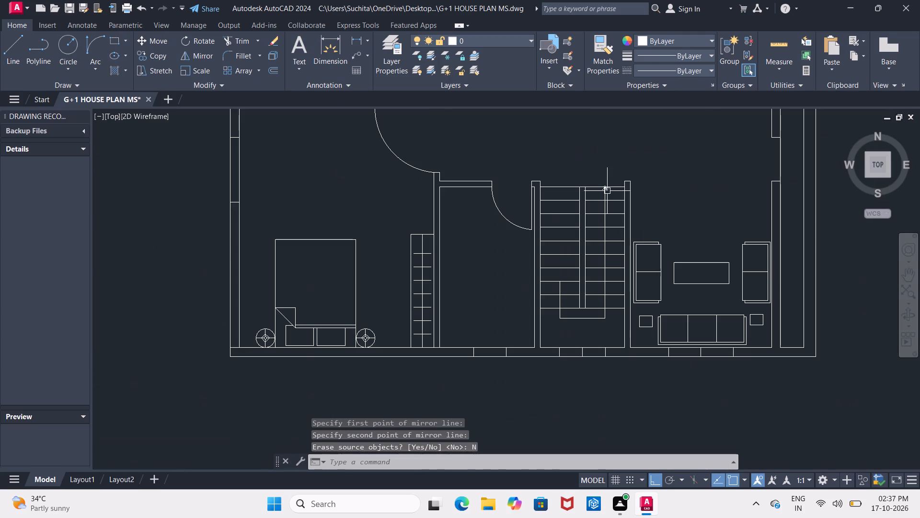
middle_drag(586, 144, 631, 221)
scroll(631, 221, down, 2)
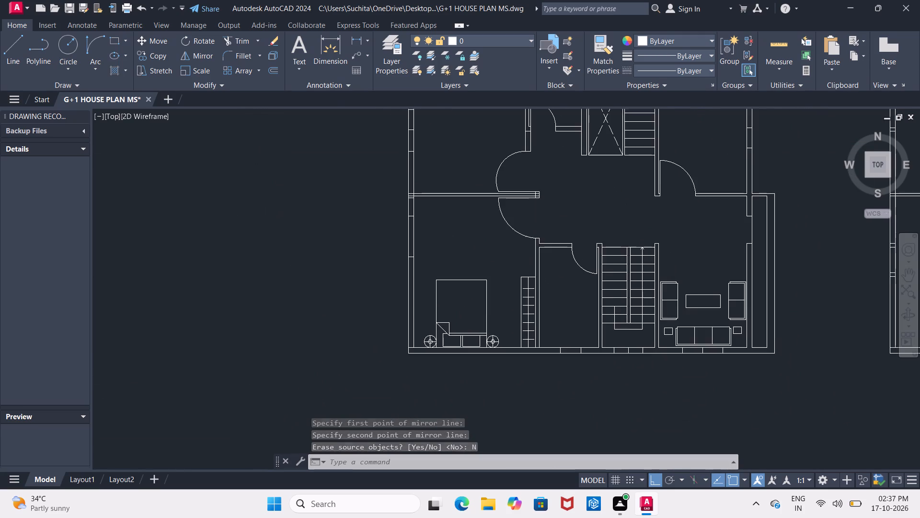
Copy the bed and its two side tables from the southwest bedroom straight north into the northwest bedroom.
scroll(550, 312, up, 1)
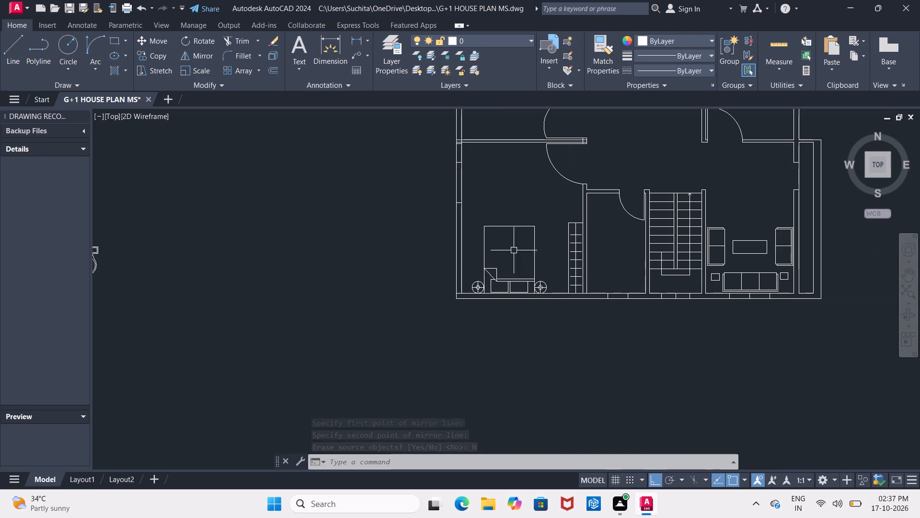
click(468, 221)
click(557, 327)
middle_drag(518, 220, 533, 296)
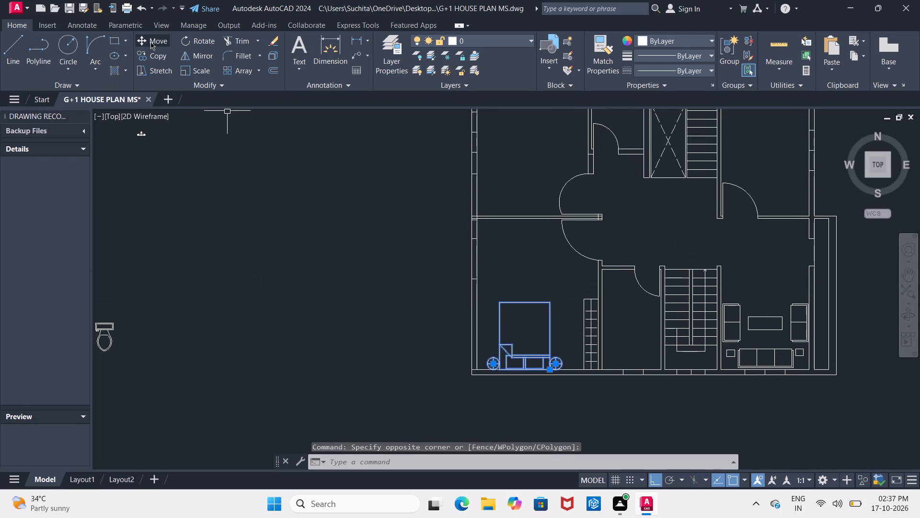
click(152, 54)
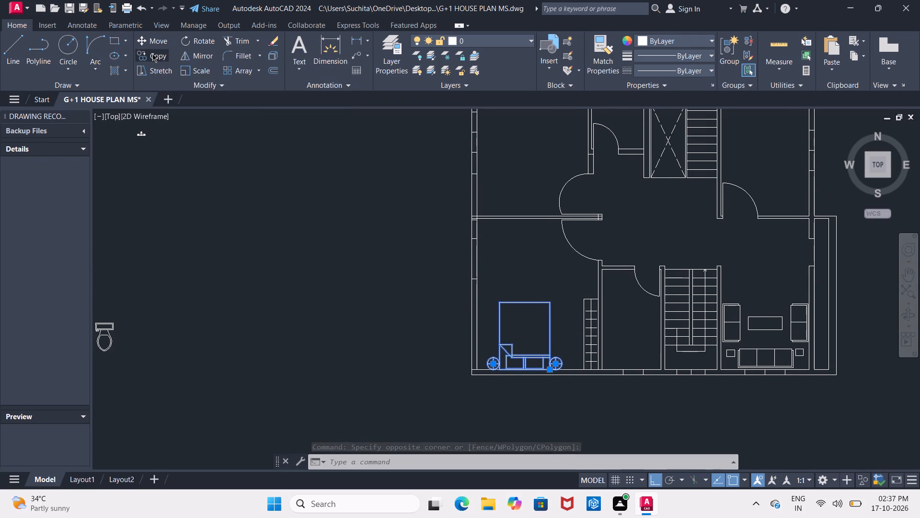
click(530, 323)
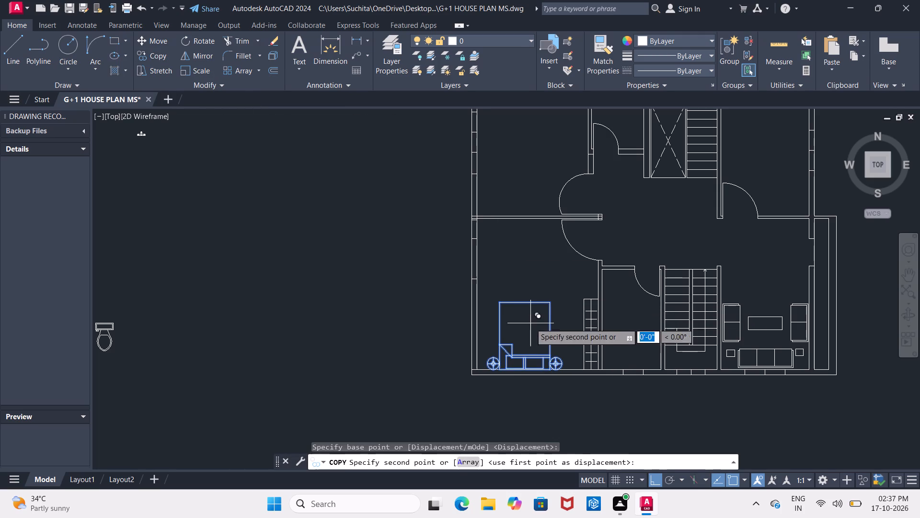
middle_drag(519, 163, 522, 316)
click(517, 267)
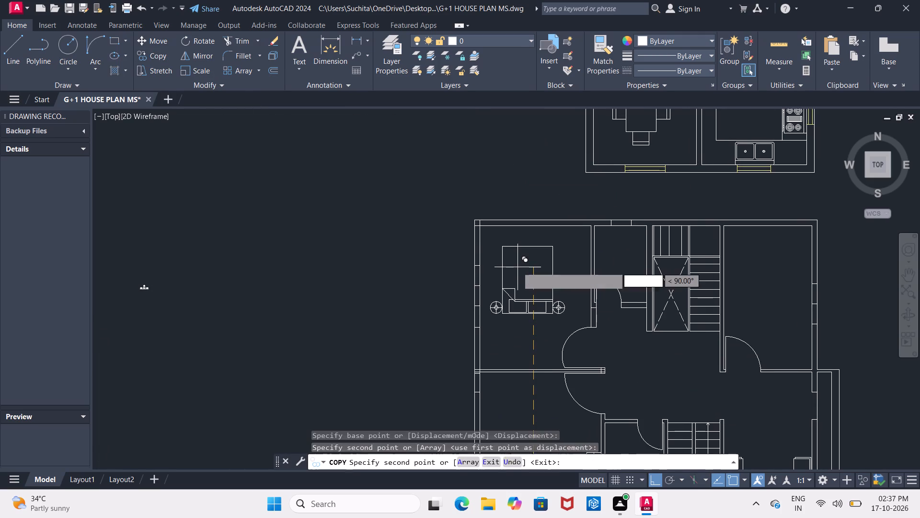
key(Escape)
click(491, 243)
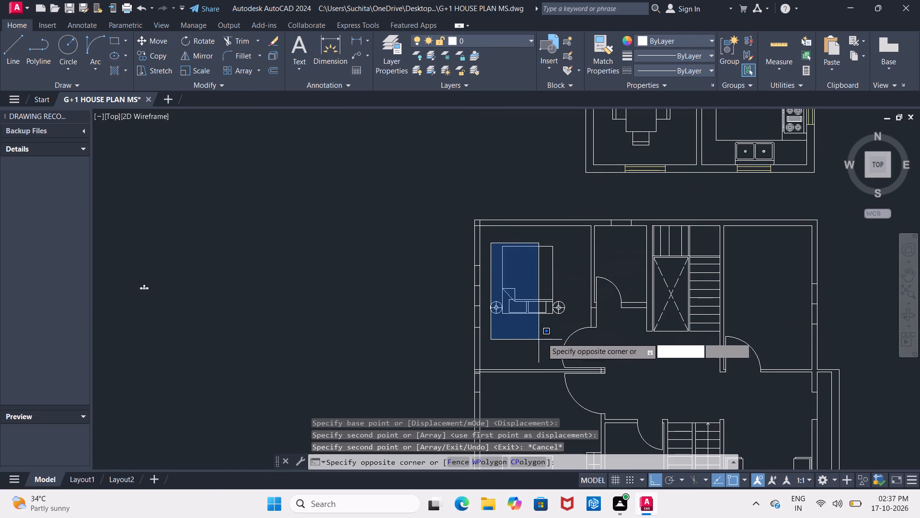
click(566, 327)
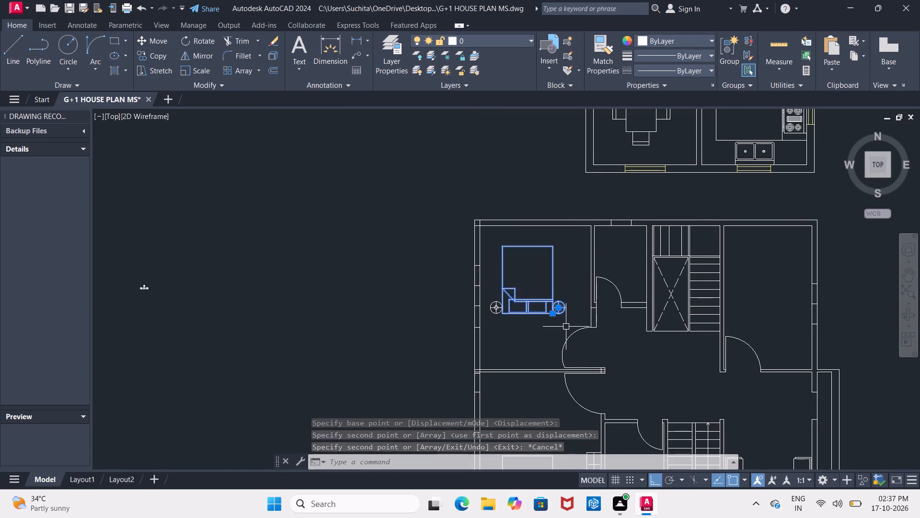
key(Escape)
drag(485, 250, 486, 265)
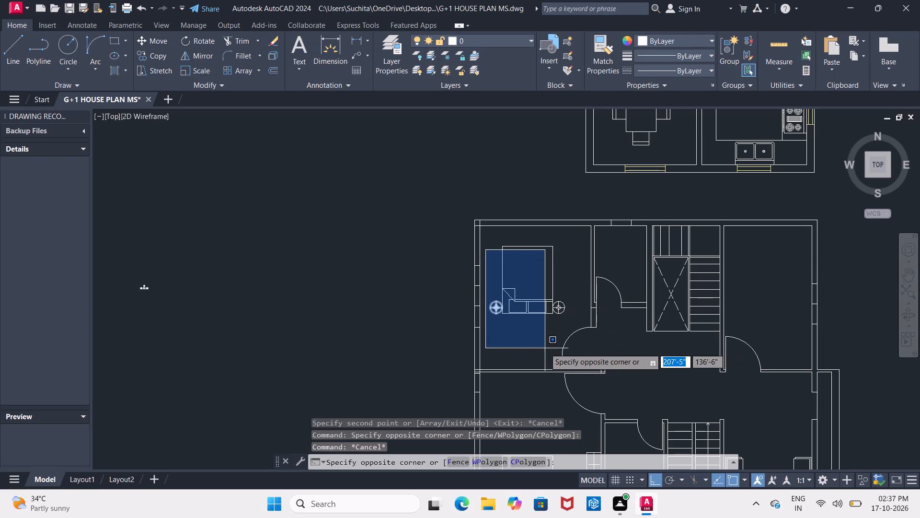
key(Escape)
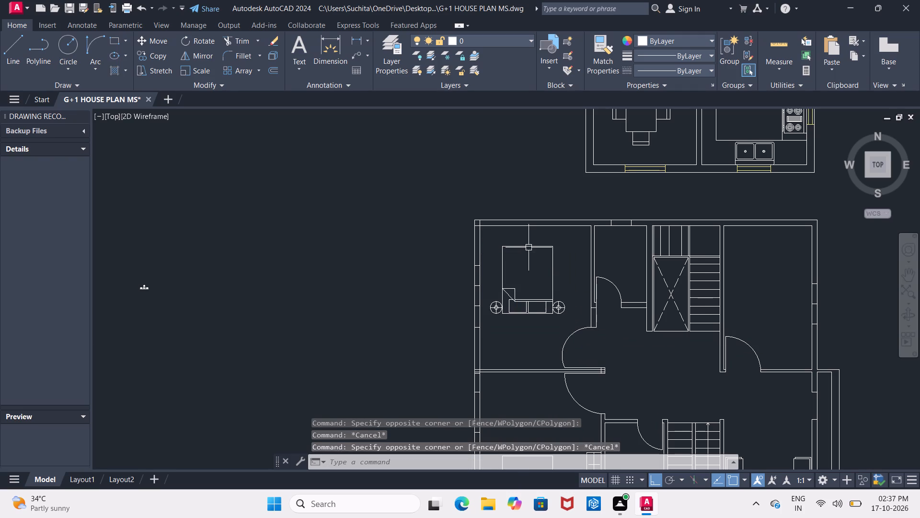
Rotate the copied bed and both side tables 180° about the bed's northeast corner.
click(529, 247)
click(501, 308)
click(565, 305)
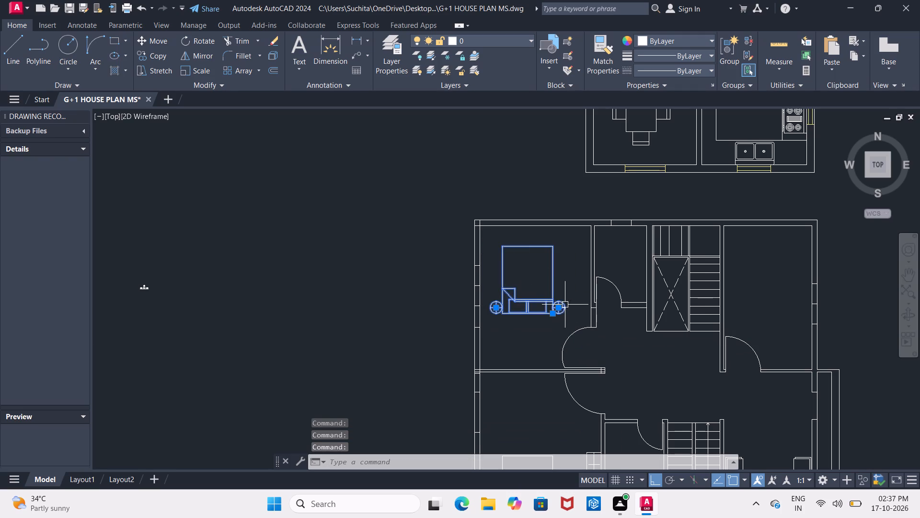
click(190, 43)
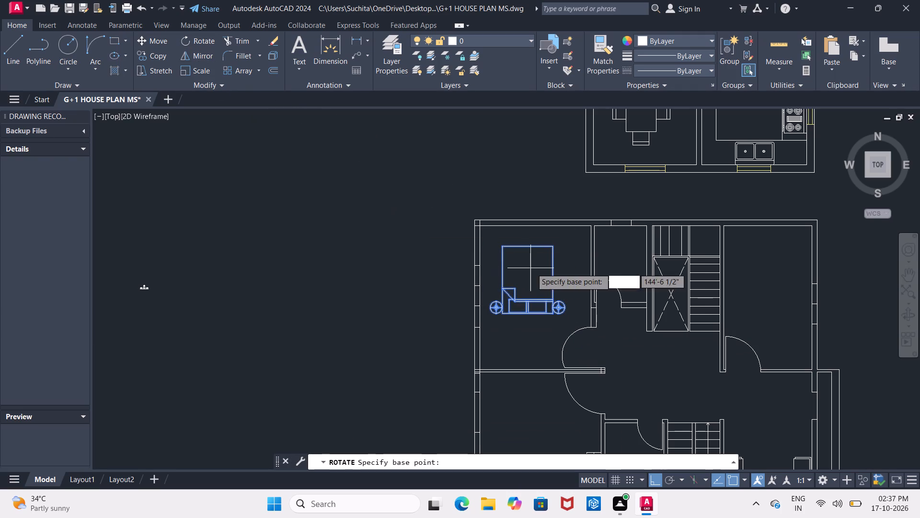
click(550, 244)
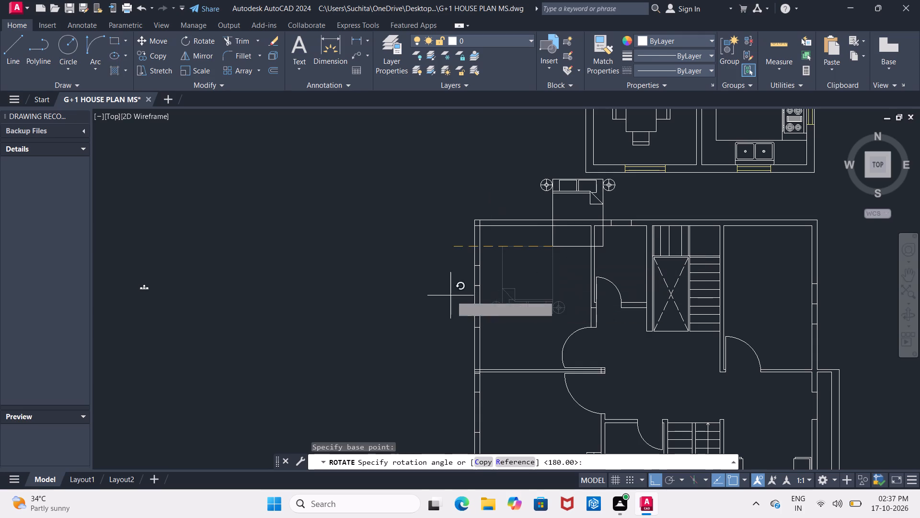
click(435, 276)
With Ortho off, move the rotated bed and side tables into the northwest bedroom, with the headboard against the north wall.
click(506, 169)
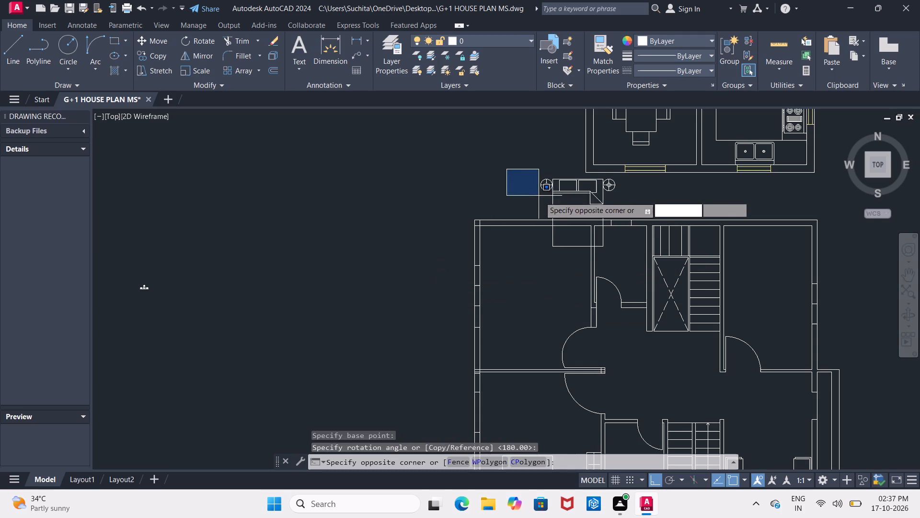
click(597, 257)
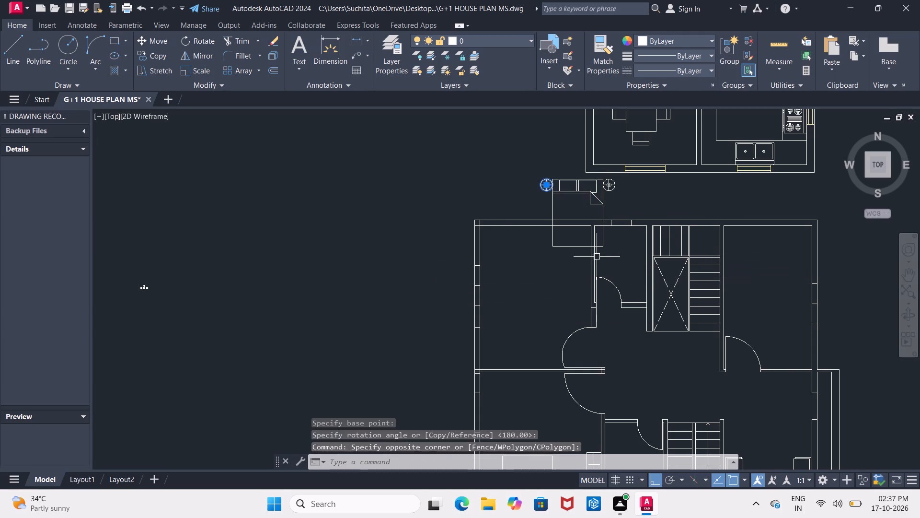
click(605, 217)
click(607, 188)
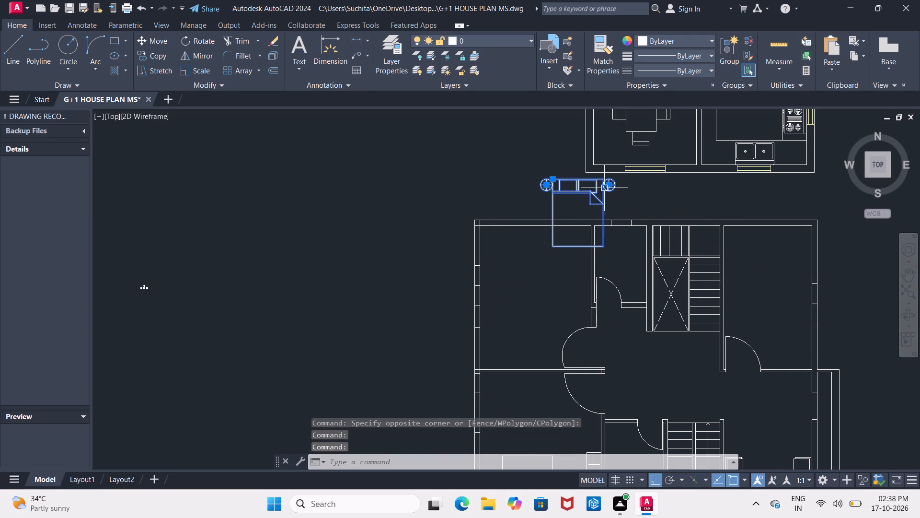
click(157, 47)
click(565, 211)
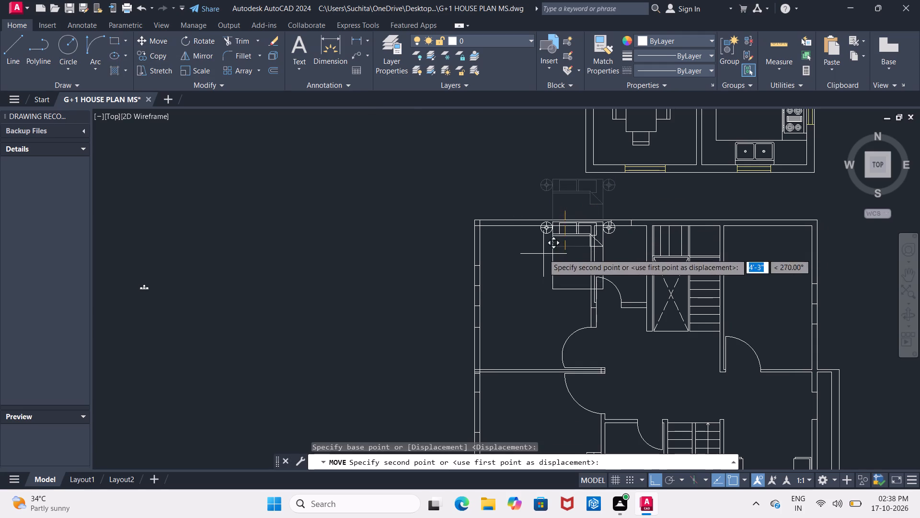
click(655, 479)
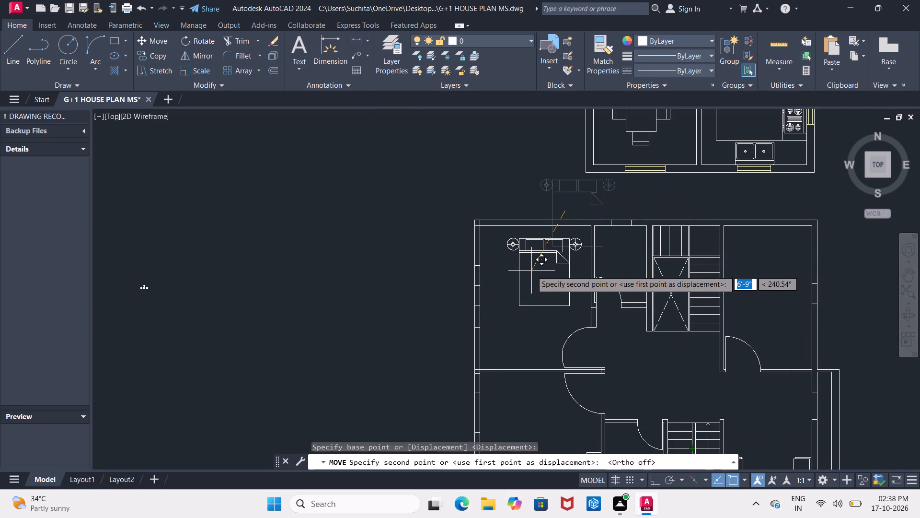
middle_drag(531, 268, 530, 320)
scroll(527, 321, up, 1)
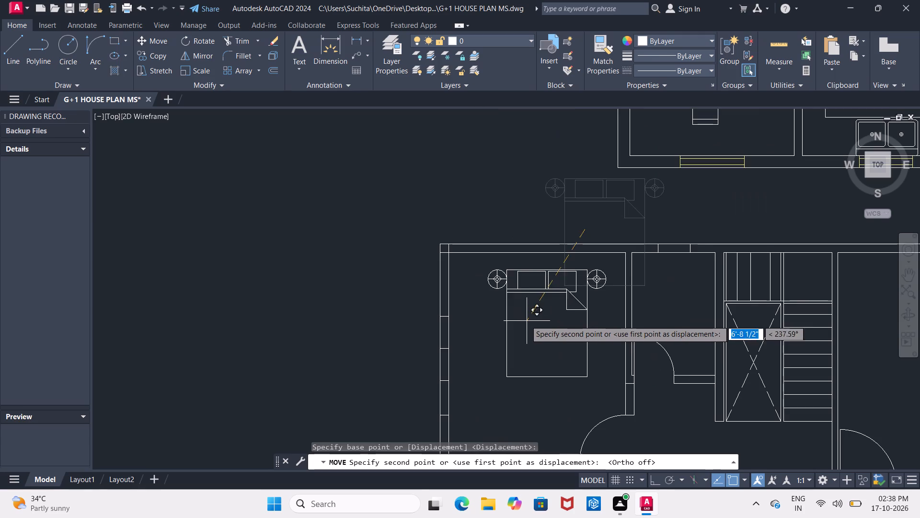
click(503, 304)
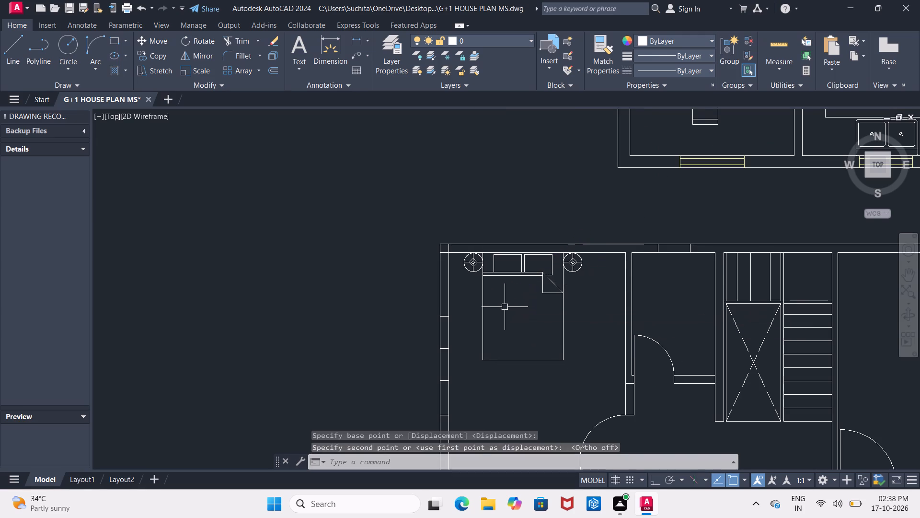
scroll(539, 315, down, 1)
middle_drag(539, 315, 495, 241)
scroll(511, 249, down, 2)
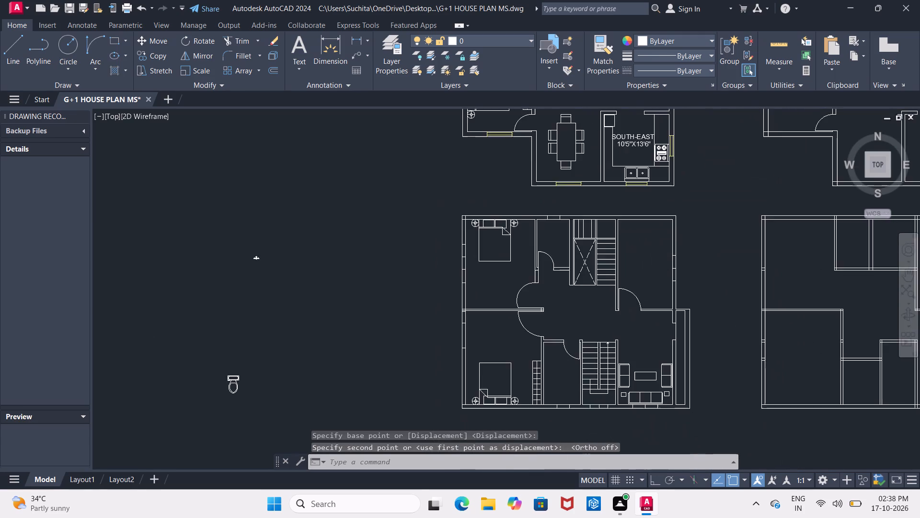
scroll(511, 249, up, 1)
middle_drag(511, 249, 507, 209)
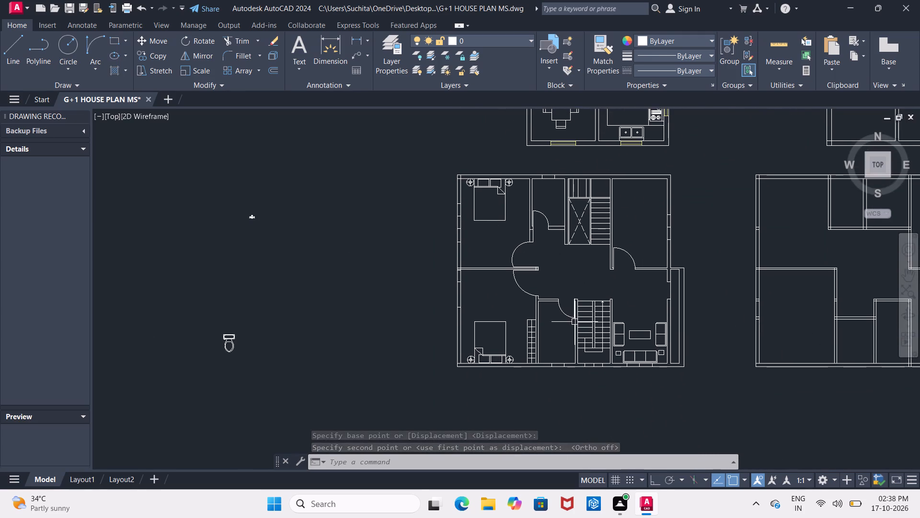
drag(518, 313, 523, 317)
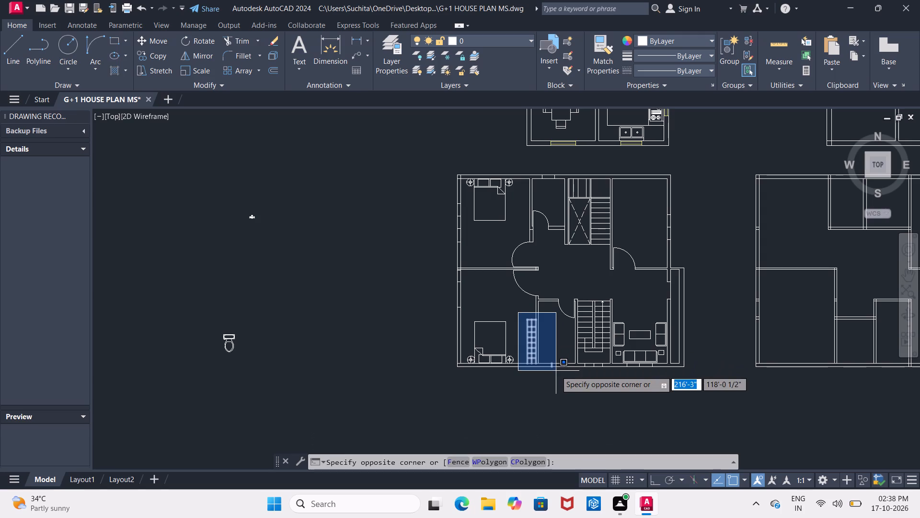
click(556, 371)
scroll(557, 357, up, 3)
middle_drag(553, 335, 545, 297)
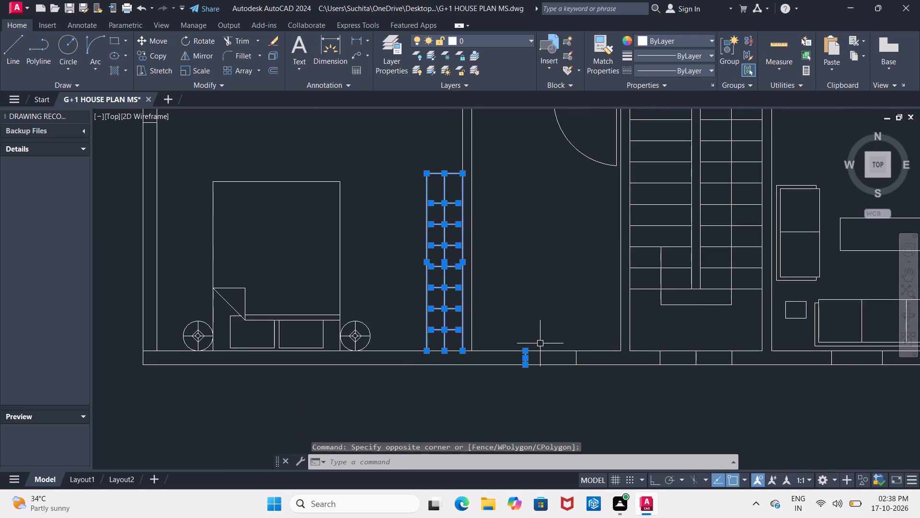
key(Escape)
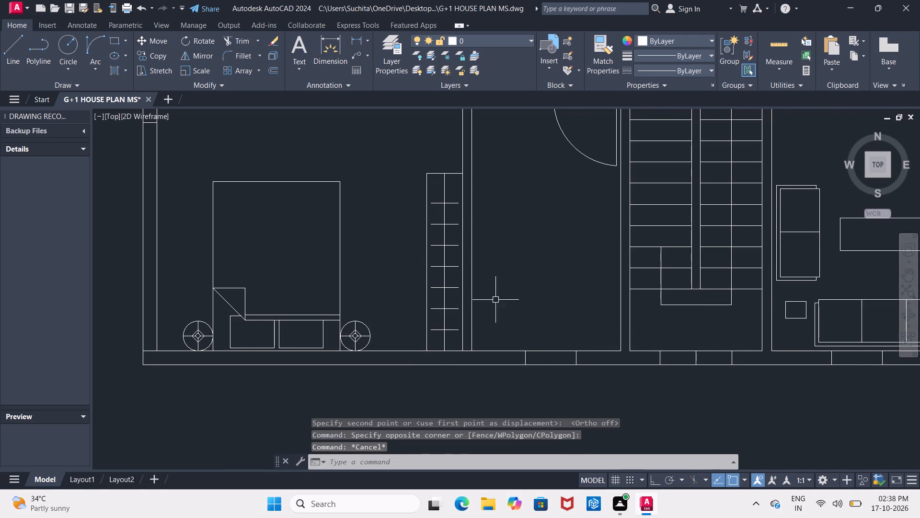
Copy the southwest bedroom's wardrobe by its northeast corner to the northeast inner corner of the northwest bedroom.
drag(410, 151, 420, 165)
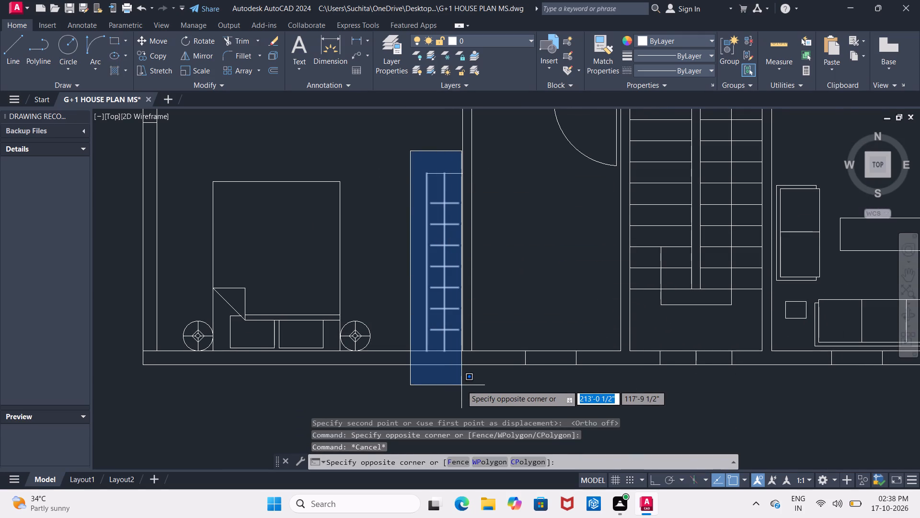
click(465, 387)
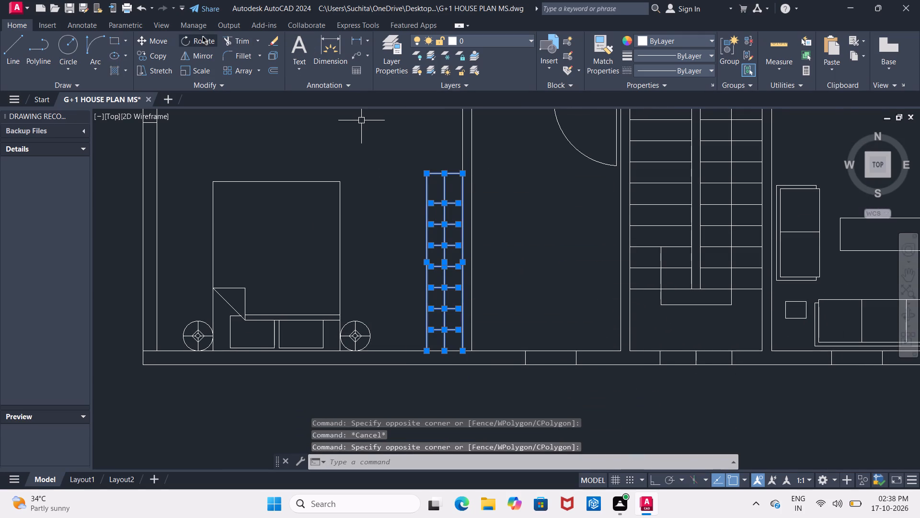
click(159, 52)
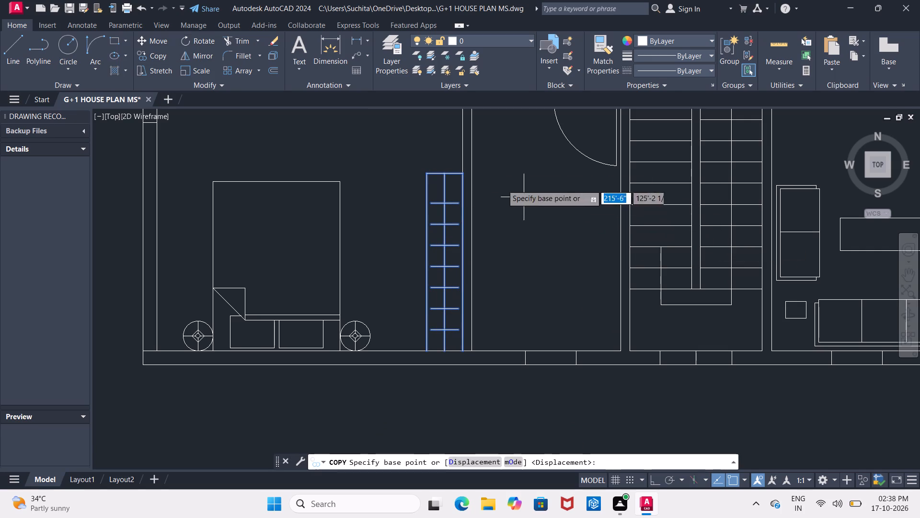
click(461, 175)
middle_drag(461, 168, 495, 369)
middle_drag(487, 233, 505, 381)
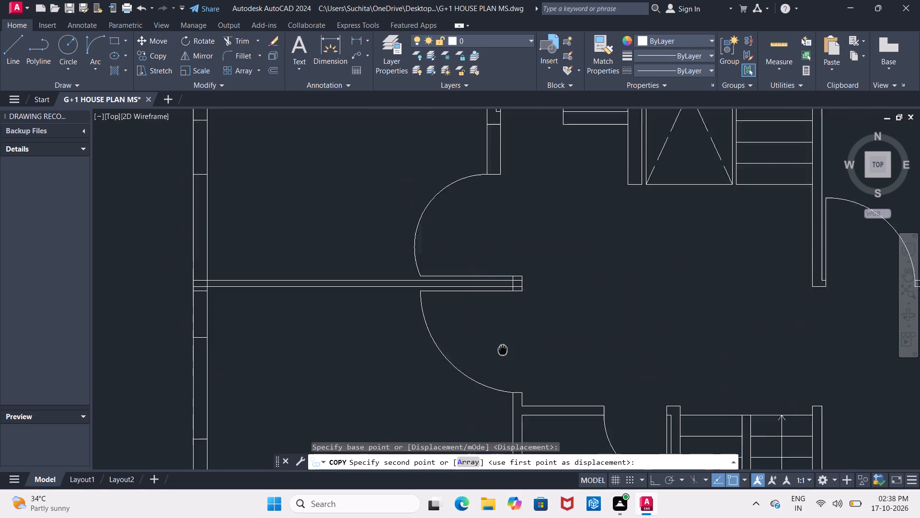
middle_drag(505, 381, 506, 403)
scroll(502, 379, down, 2)
scroll(494, 226, up, 3)
middle_drag(495, 228, 501, 248)
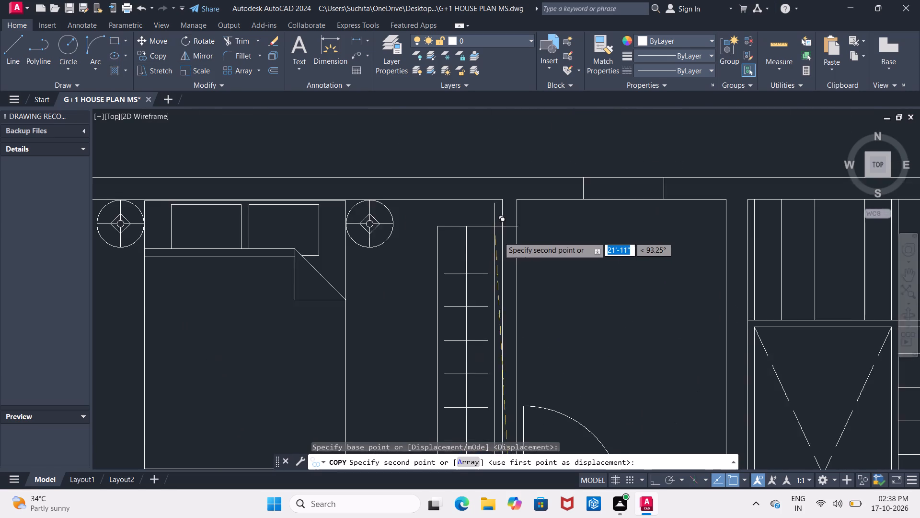
middle_drag(501, 248, 508, 304)
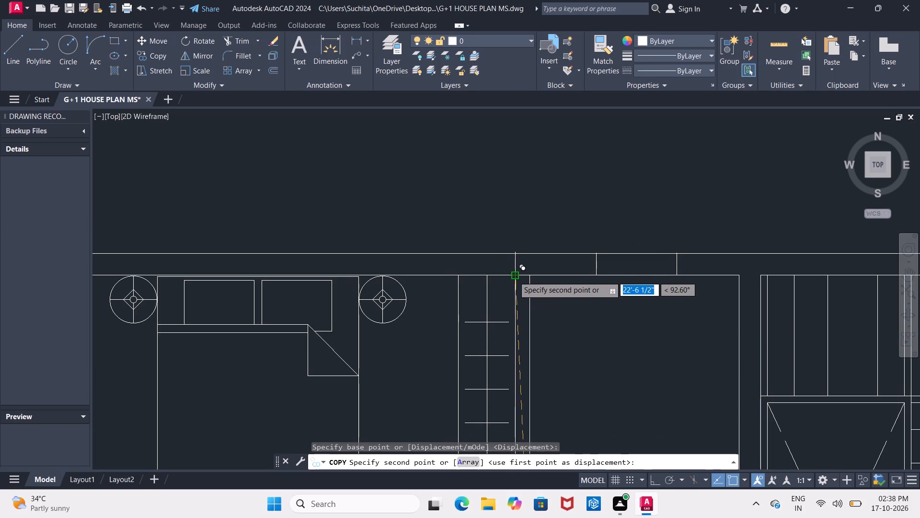
click(514, 276)
key(Escape)
Draw a 1'-5" horizontal line closing the open south end of the copied wardrobe up to the bedroom's east wall.
scroll(514, 276, down, 2)
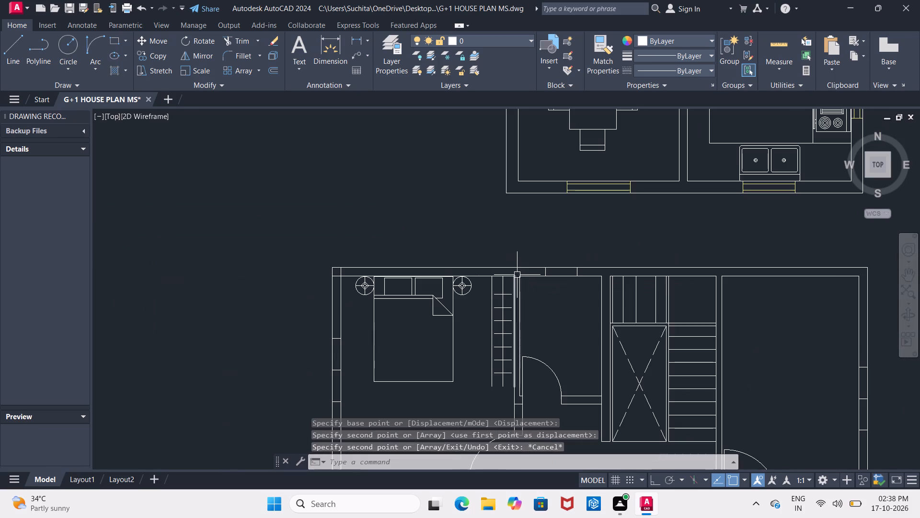
middle_drag(529, 353, 529, 265)
key(Escape)
scroll(498, 306, up, 2)
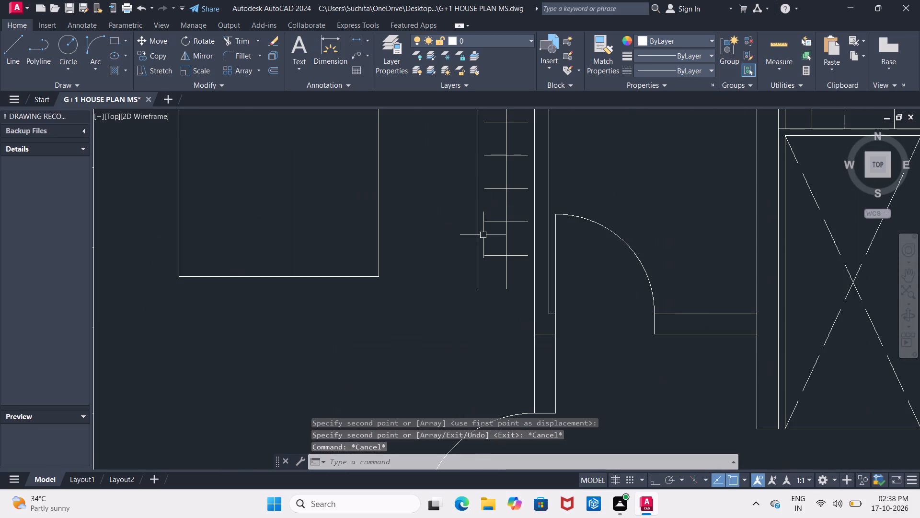
click(19, 45)
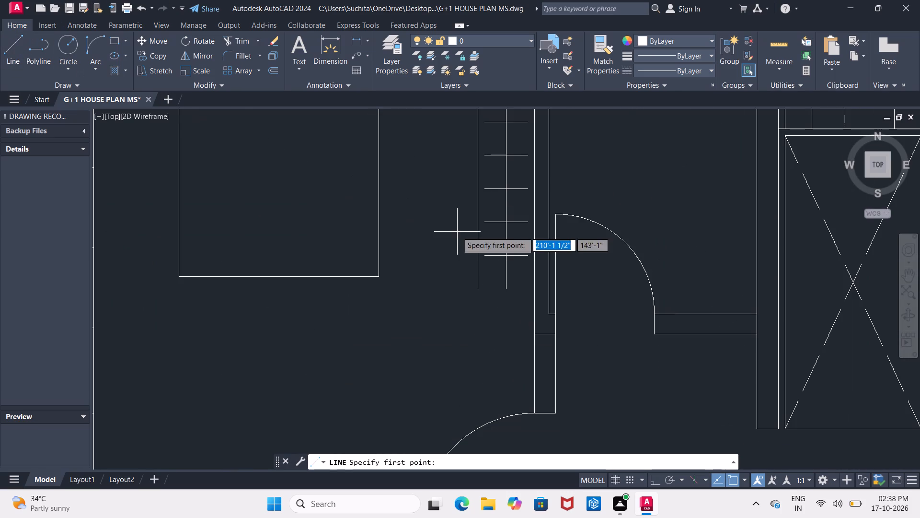
click(477, 289)
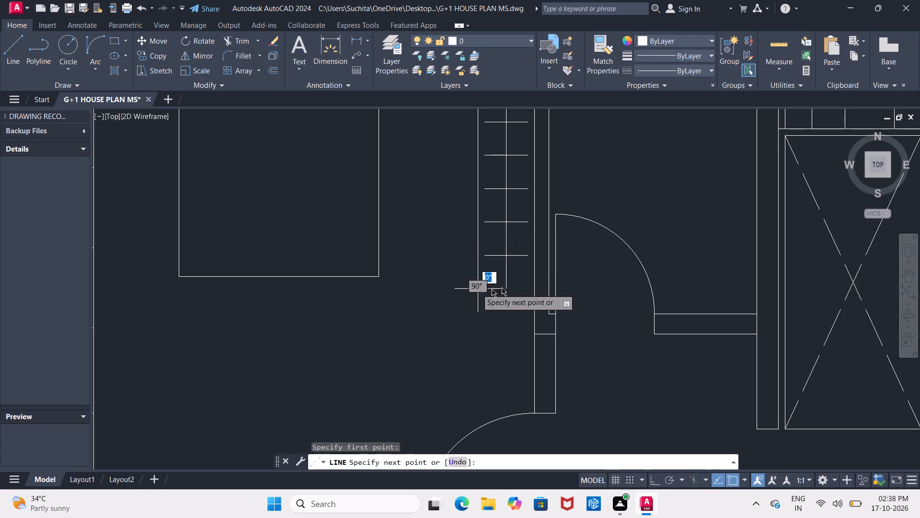
click(535, 287)
key(Escape)
scroll(528, 280, down, 2)
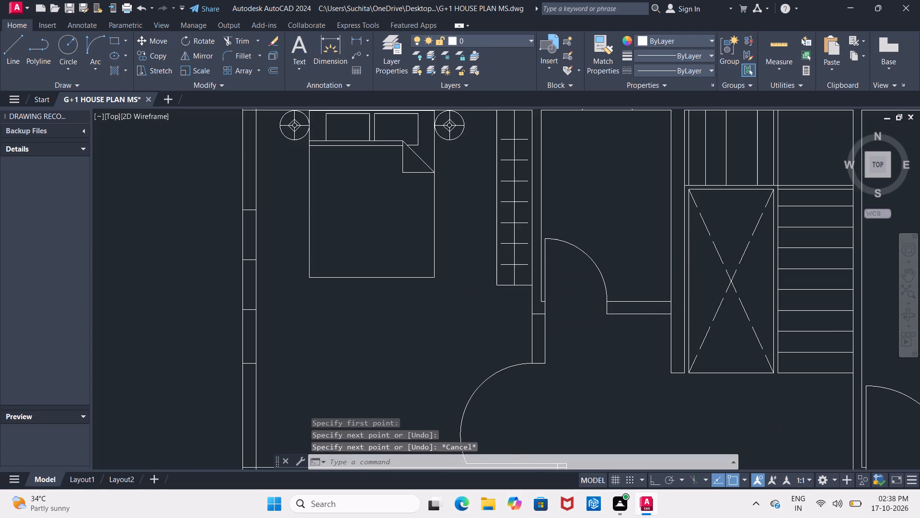
Move the toilet from outside the plan into the north bathroom, with its tank against the north wall at the window.
scroll(528, 280, down, 1)
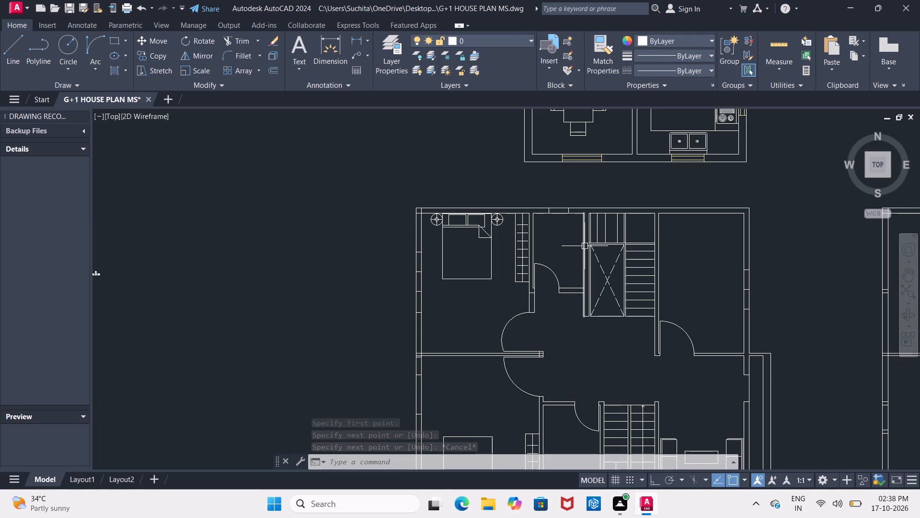
scroll(585, 246, down, 1)
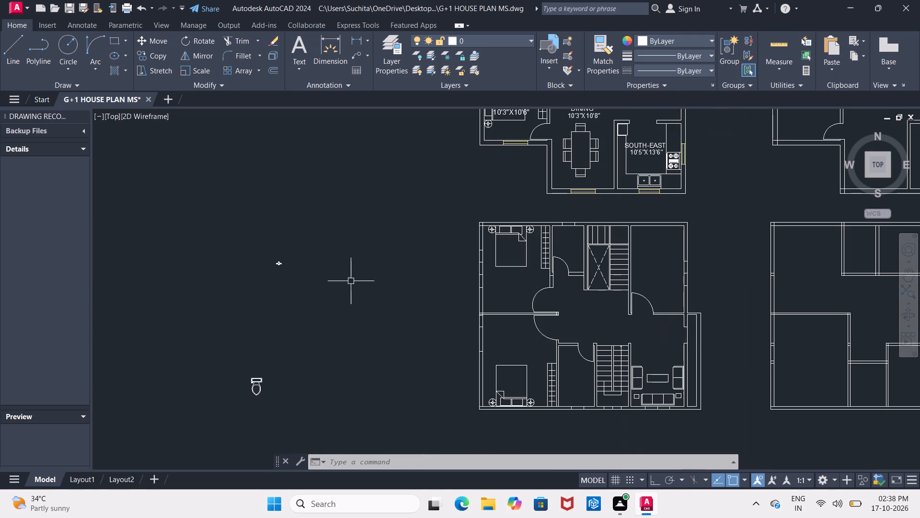
click(226, 362)
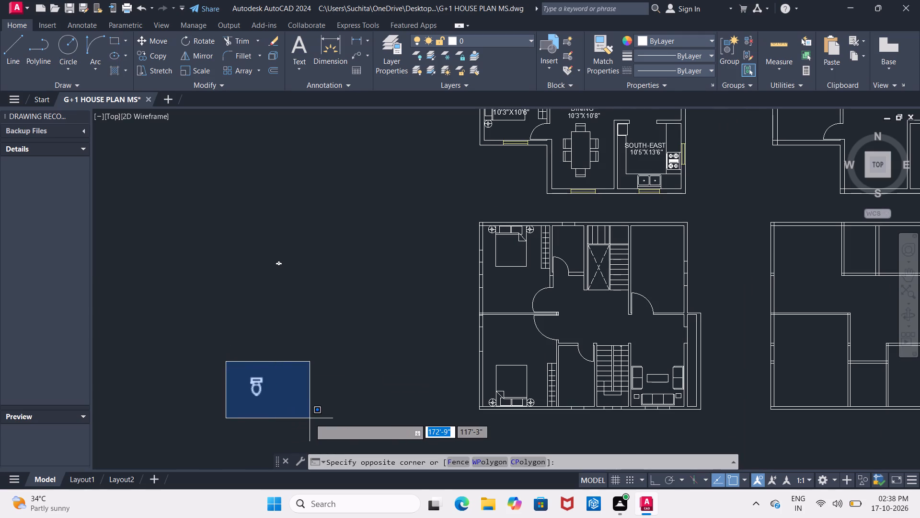
click(310, 418)
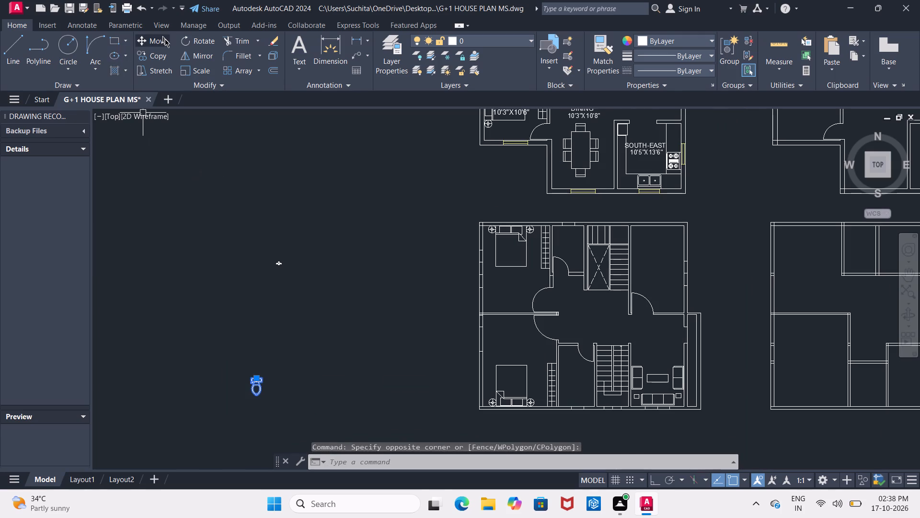
click(165, 43)
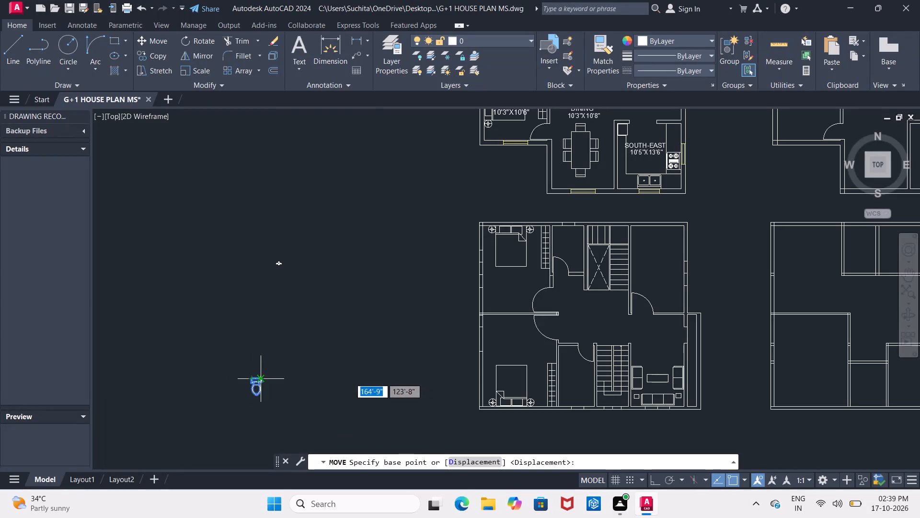
click(254, 378)
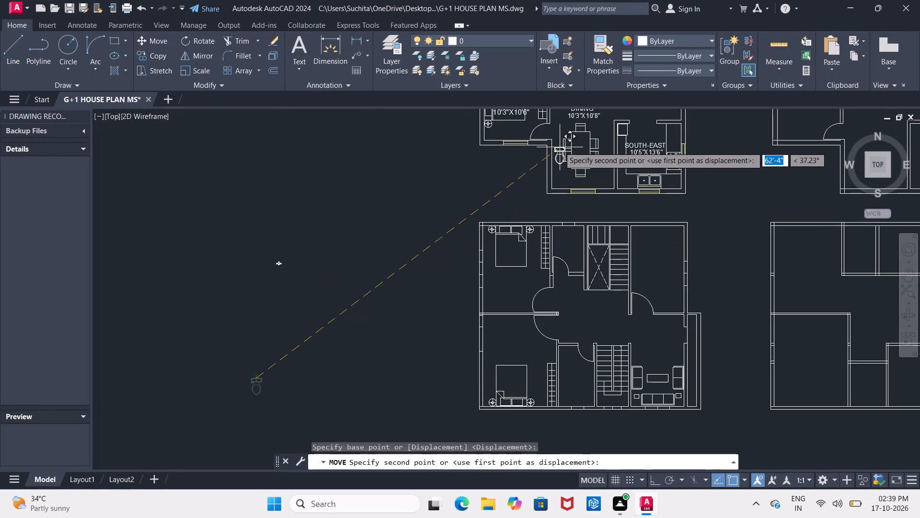
middle_drag(559, 147, 476, 139)
scroll(486, 246, up, 1)
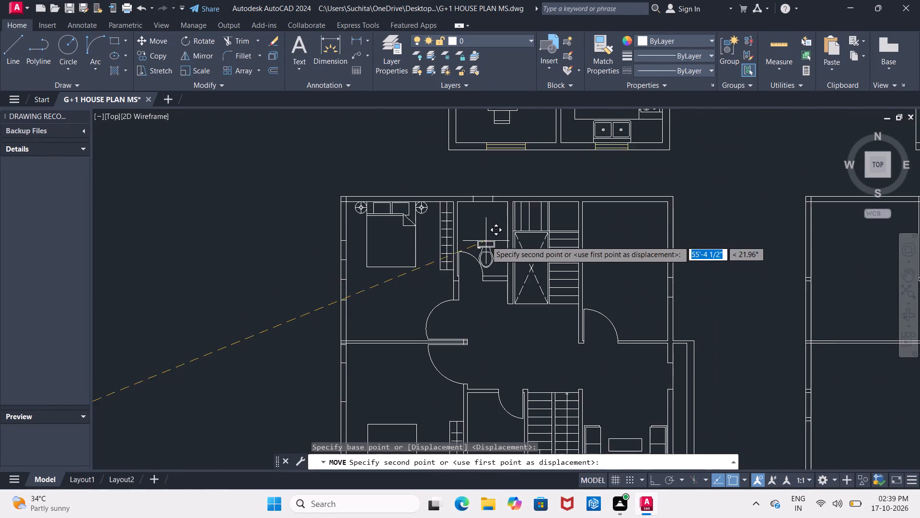
scroll(487, 234, up, 2)
scroll(475, 187, up, 1)
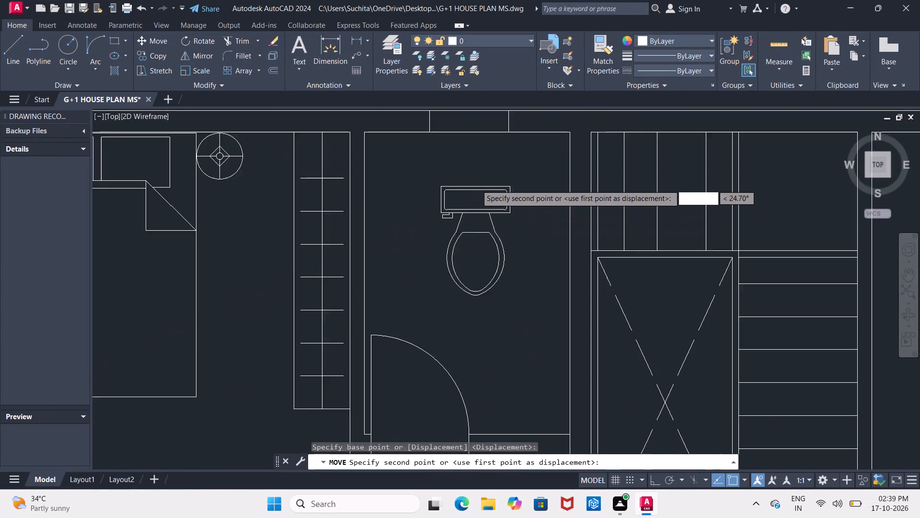
scroll(476, 184, up, 1)
middle_drag(477, 183, 482, 319)
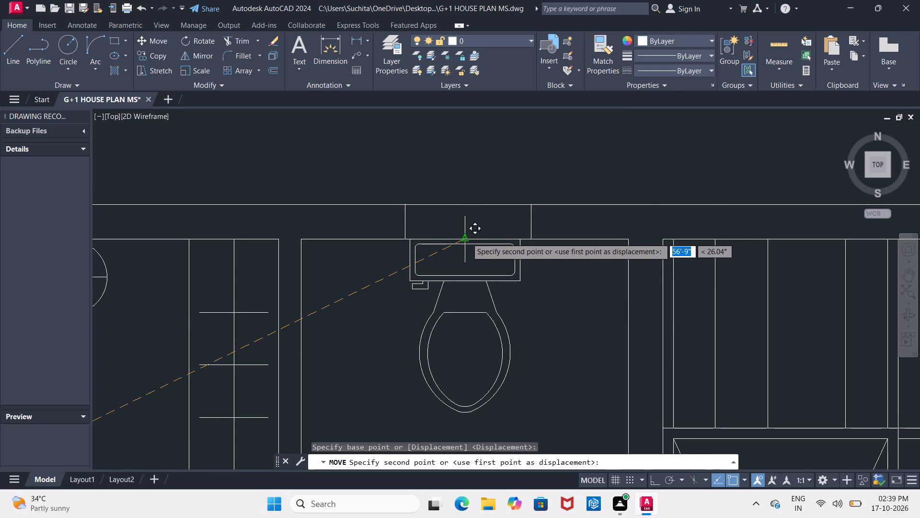
scroll(468, 242, up, 3)
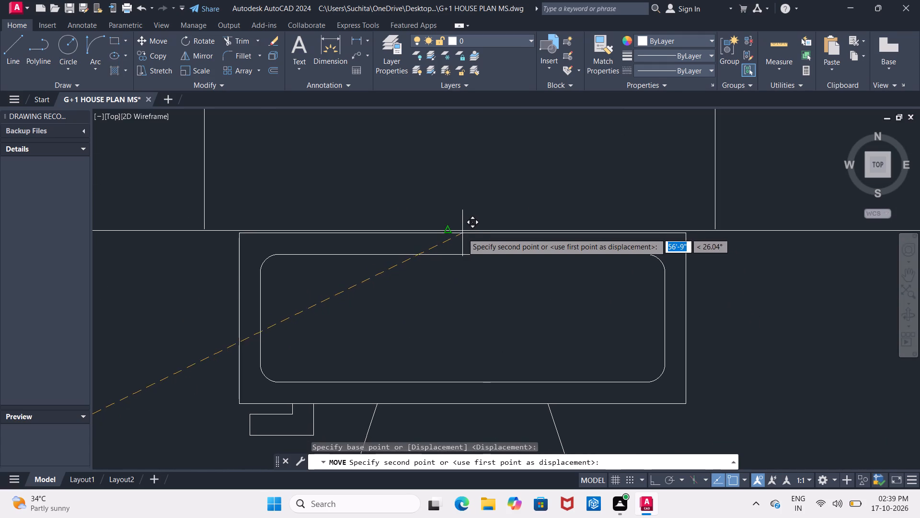
click(459, 231)
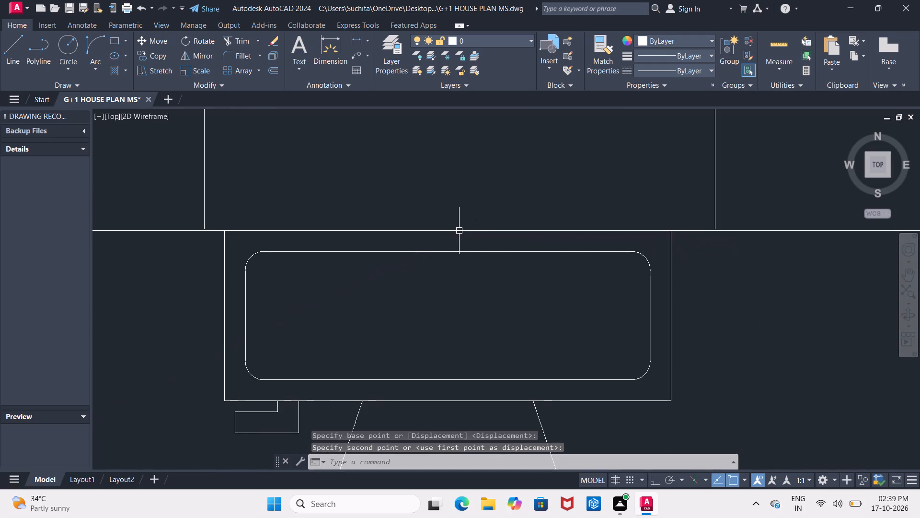
Copy the north bathroom's toilet into the south bathroom beside the staircase.
scroll(461, 231, down, 4)
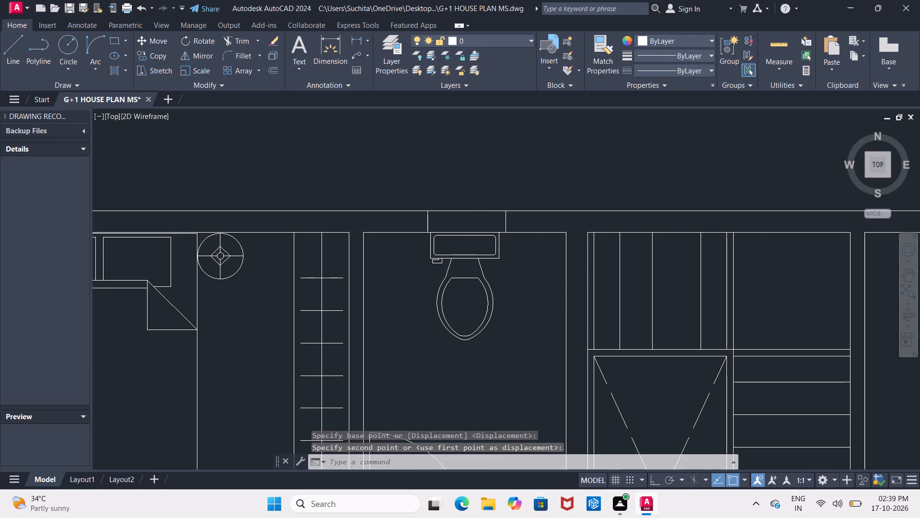
click(468, 235)
click(164, 54)
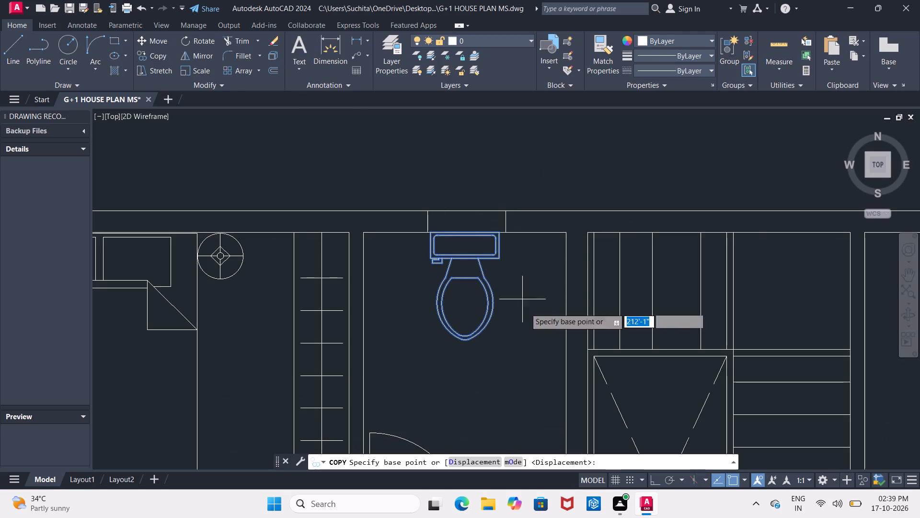
click(464, 304)
scroll(475, 331, down, 2)
middle_drag(475, 331, 489, 155)
middle_drag(500, 380, 495, 269)
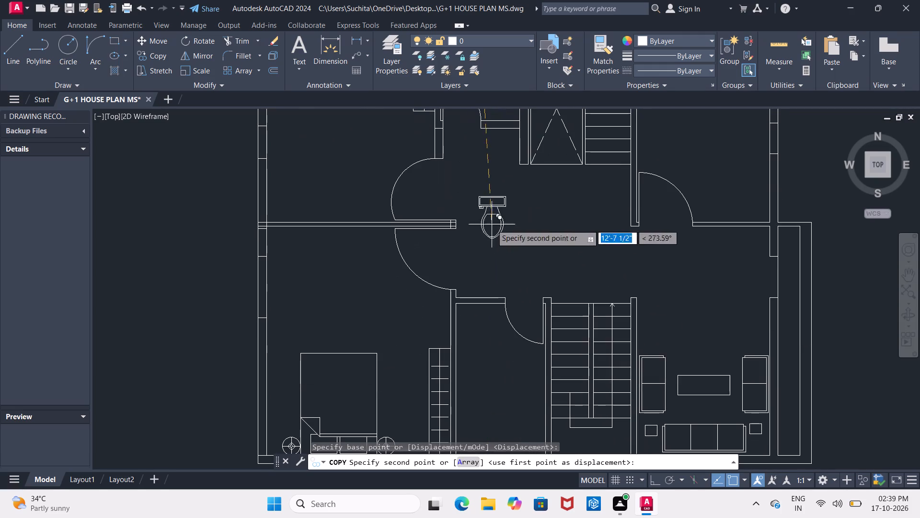
click(501, 385)
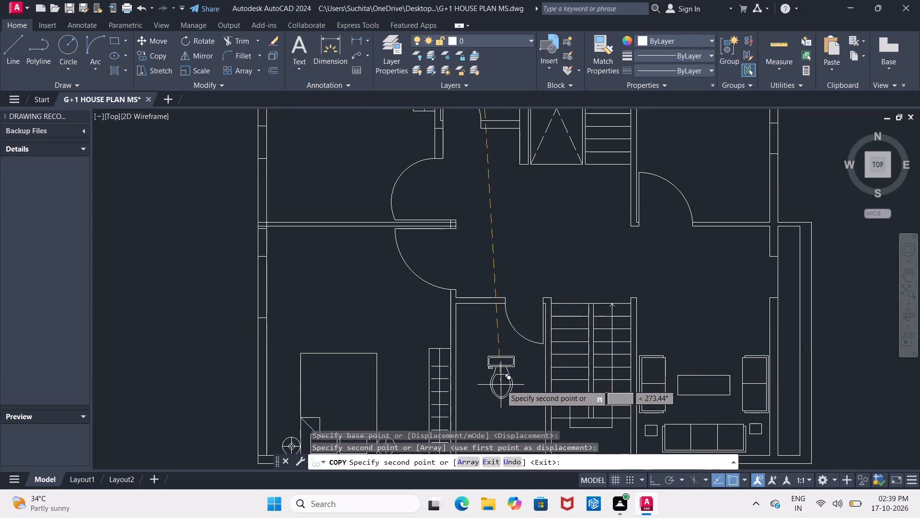
key(Escape)
With Ortho on, rotate the copied toilet 180° about the northeast corner of its tank.
click(484, 351)
click(519, 400)
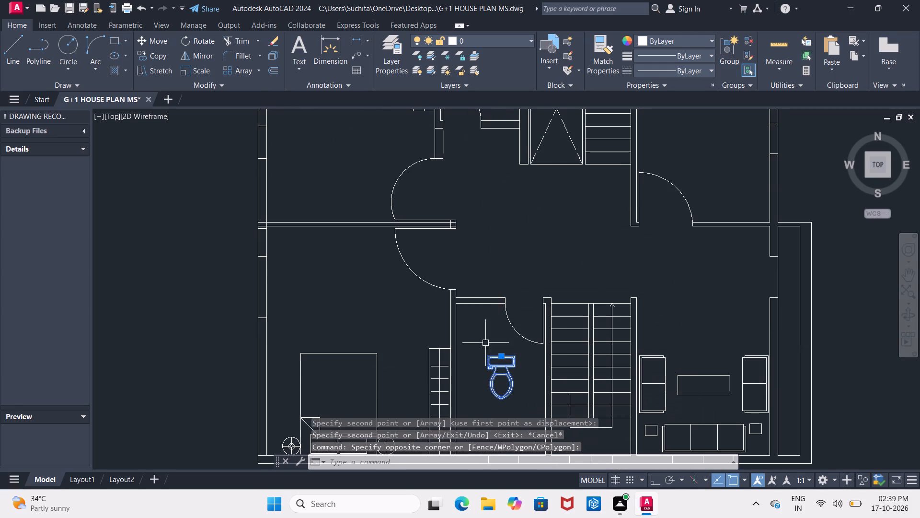
click(202, 47)
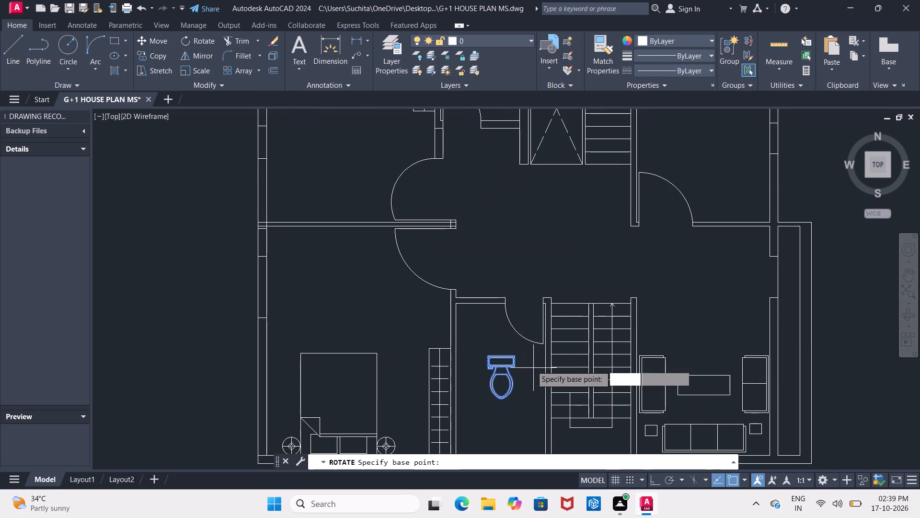
click(516, 357)
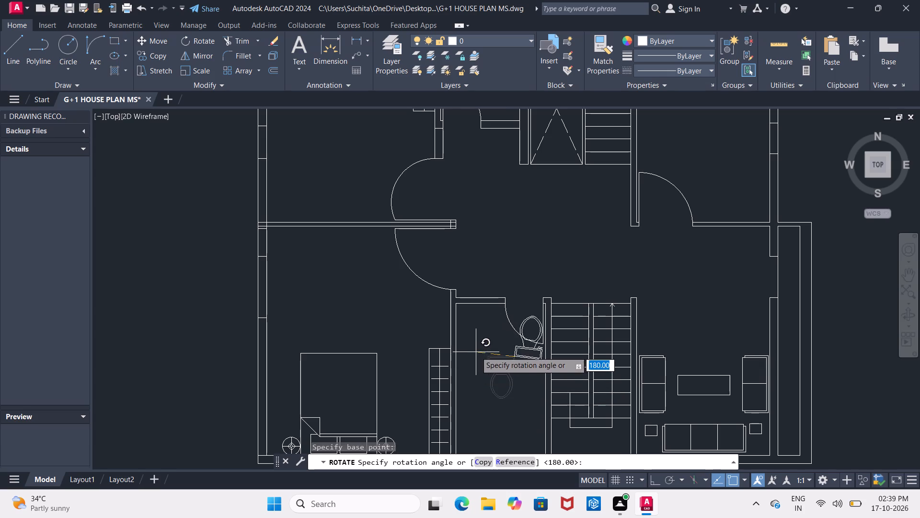
click(655, 479)
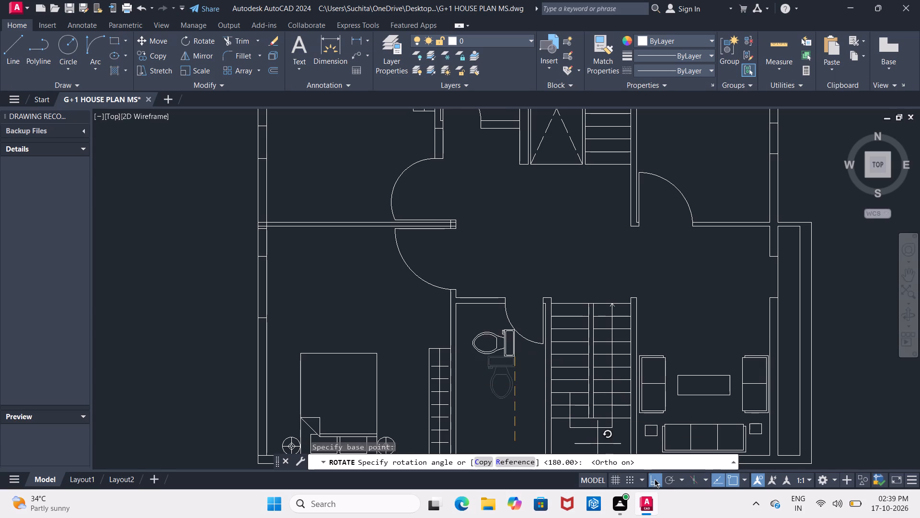
click(463, 349)
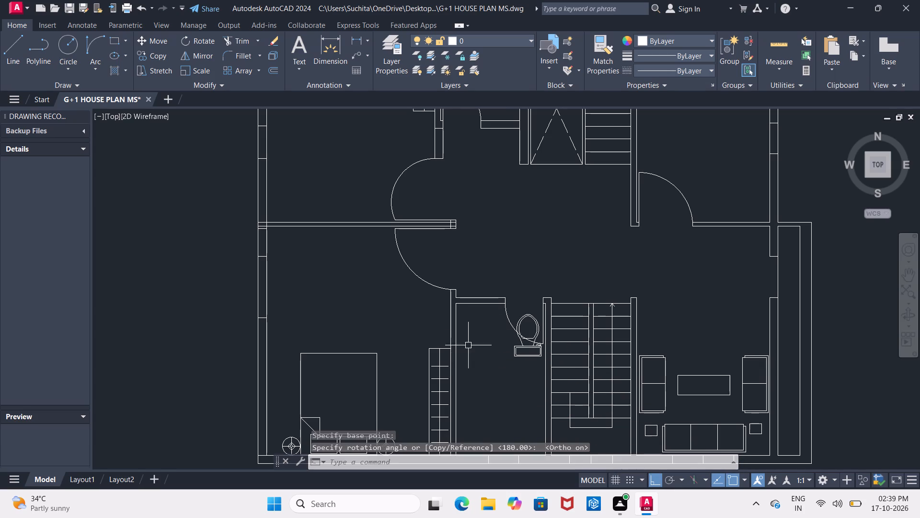
With Ortho off, move the rotated toilet to the south bathroom's south wall, with its tank against the wall at the window.
click(533, 357)
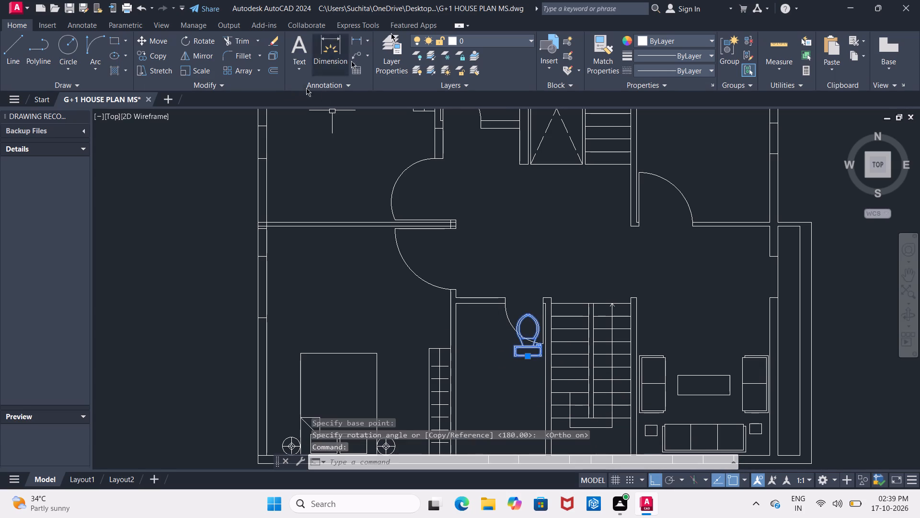
click(147, 43)
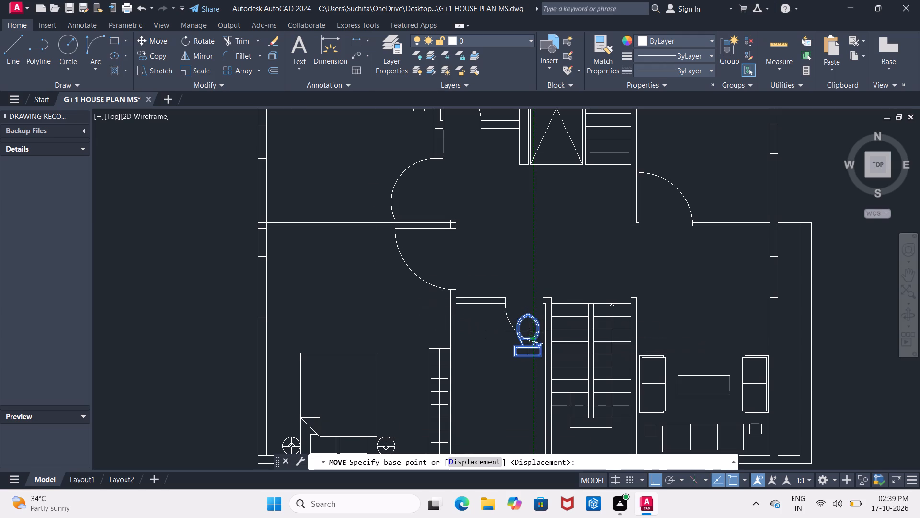
click(528, 330)
middle_drag(497, 365, 466, 237)
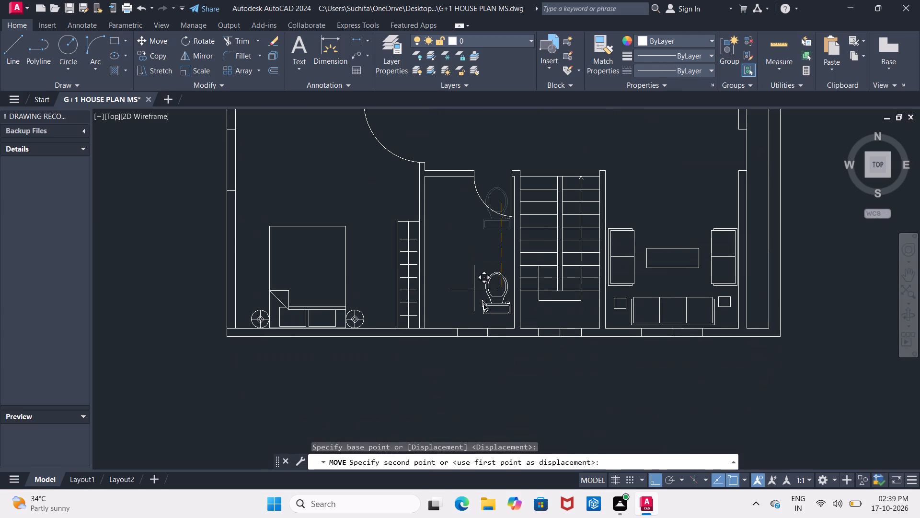
click(653, 481)
scroll(473, 305, up, 1)
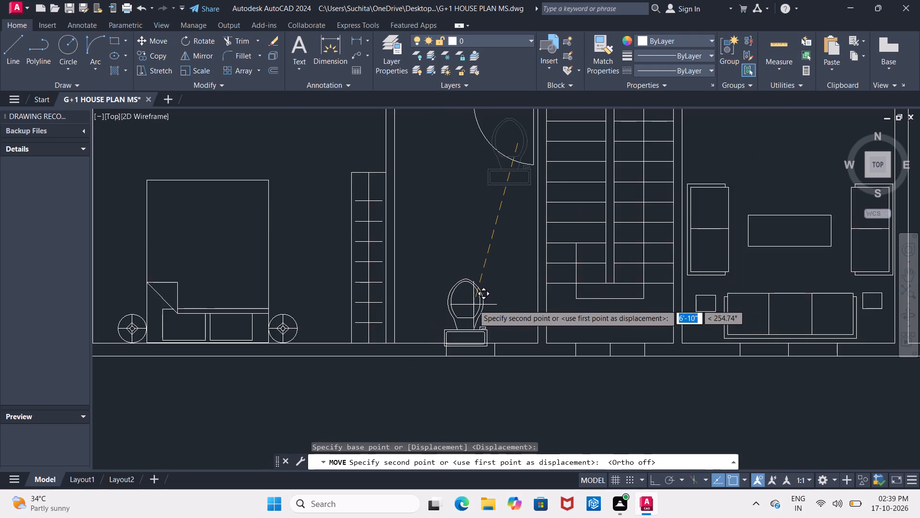
scroll(473, 304, up, 2)
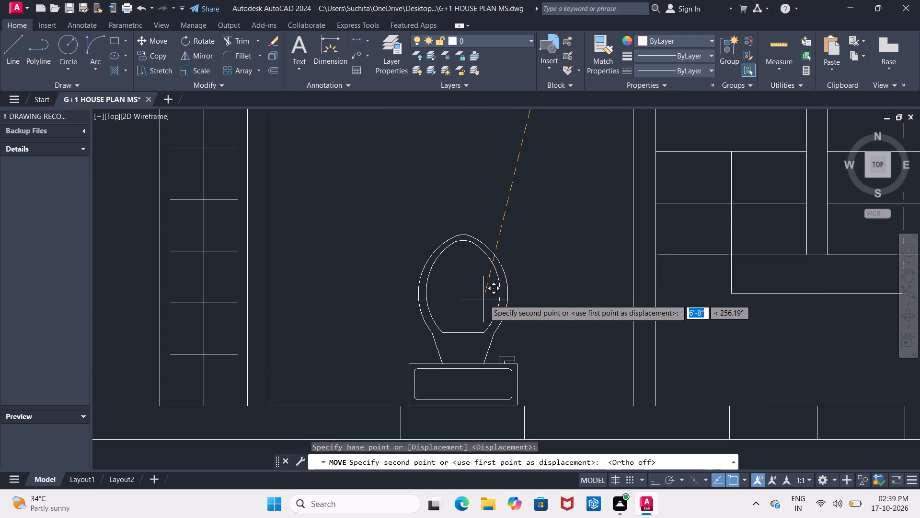
click(483, 299)
Move the tap fixture from outside the plan into the south bathroom, northwest of the toilet.
scroll(483, 299, down, 2)
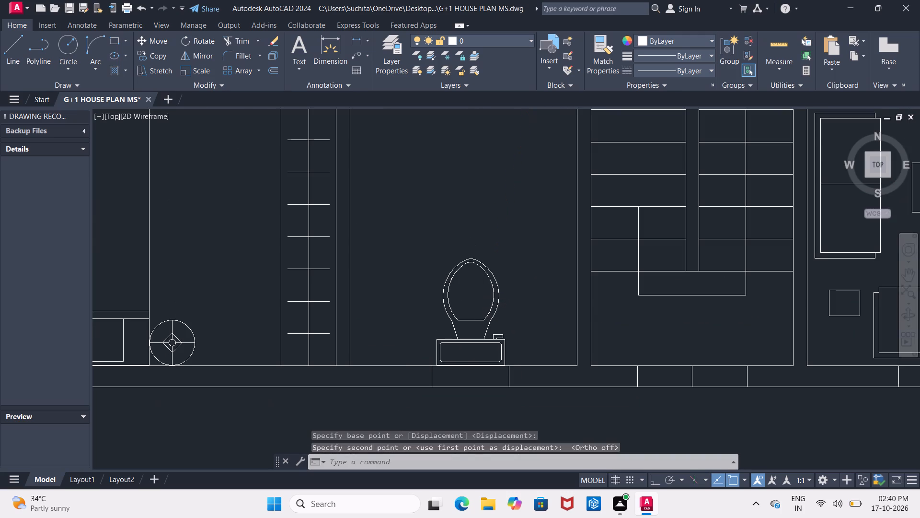
scroll(465, 246, down, 3)
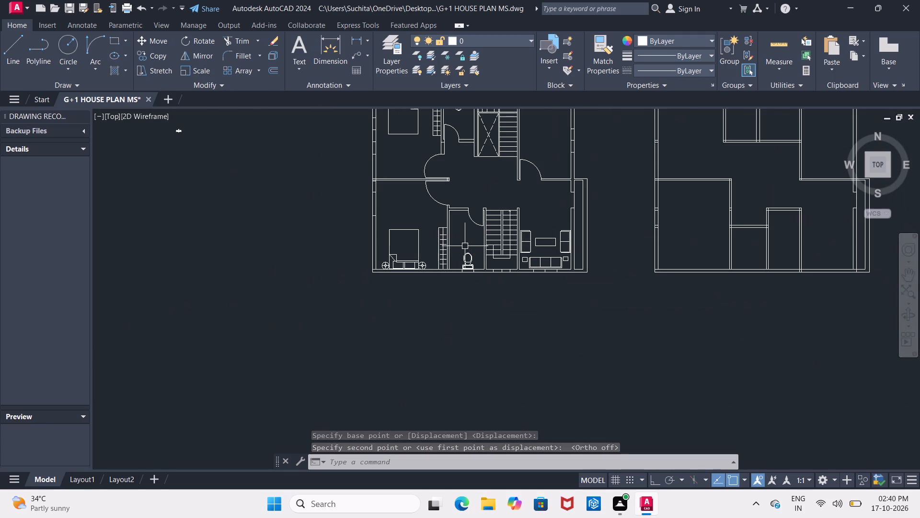
middle_drag(311, 188, 324, 236)
click(181, 170)
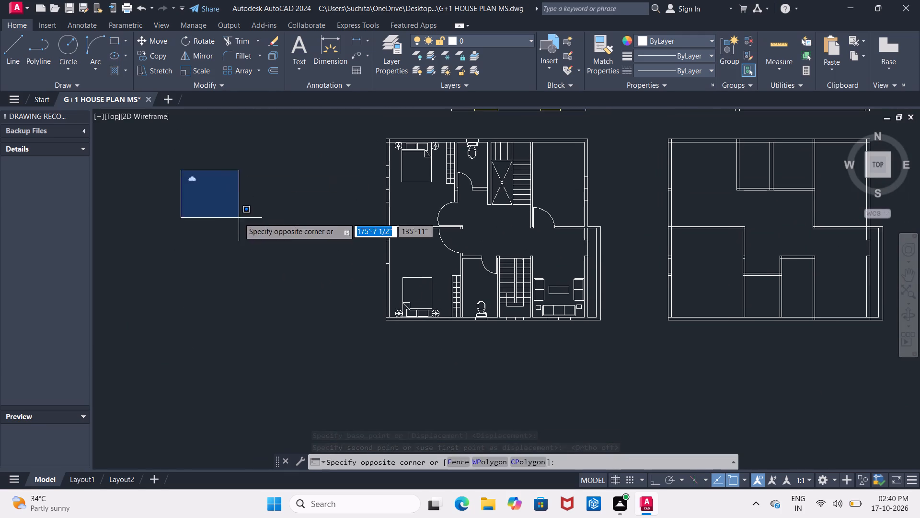
click(239, 218)
click(142, 41)
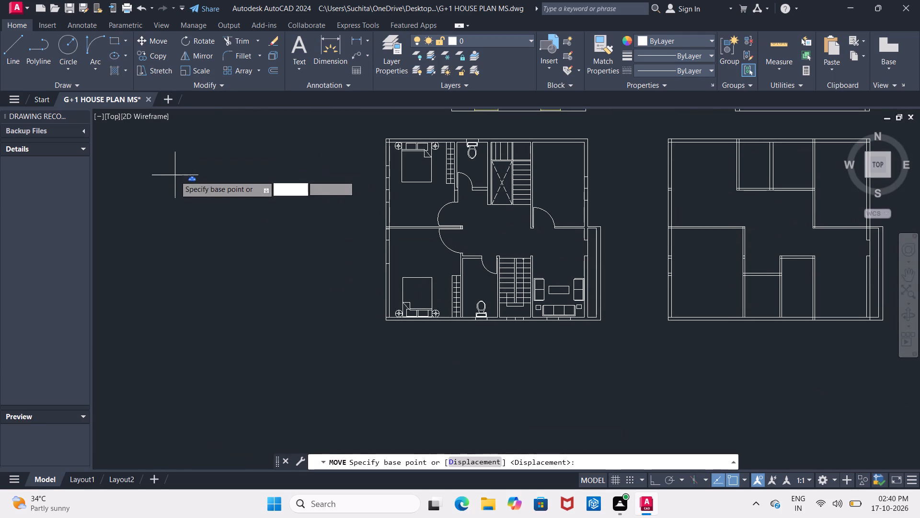
click(191, 182)
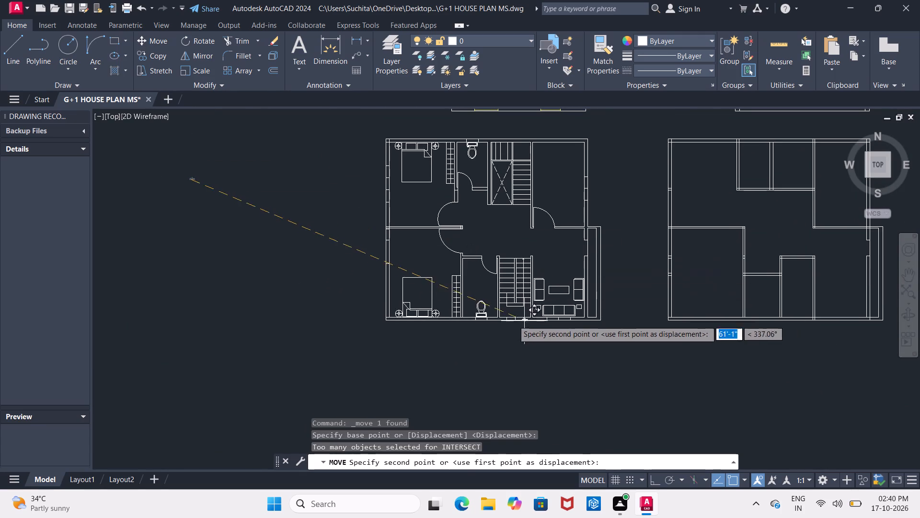
scroll(475, 308, up, 8)
scroll(421, 274, down, 1)
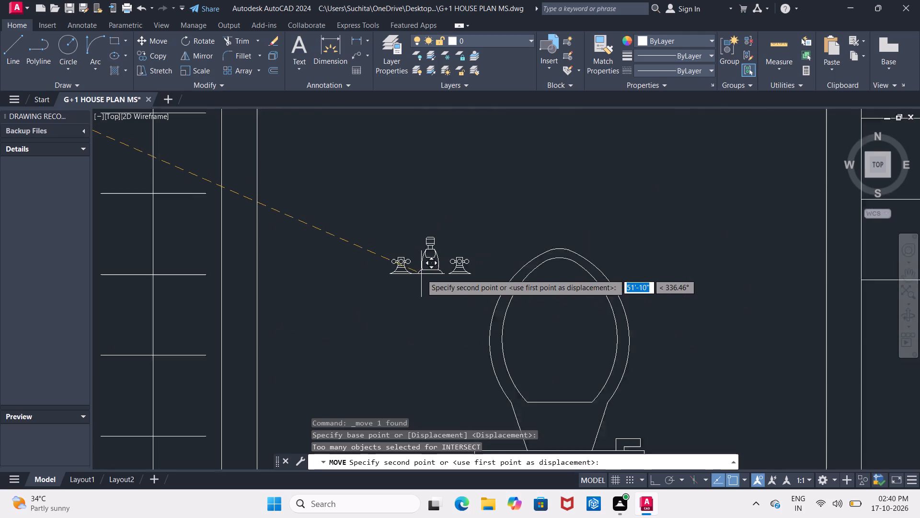
scroll(421, 274, down, 1)
click(386, 216)
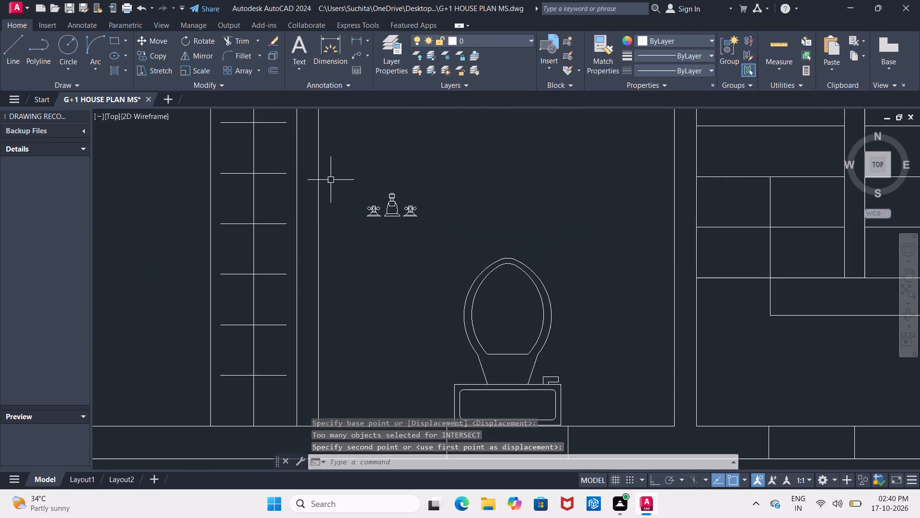
With Ortho on, rotate the south bathroom's tap fixture 270° so that its spout points east.
drag(343, 186, 350, 192)
click(430, 234)
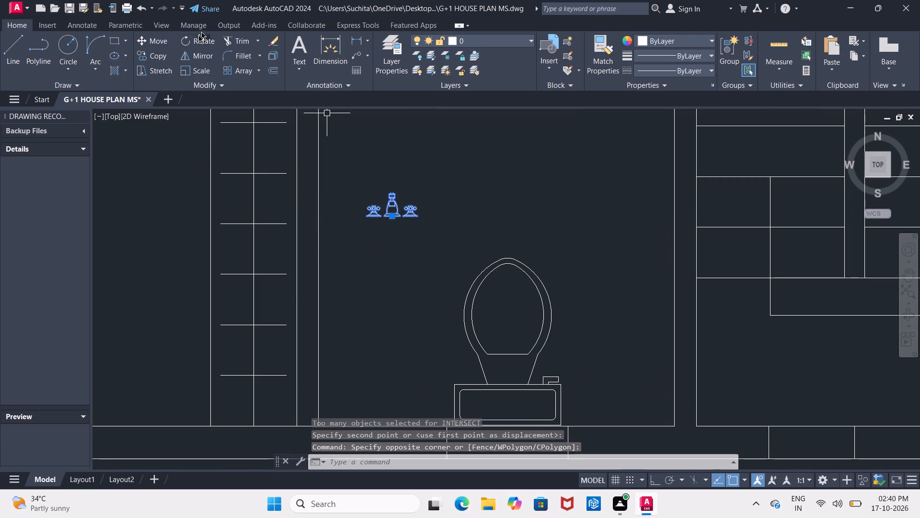
click(193, 42)
click(648, 479)
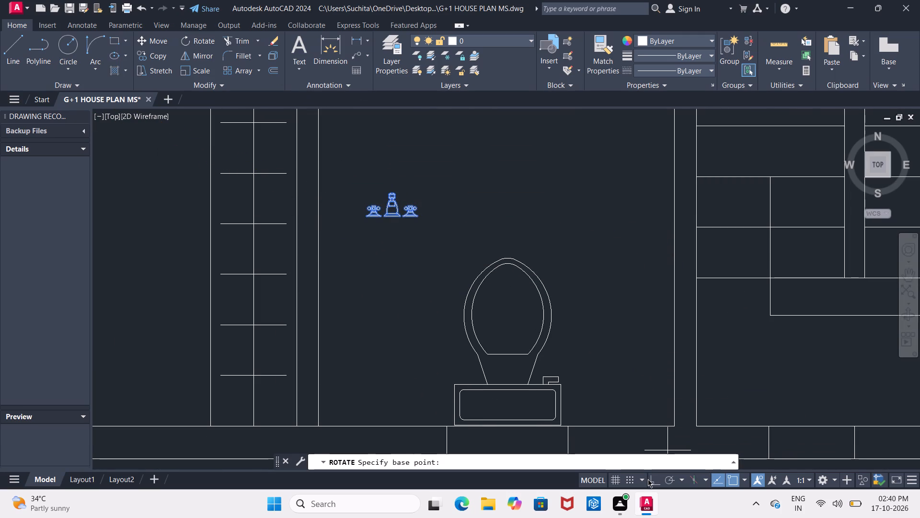
drag(419, 220, 419, 228)
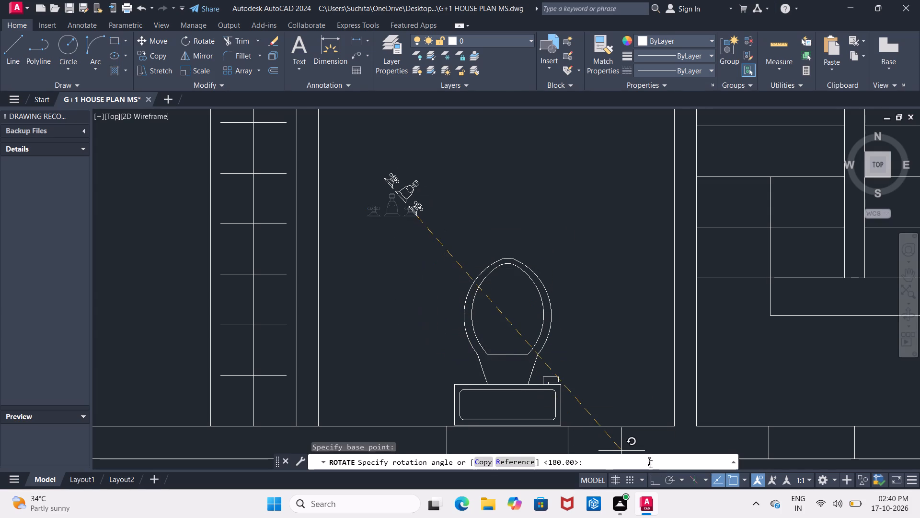
click(659, 479)
click(391, 303)
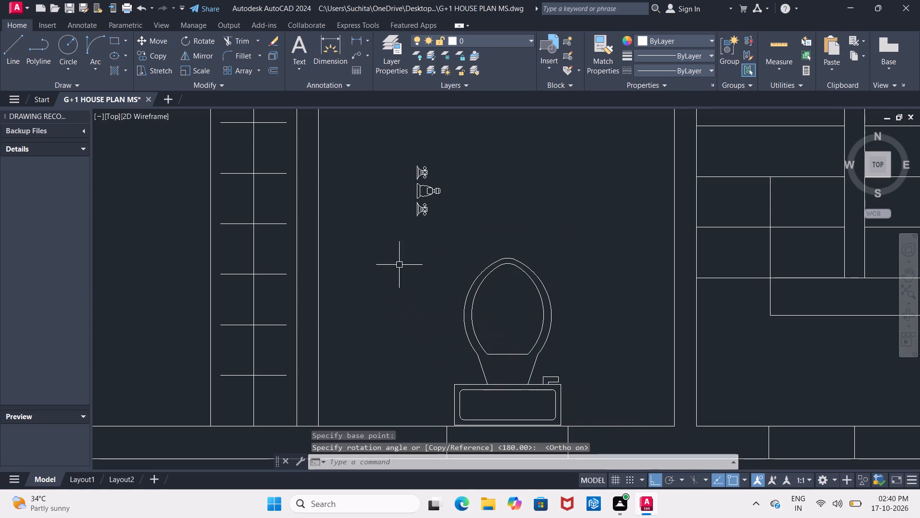
Move the rotated tap fixture straight west until its back sits against the south bathroom's west wall.
drag(386, 154, 399, 172)
click(516, 257)
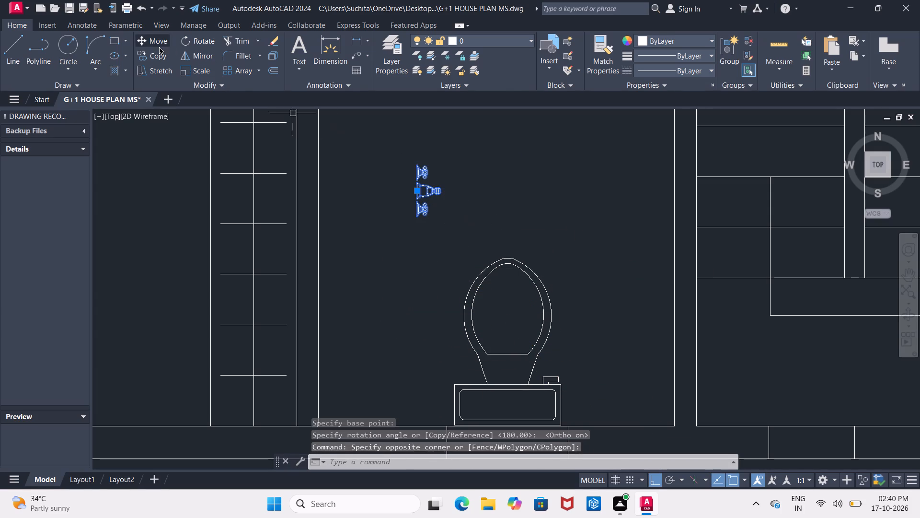
click(157, 42)
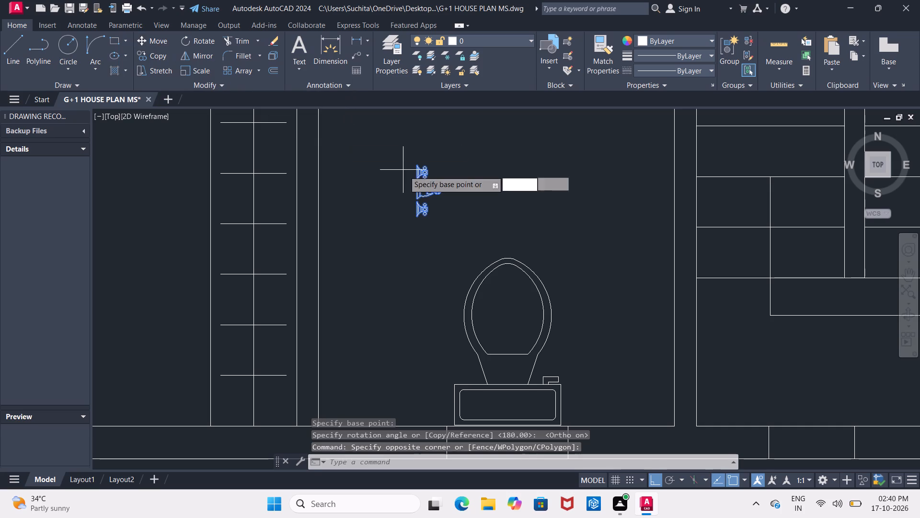
scroll(420, 195, up, 2)
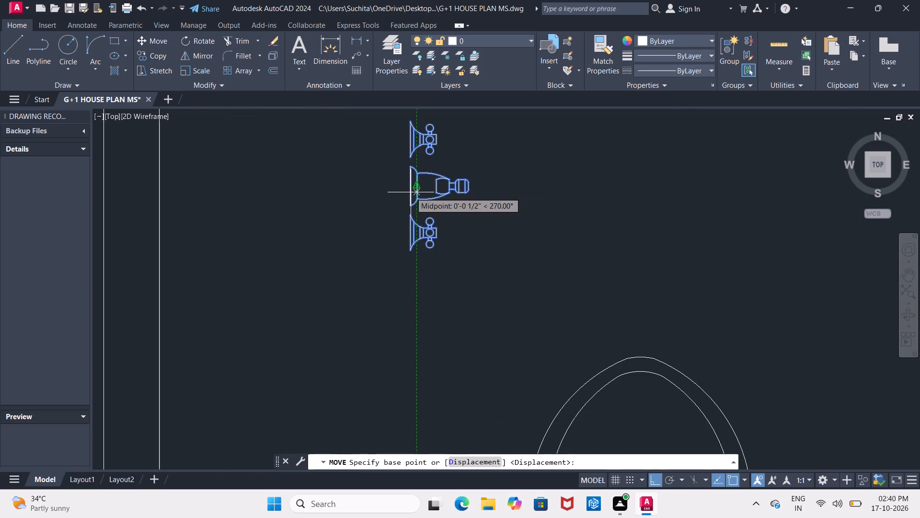
click(410, 190)
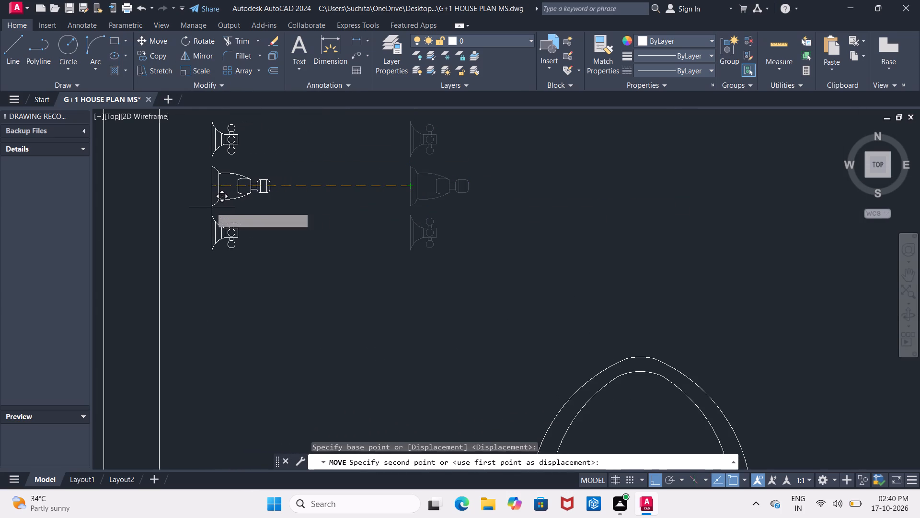
click(159, 208)
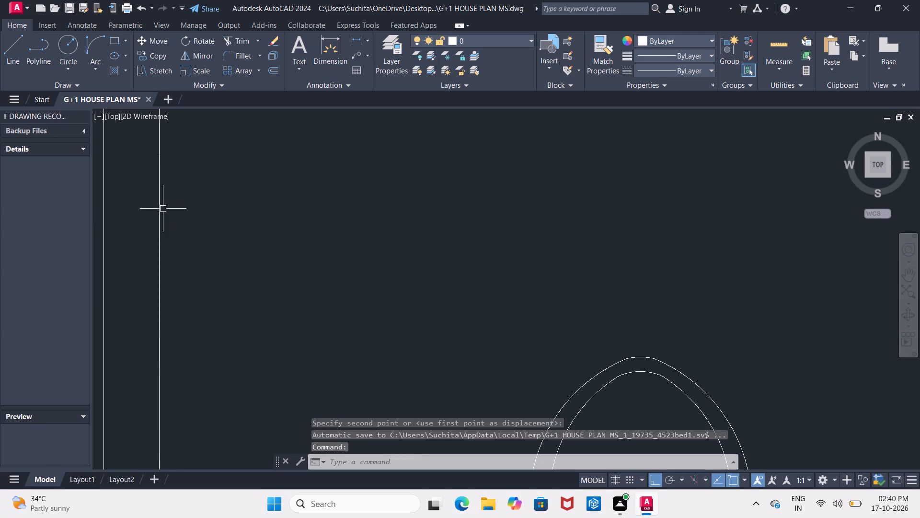
Scale up the south bathroom's tap fixture to about twice its size, using its spout tip as base point.
scroll(198, 208, down, 6)
middle_drag(207, 179, 272, 204)
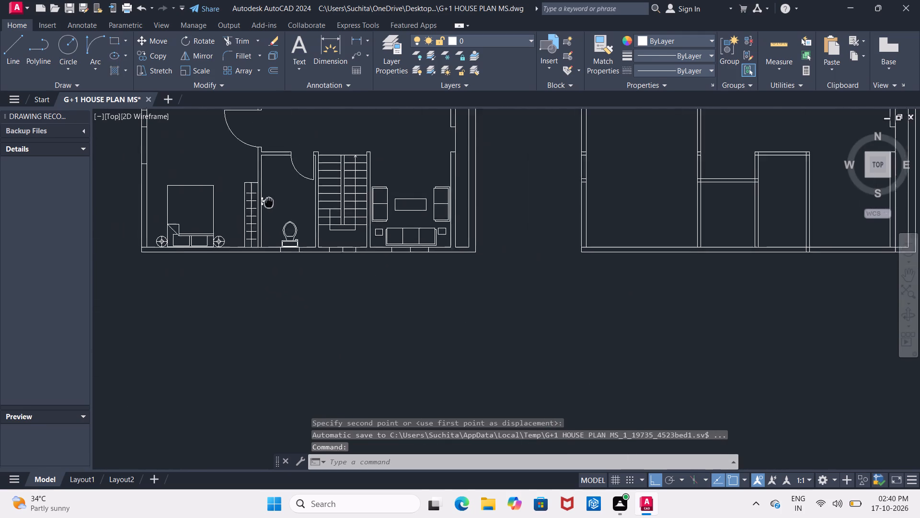
middle_drag(272, 204, 286, 209)
scroll(286, 209, up, 5)
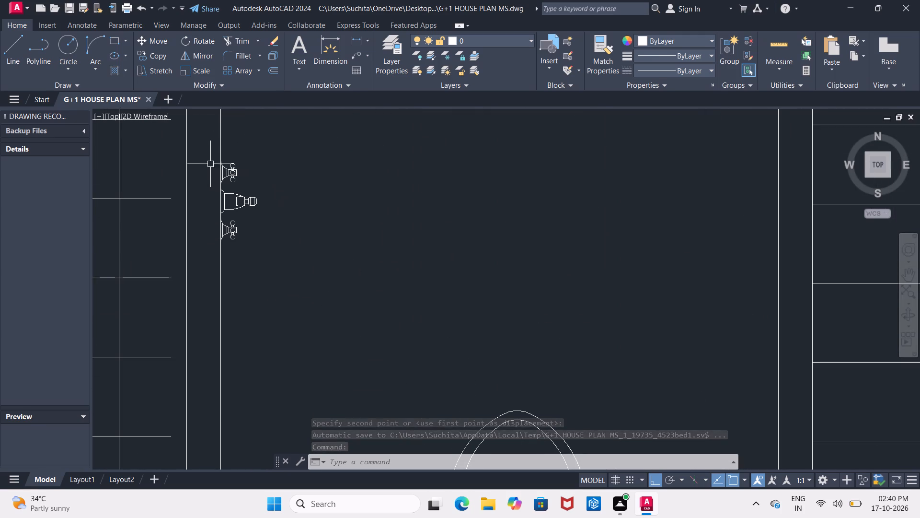
click(208, 162)
click(273, 248)
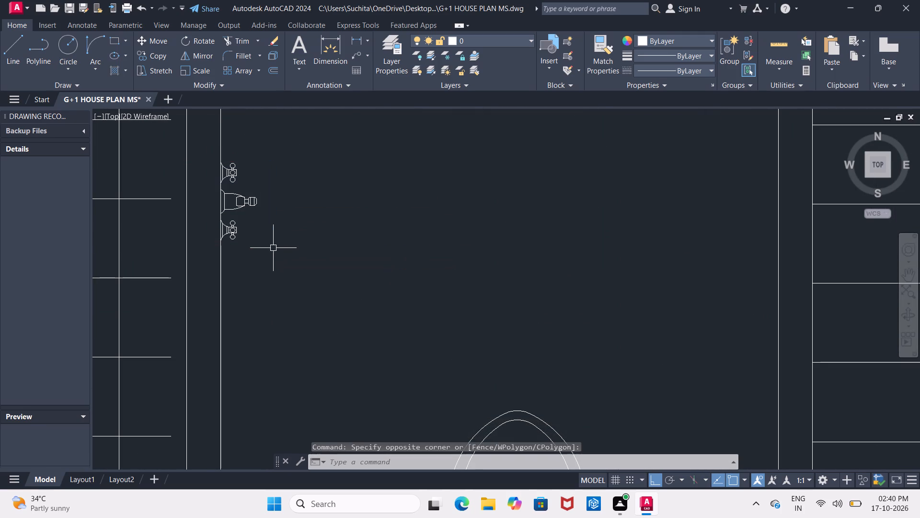
click(248, 204)
click(192, 74)
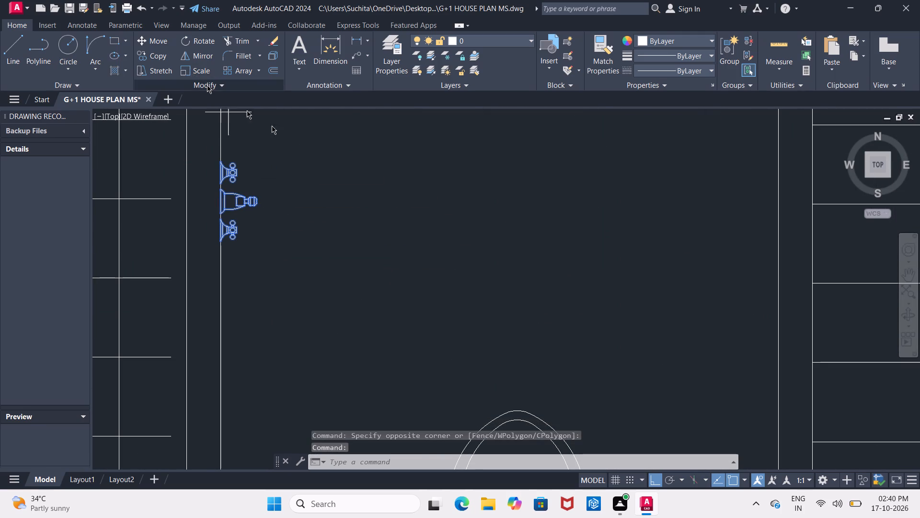
click(253, 207)
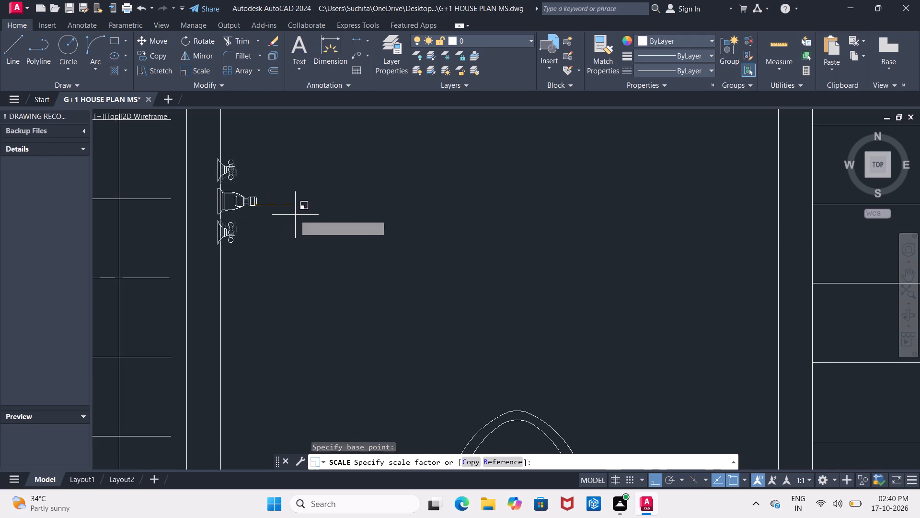
click(336, 216)
Move the enlarged tap fixture about 5" east so its back lies on the west wall's inner face.
scroll(221, 161, down, 1)
middle_drag(225, 163, 281, 198)
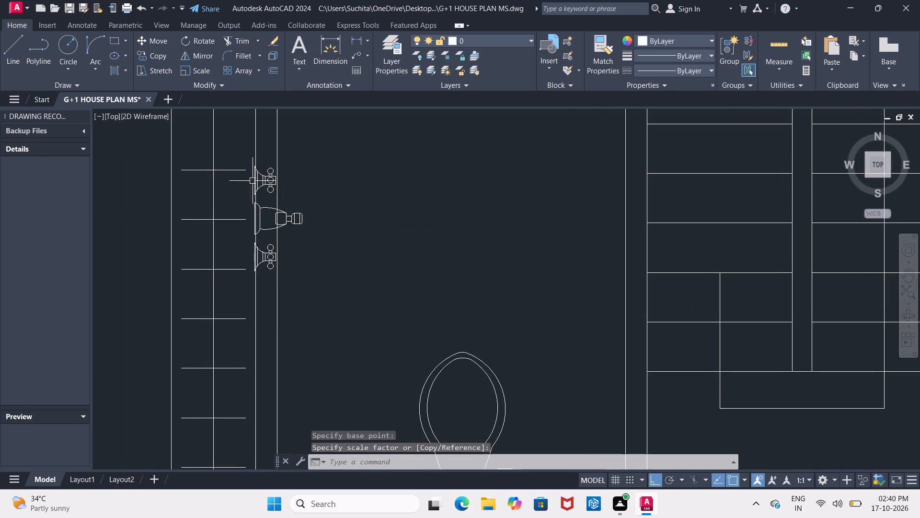
drag(248, 163, 258, 171)
click(341, 280)
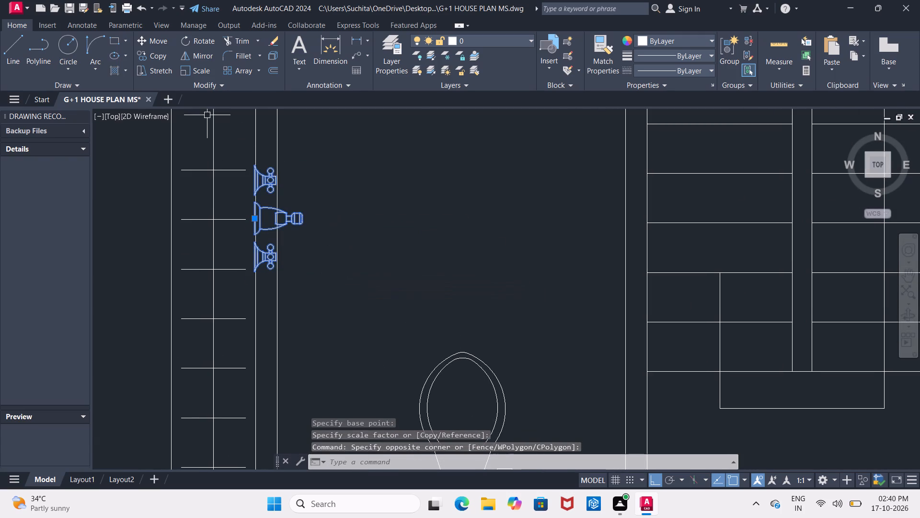
click(164, 46)
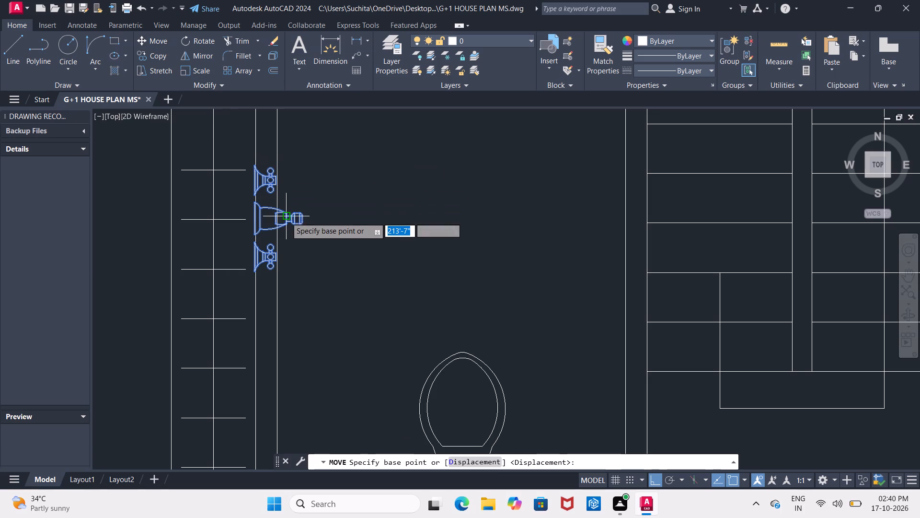
click(295, 221)
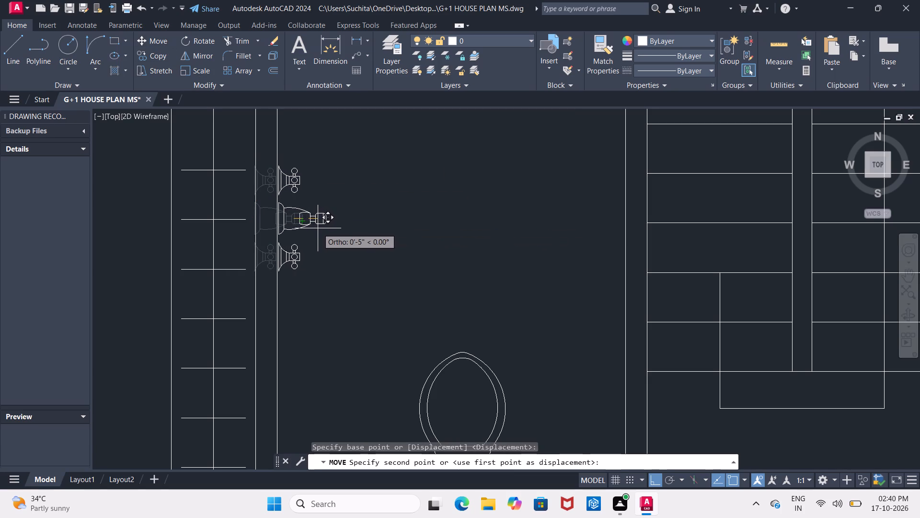
click(318, 228)
Copy the south bathroom's tap fixture to the wall between the north bathroom and the staircase.
scroll(323, 229, down, 1)
click(301, 199)
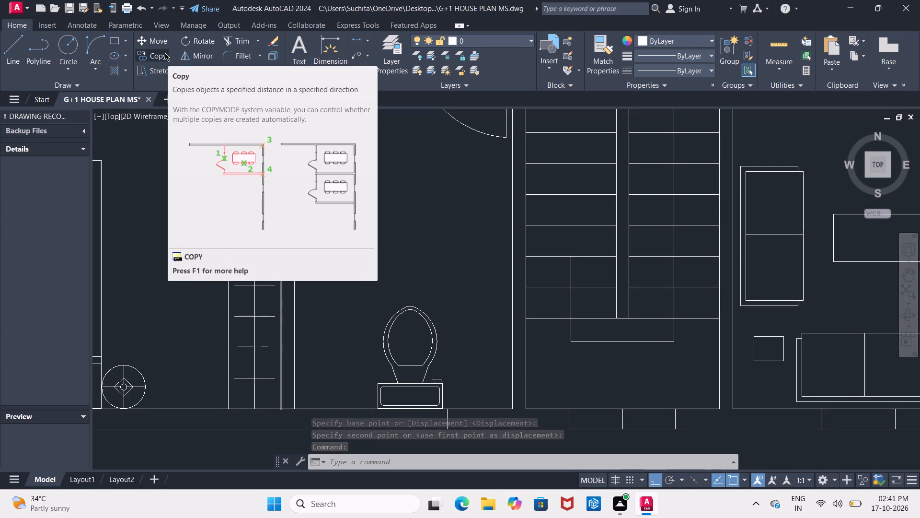
click(165, 53)
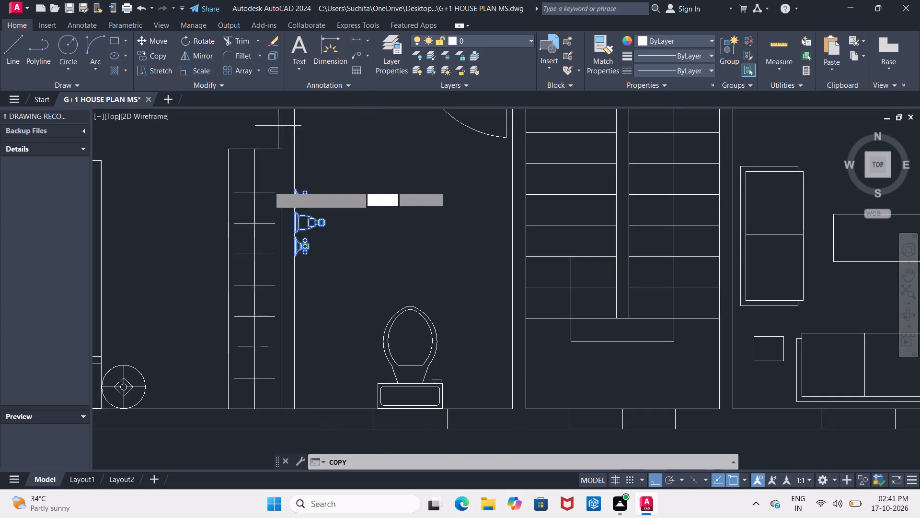
click(307, 226)
middle_drag(365, 218, 394, 321)
scroll(365, 218, down, 1)
scroll(396, 257, down, 3)
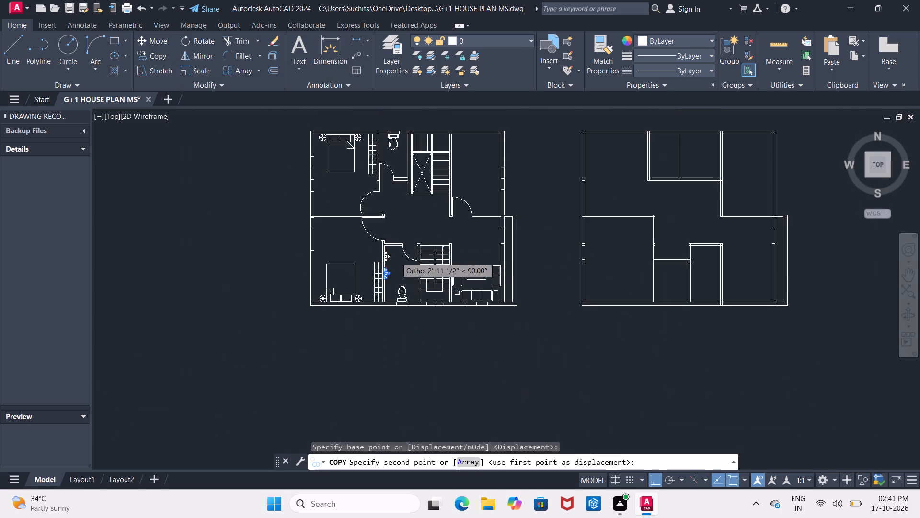
scroll(401, 161, up, 2)
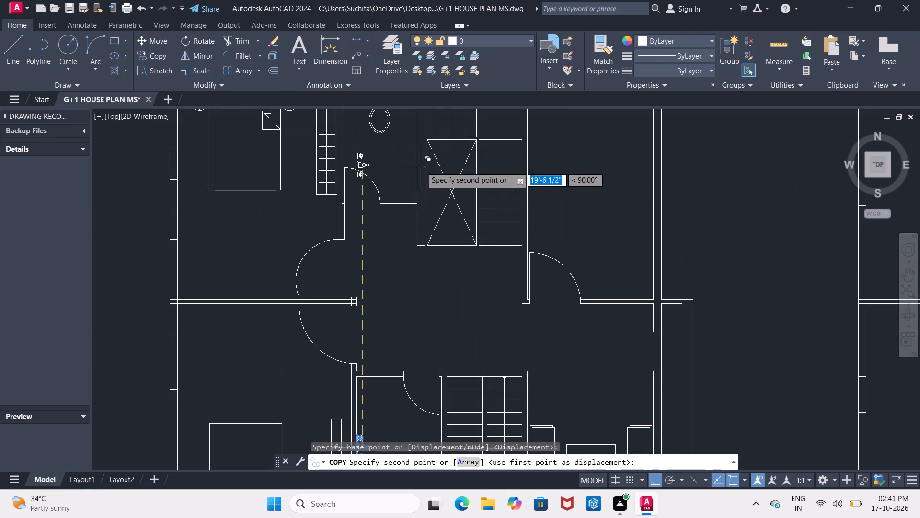
click(436, 154)
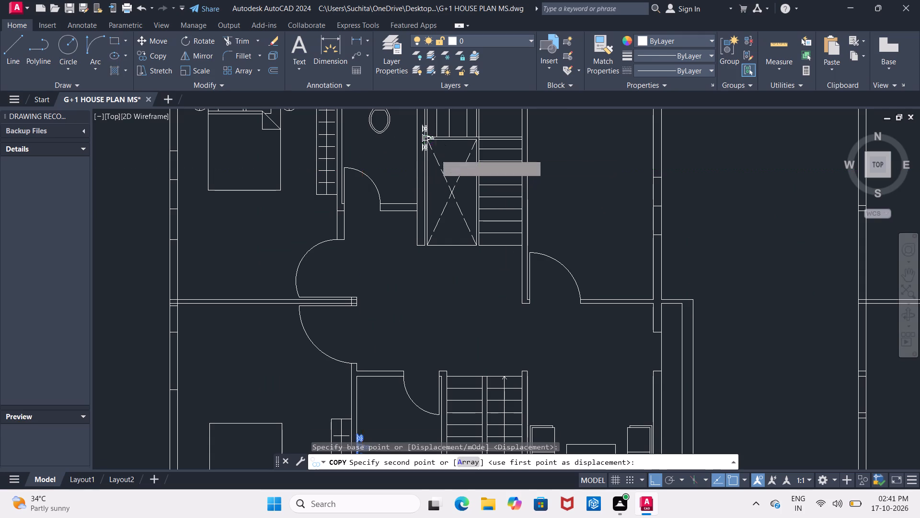
key(Escape)
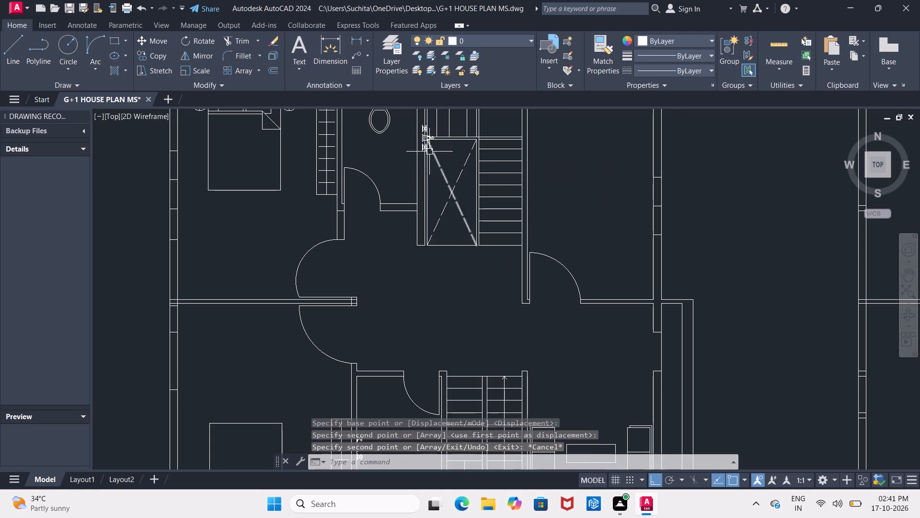
With Ortho off, move the copied tap fixture into the north bathroom, southeast of the toilet.
scroll(429, 152, up, 2)
click(416, 143)
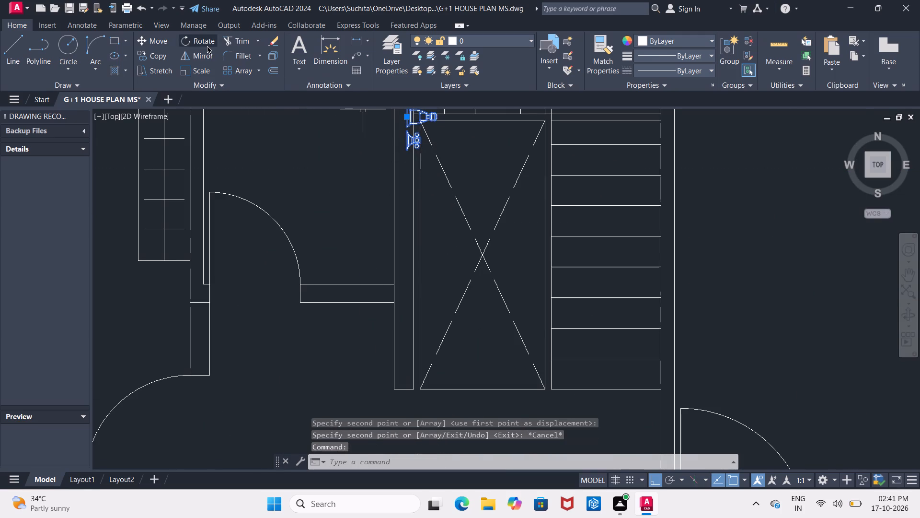
click(145, 42)
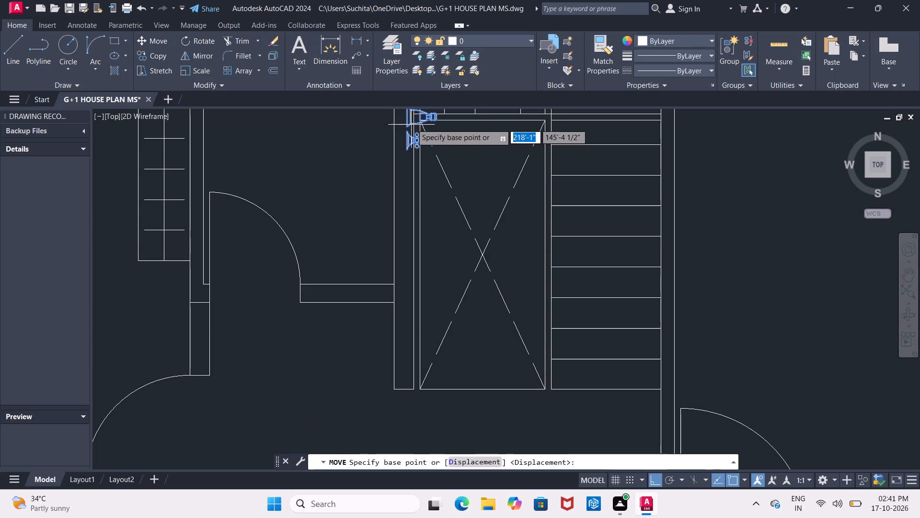
click(412, 124)
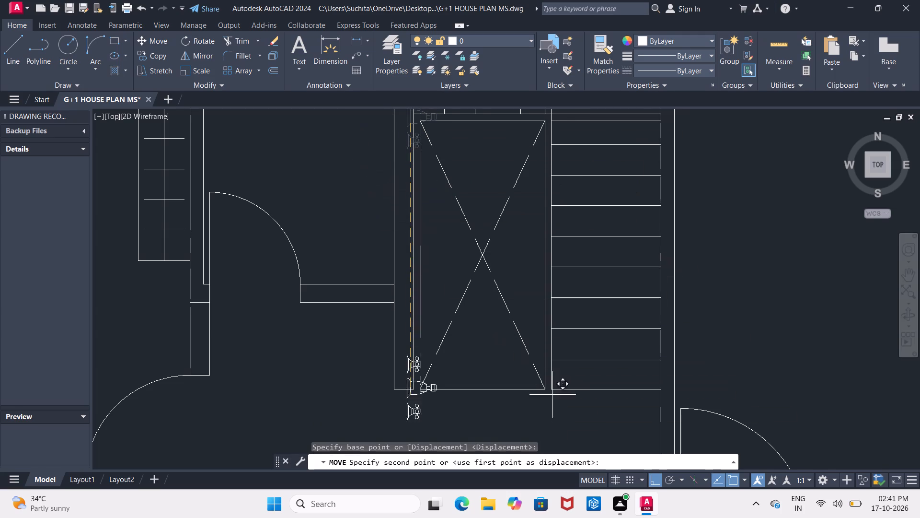
click(652, 477)
middle_drag(354, 238, 380, 351)
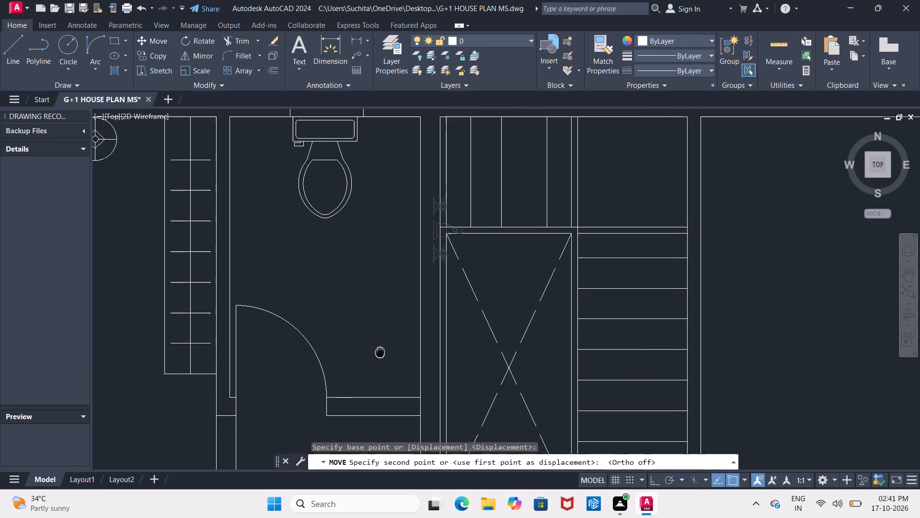
middle_drag(380, 351, 380, 349)
click(378, 318)
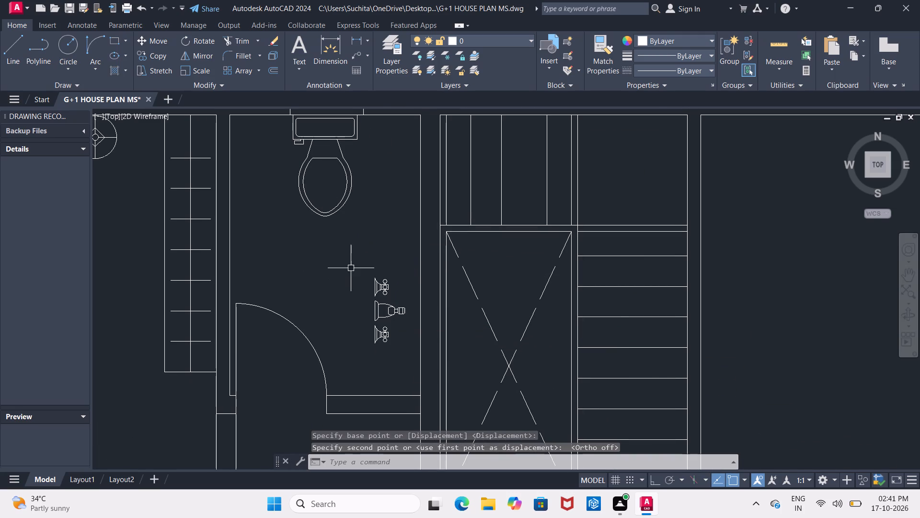
With Ortho on, rotate the north bathroom's tap fixture 180° about its spout tip so it points west.
drag(351, 268, 360, 275)
click(409, 356)
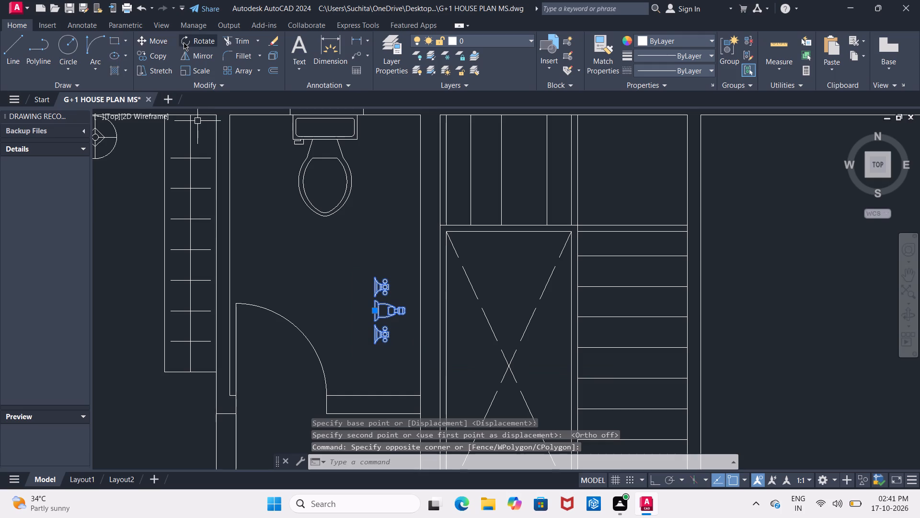
click(184, 42)
click(403, 317)
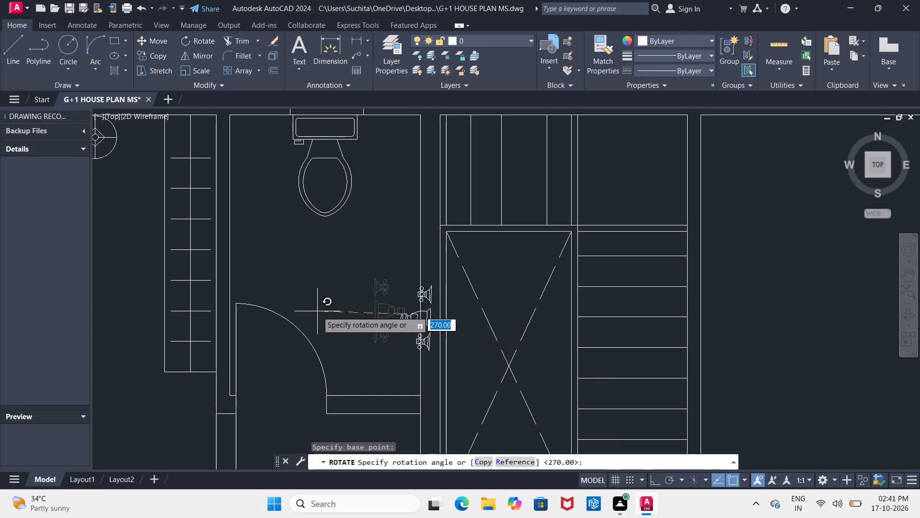
click(656, 478)
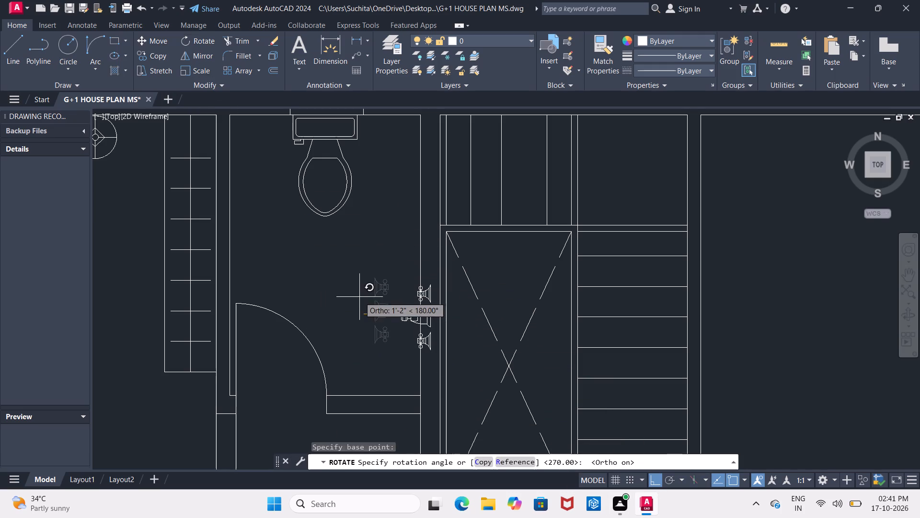
click(359, 297)
Move the north bathroom's tap fixture about 3 1/2" west so its back lies on the east wall's inner face.
drag(392, 283, 395, 289)
click(438, 373)
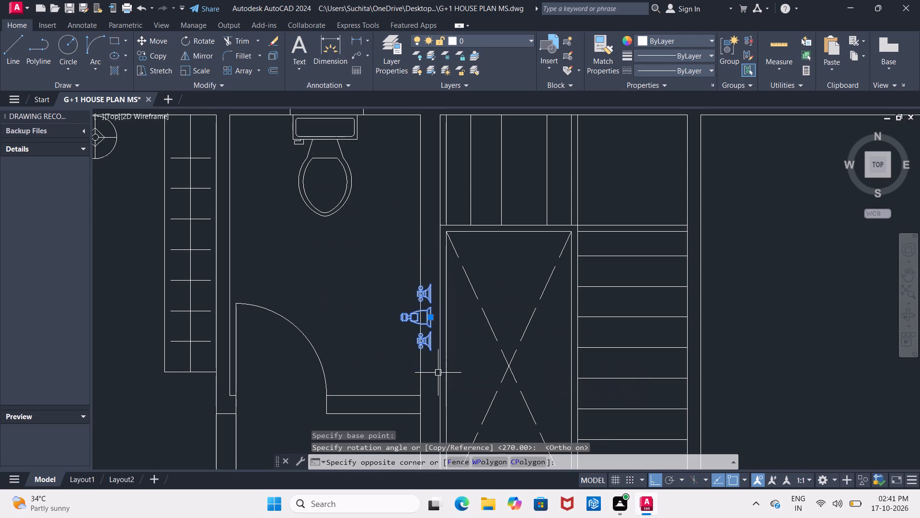
click(166, 46)
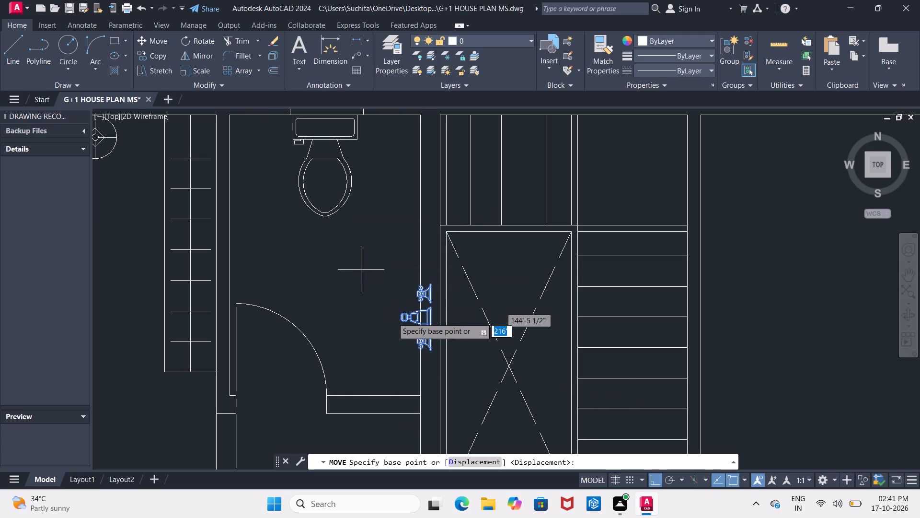
scroll(400, 334, up, 3)
middle_drag(399, 330, 384, 320)
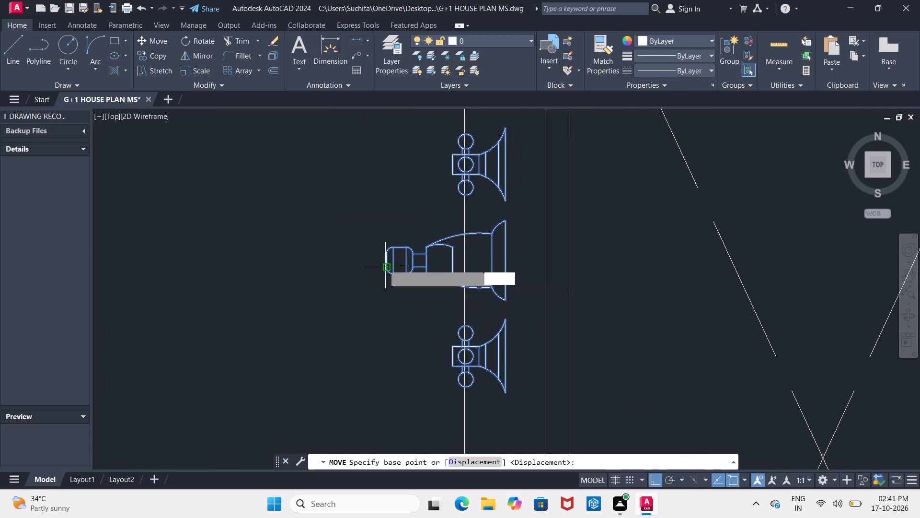
click(387, 260)
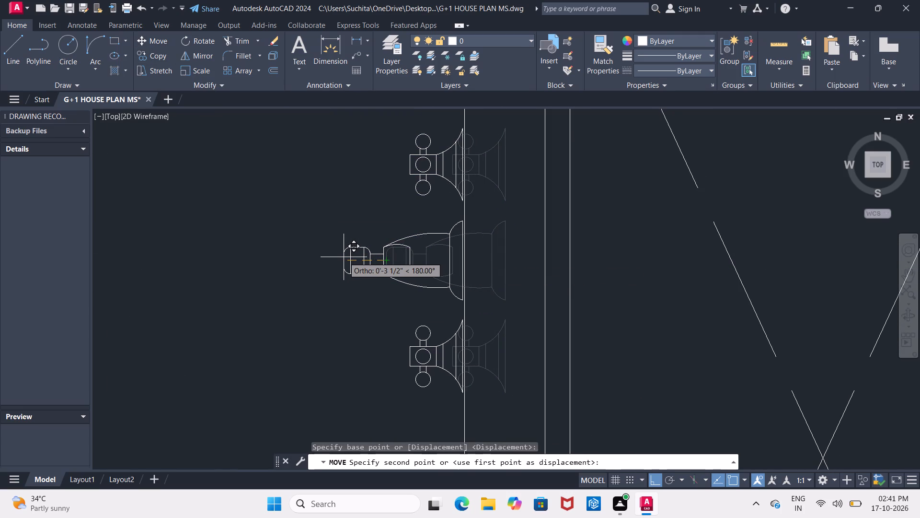
click(346, 257)
Copy the northwest bedroom's bed with its two side tables about 24'-1" east into the northeast room.
scroll(346, 257, down, 2)
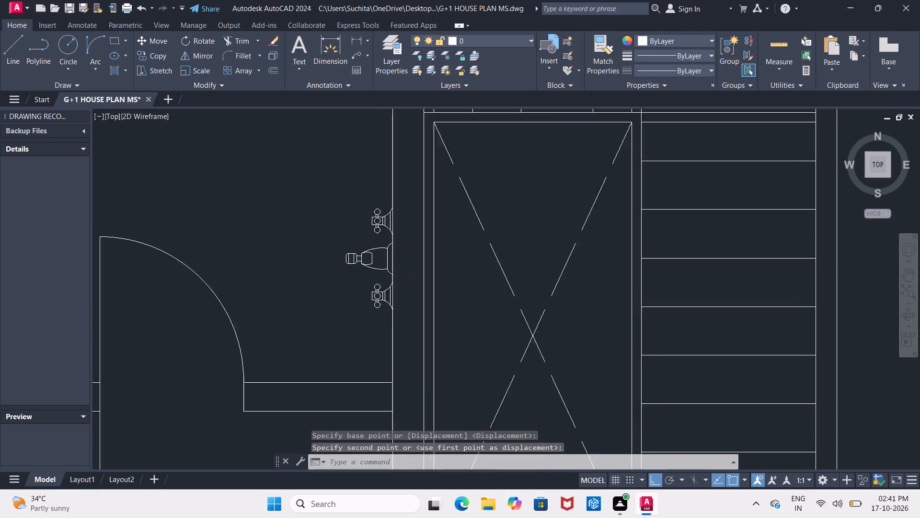
scroll(346, 258, down, 7)
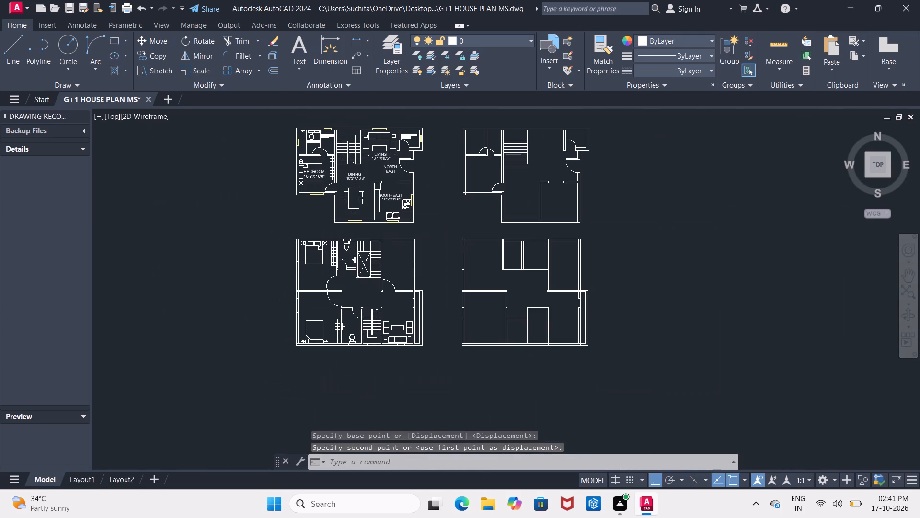
scroll(358, 260, up, 3)
scroll(306, 246, up, 1)
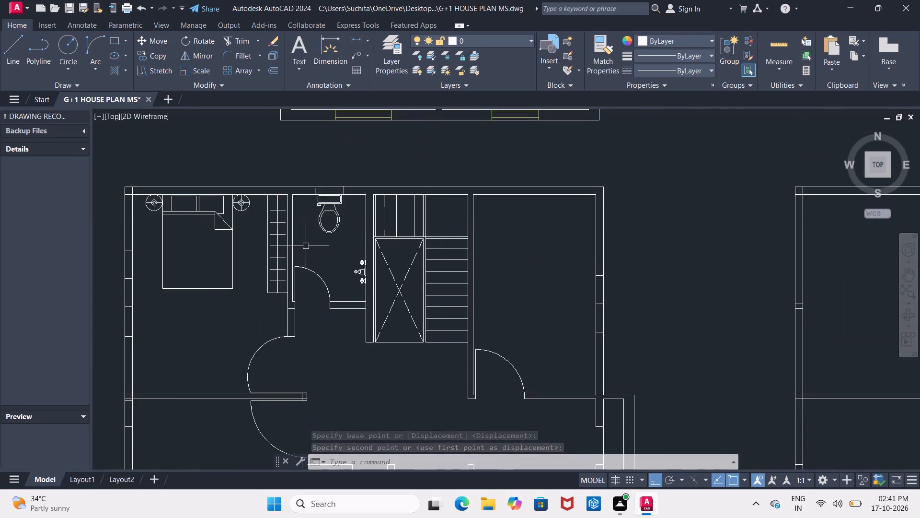
middle_drag(305, 246, 374, 242)
scroll(234, 202, up, 1)
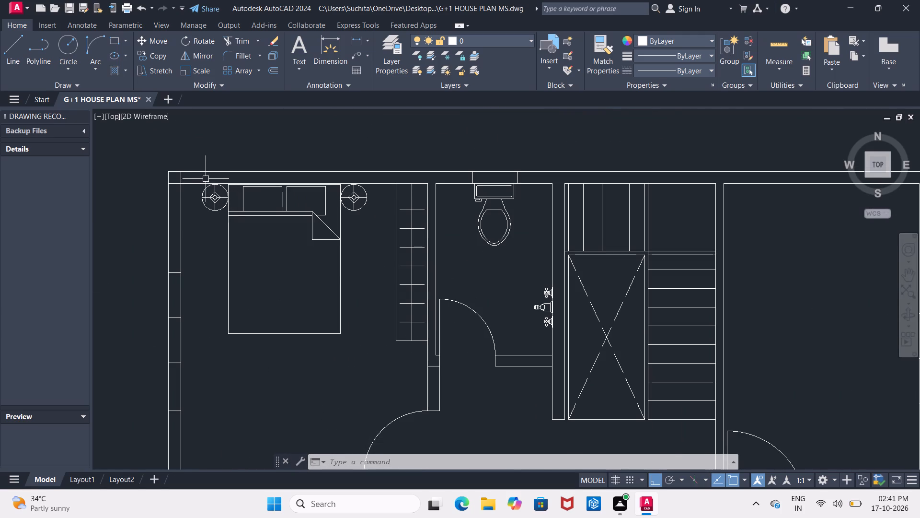
drag(193, 178, 203, 183)
click(371, 347)
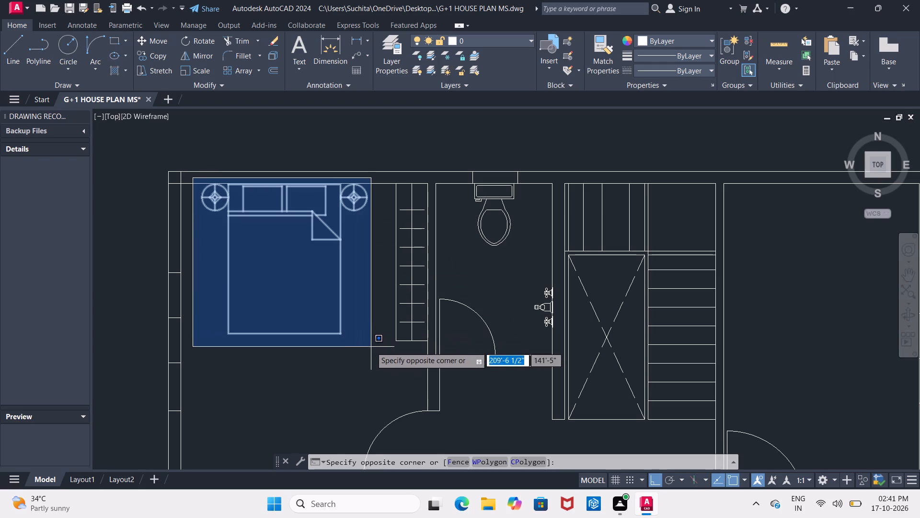
click(163, 58)
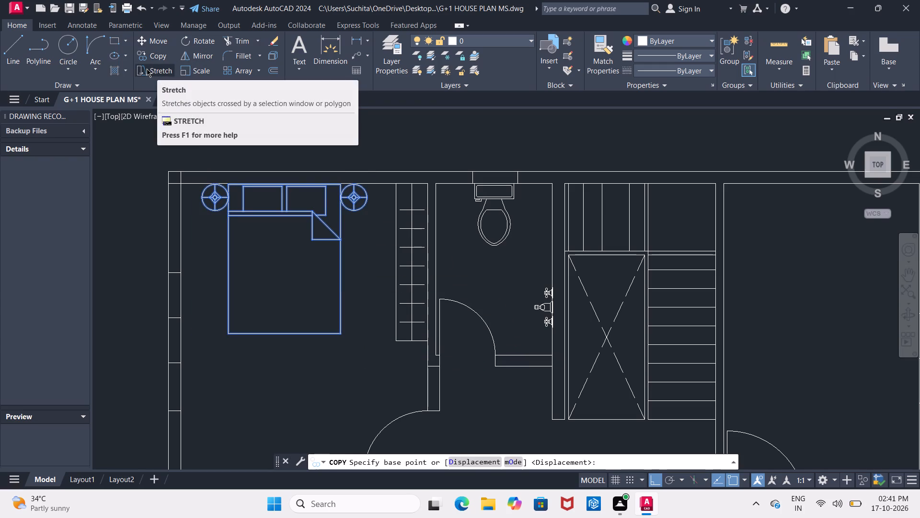
click(262, 259)
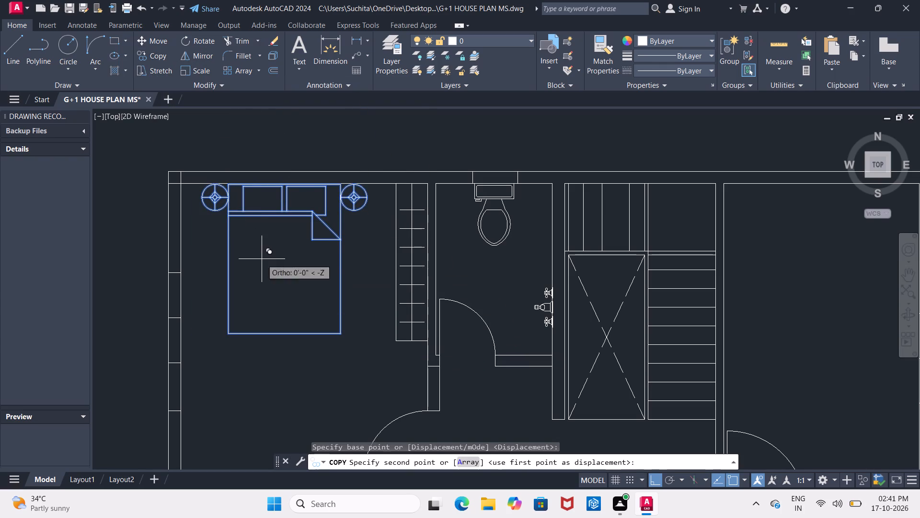
middle_drag(472, 254, 264, 214)
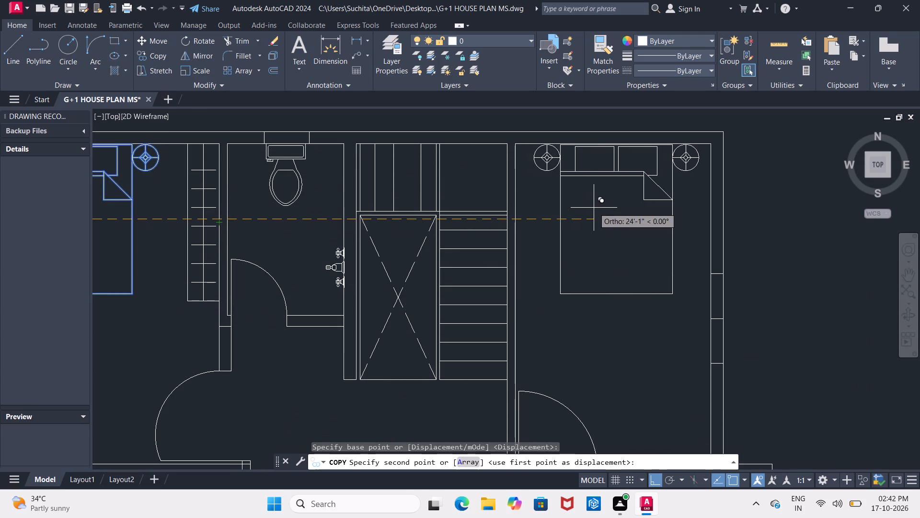
click(594, 208)
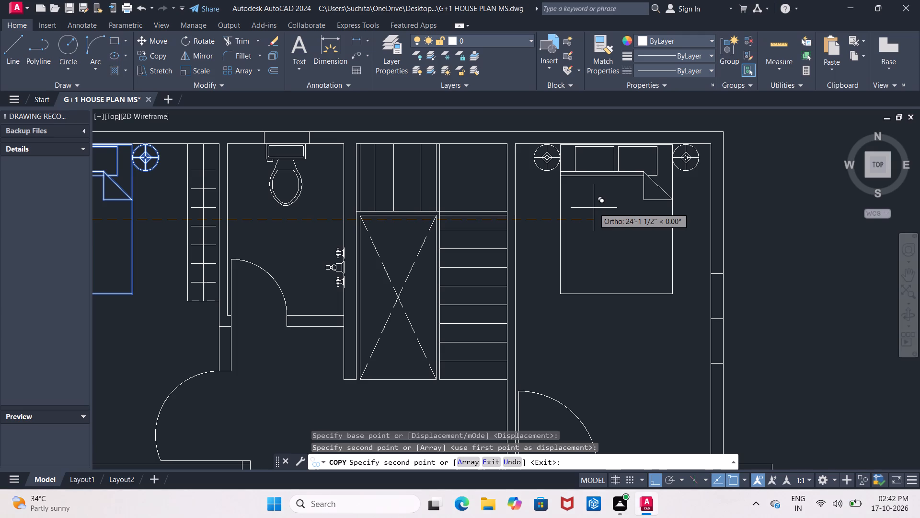
key(Escape)
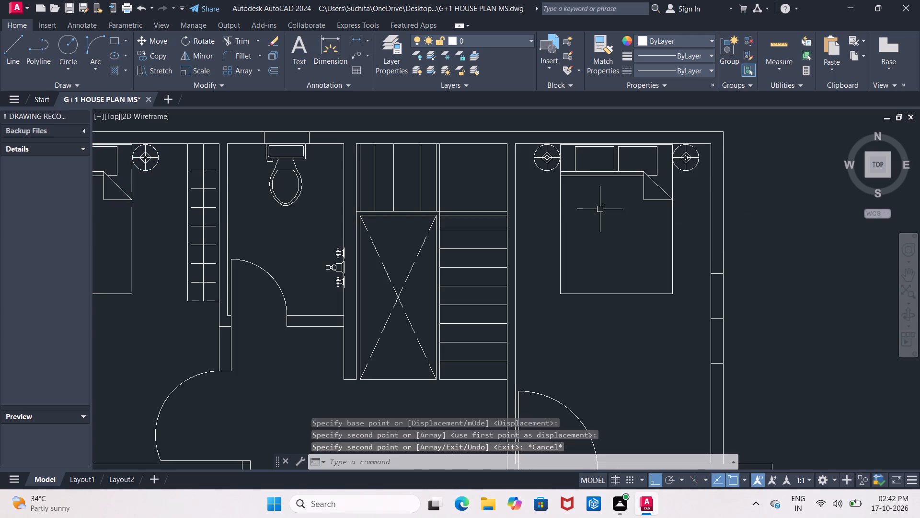
Copy the northwest bedroom's wardrobe due east to the open space just outside the northeast room's east wall.
click(167, 138)
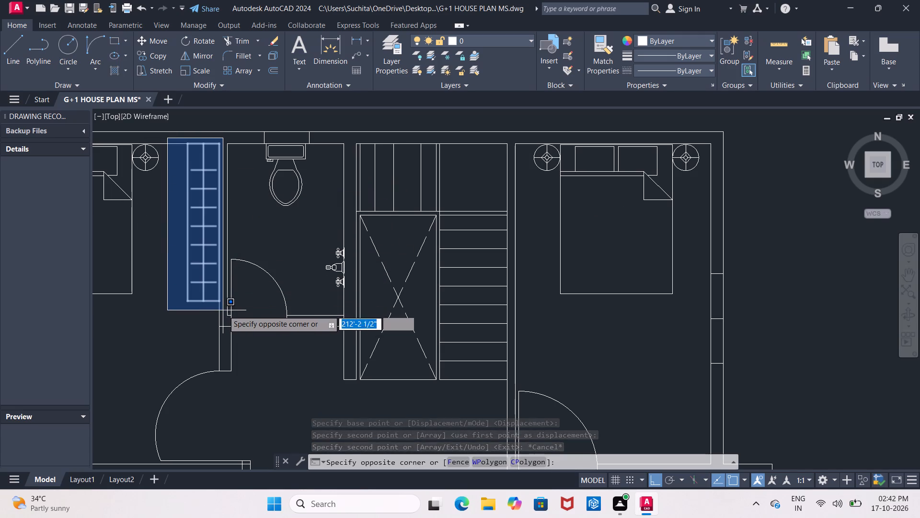
click(223, 310)
click(164, 55)
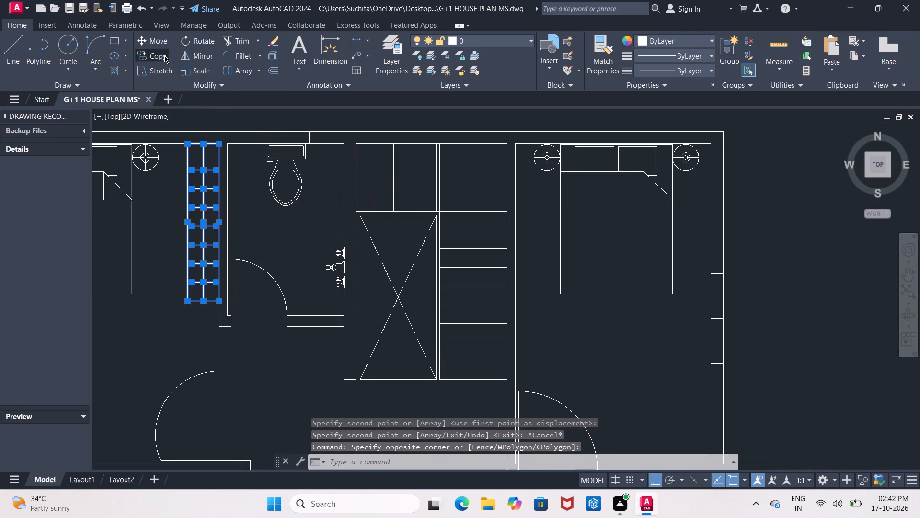
click(199, 220)
middle_drag(650, 430, 643, 417)
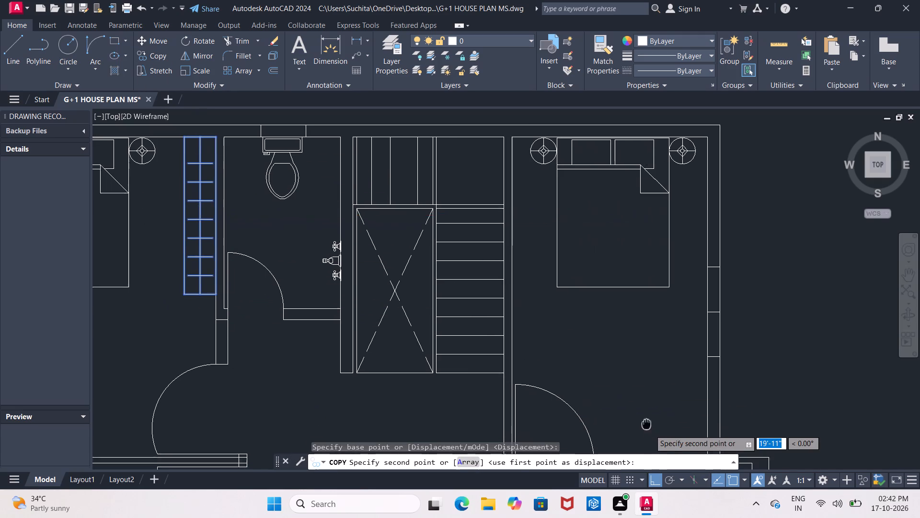
middle_drag(643, 417, 608, 359)
scroll(608, 359, down, 1)
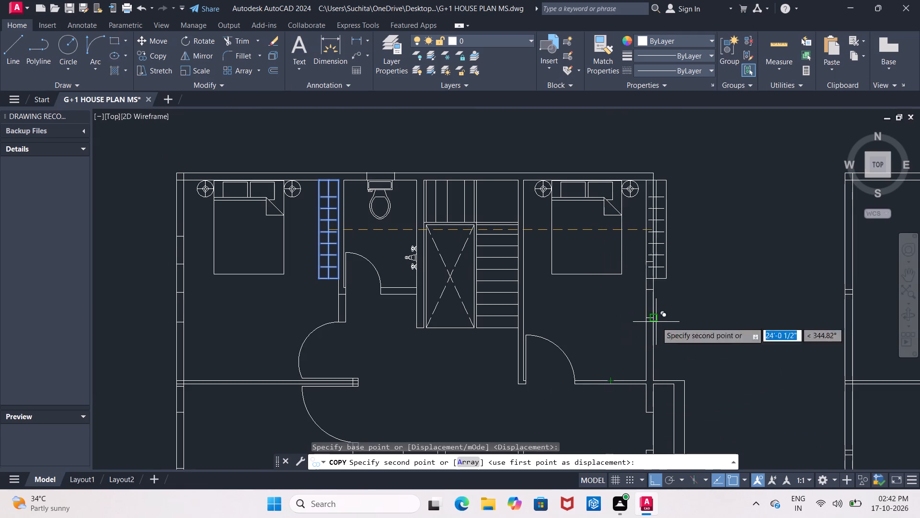
click(693, 324)
key(Escape)
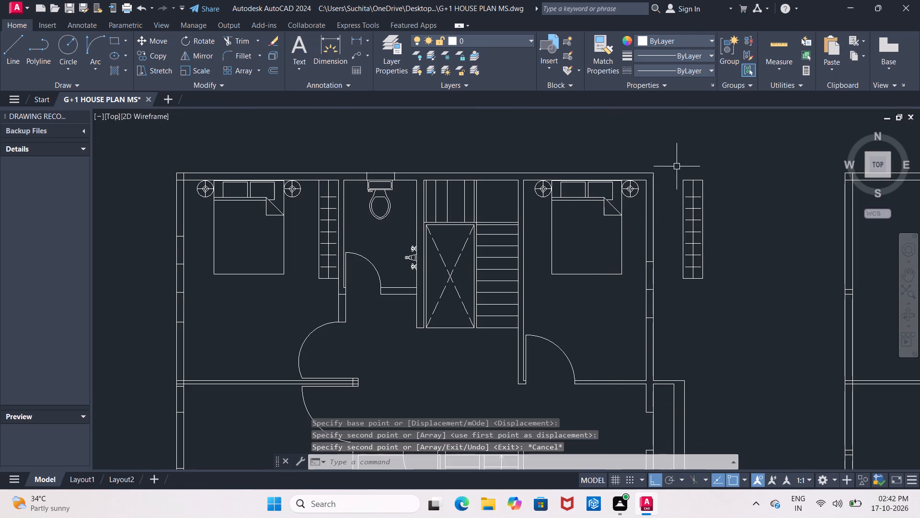
Rotate the copied wardrobe 270° about its northeast corner so it runs east-west.
drag(677, 166, 679, 184)
click(711, 318)
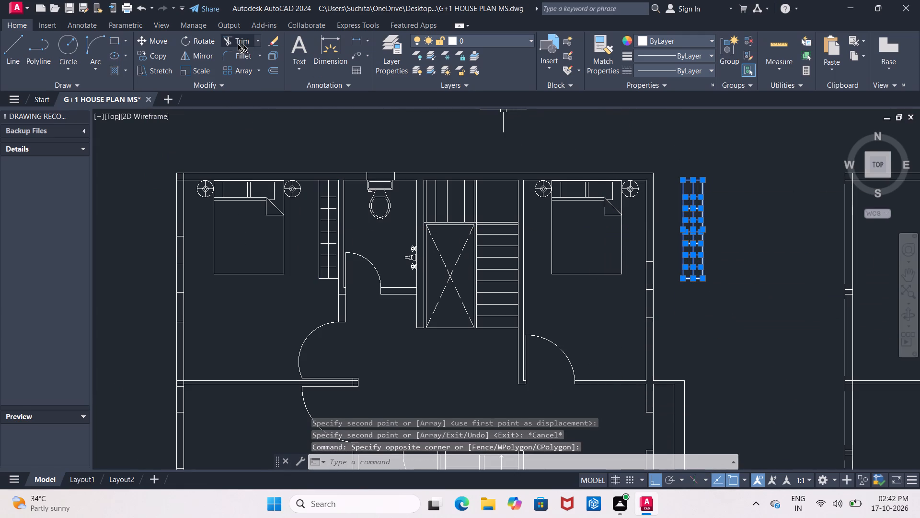
click(200, 41)
click(702, 184)
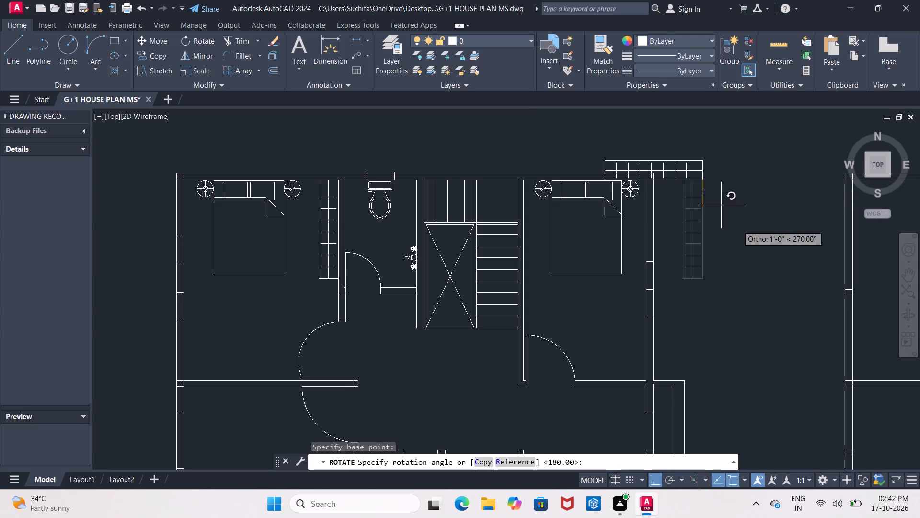
click(745, 239)
With Ortho off, move the rotated wardrobe by its southeast corner into the northeast bedroom's inner southeast corner.
scroll(642, 187, up, 2)
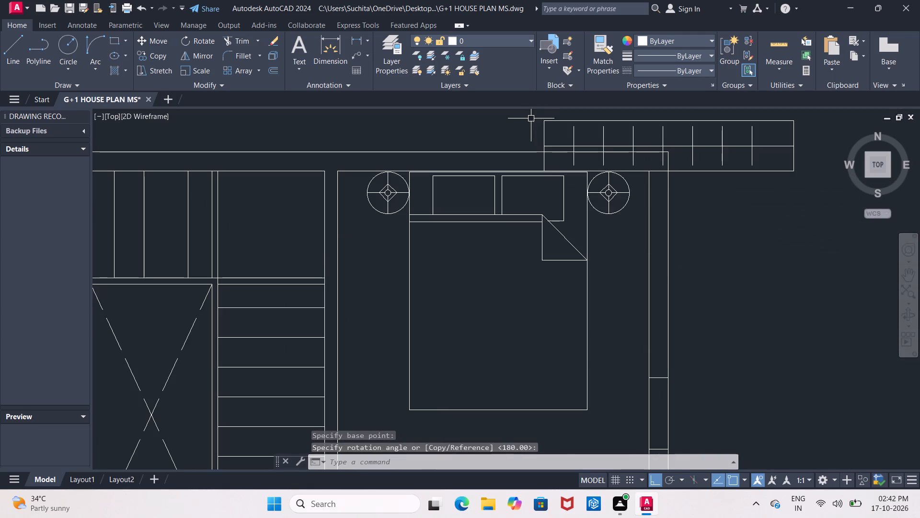
click(523, 105)
click(531, 108)
key(Escape)
key(Escape)
click(519, 112)
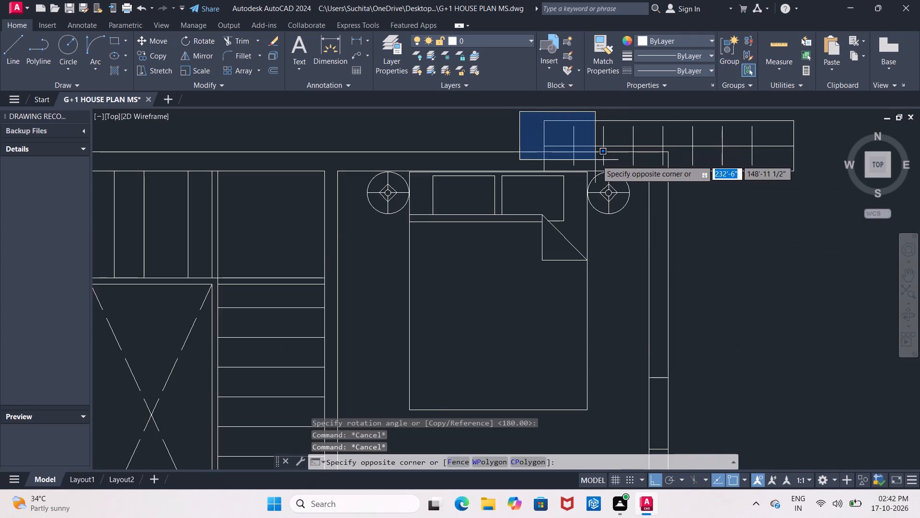
click(802, 175)
click(162, 43)
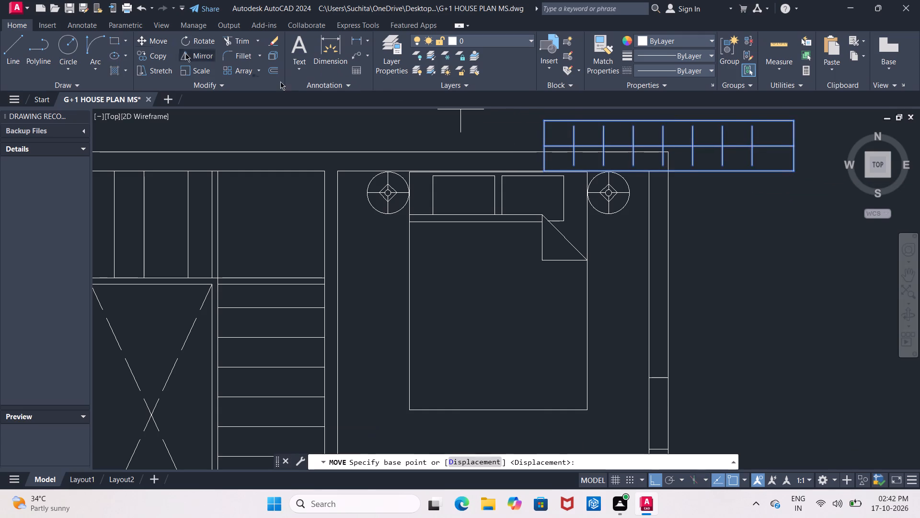
click(795, 170)
middle_drag(628, 289, 652, 180)
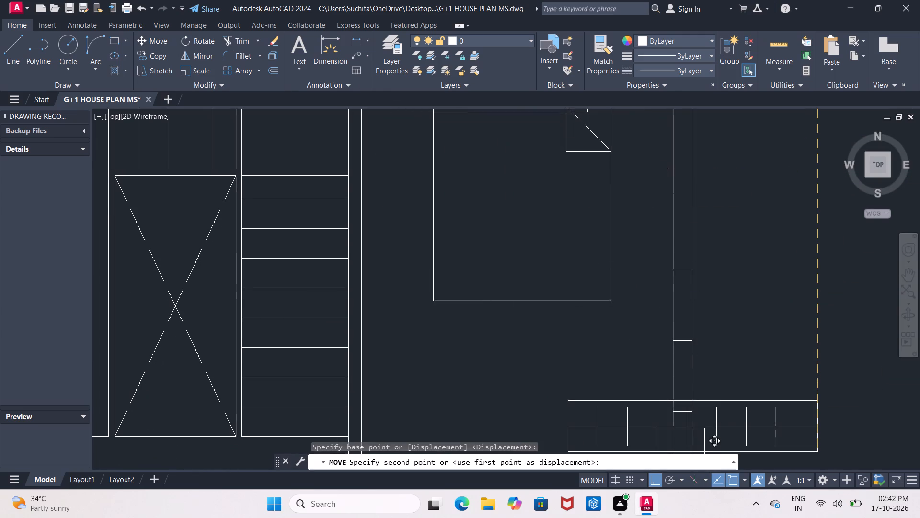
click(659, 478)
middle_drag(621, 401, 631, 278)
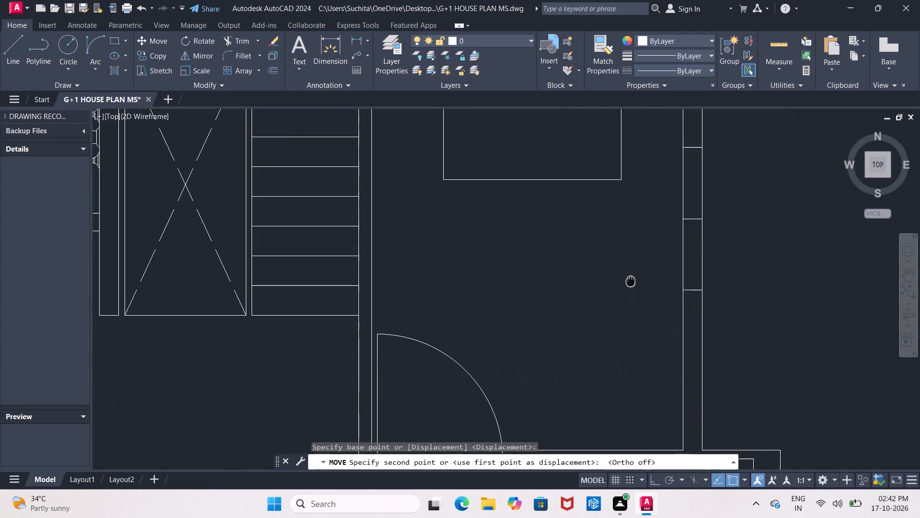
middle_drag(631, 278, 632, 224)
scroll(632, 225, down, 1)
scroll(664, 316, up, 2)
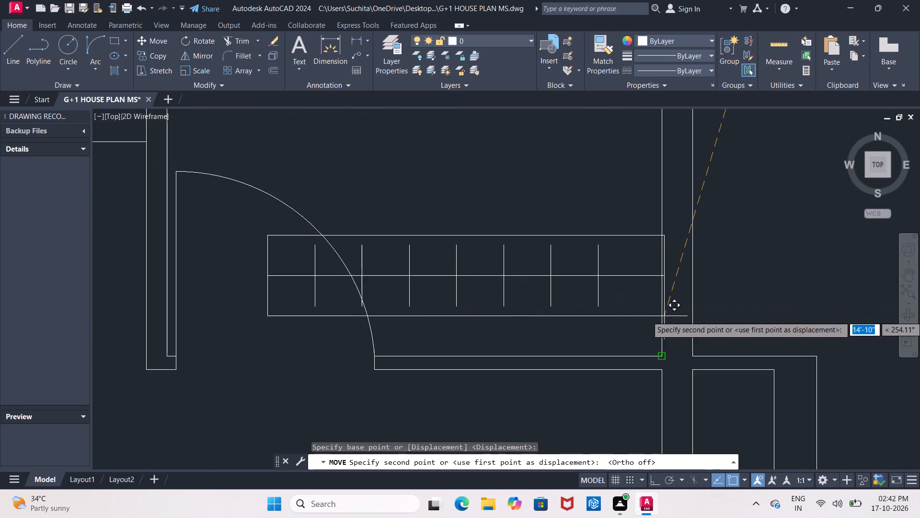
click(663, 358)
key(Escape)
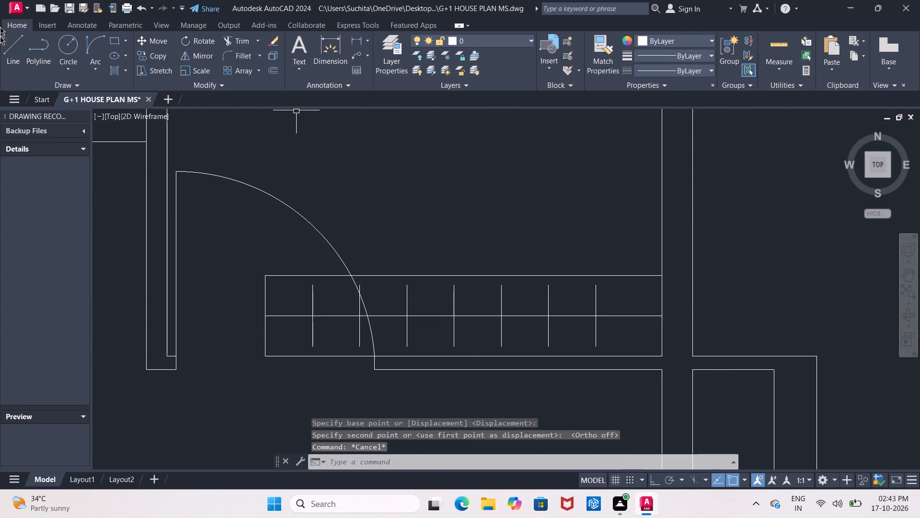
With Ortho on, draw a vertical line across the northeast bedroom's wardrobe, just east of the door swing.
click(14, 48)
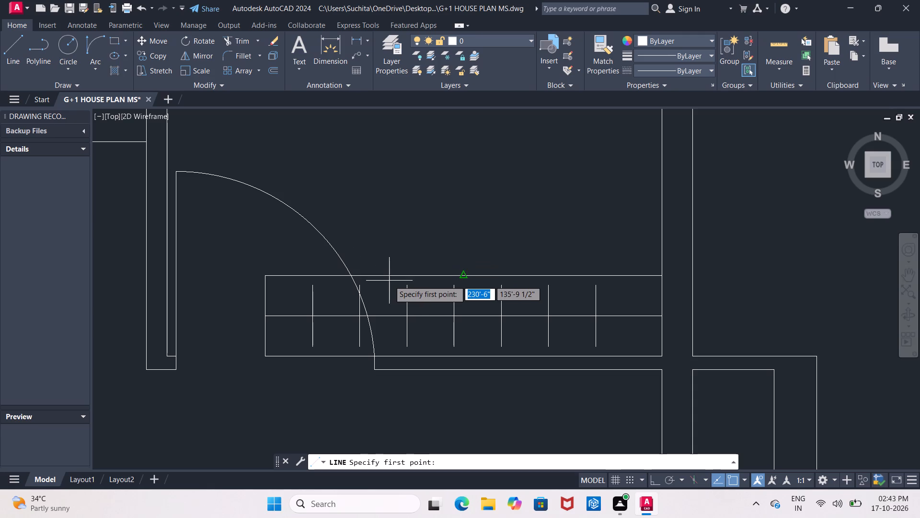
click(14, 45)
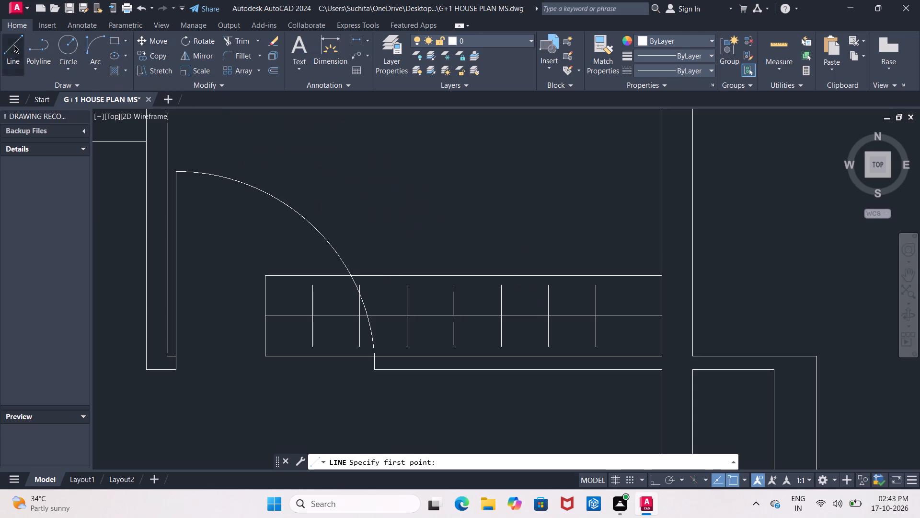
click(394, 250)
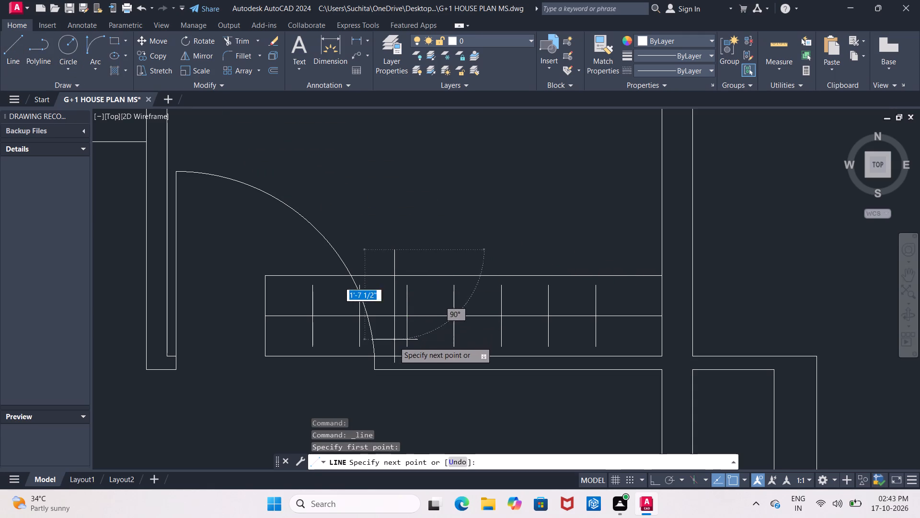
click(651, 477)
click(527, 415)
key(Escape)
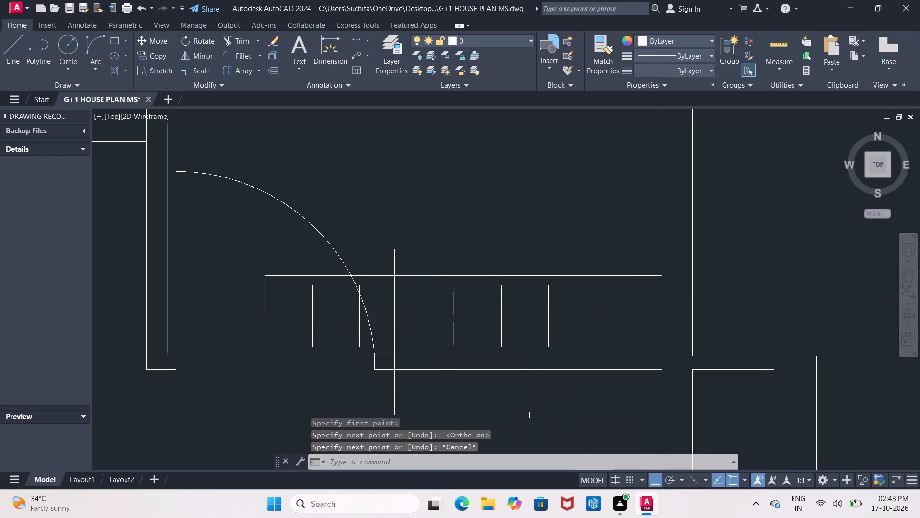
Trim the vertical line beyond the wardrobe's front edge and within the wall, plus the wardrobe's front and centre lines between it and the door swing.
key(t)
text(R)
key(space)
key(space)
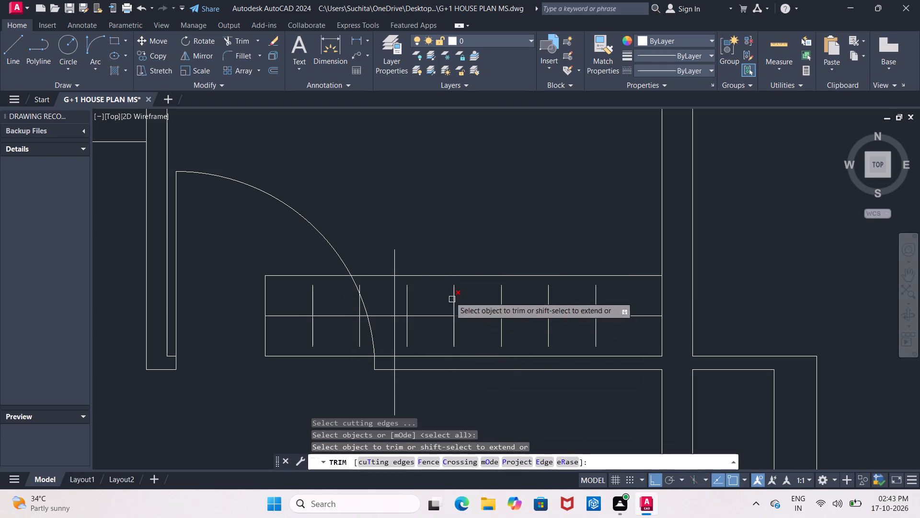
click(396, 268)
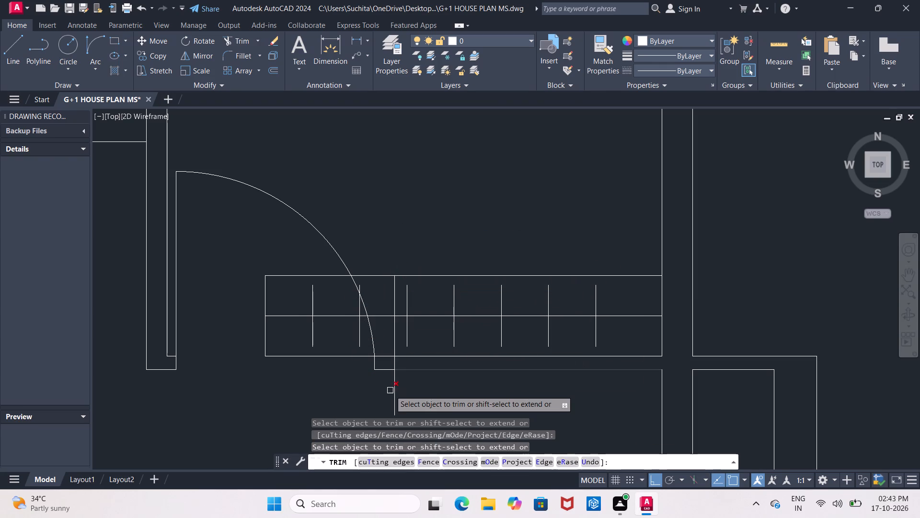
click(396, 367)
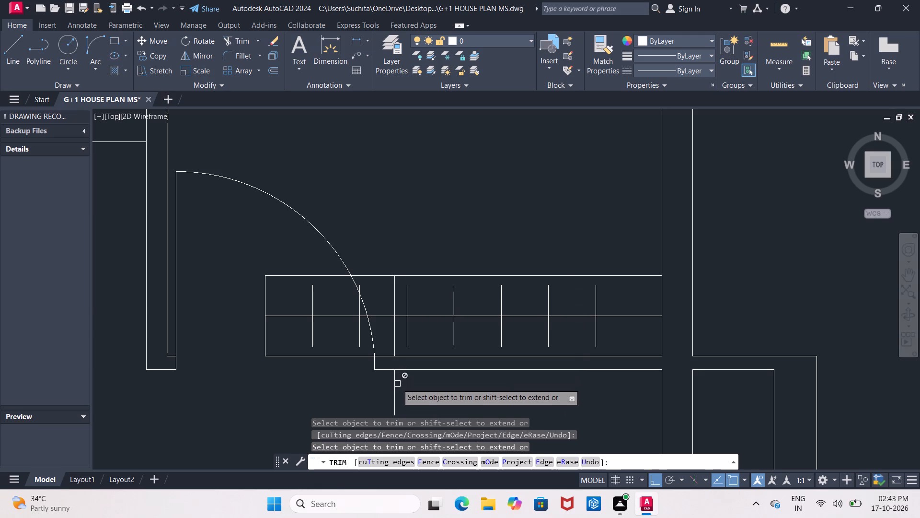
click(381, 276)
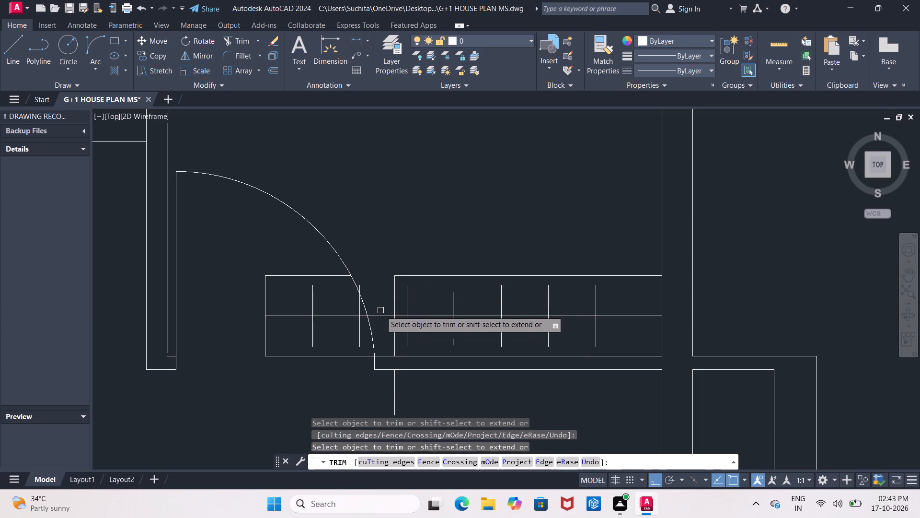
click(380, 316)
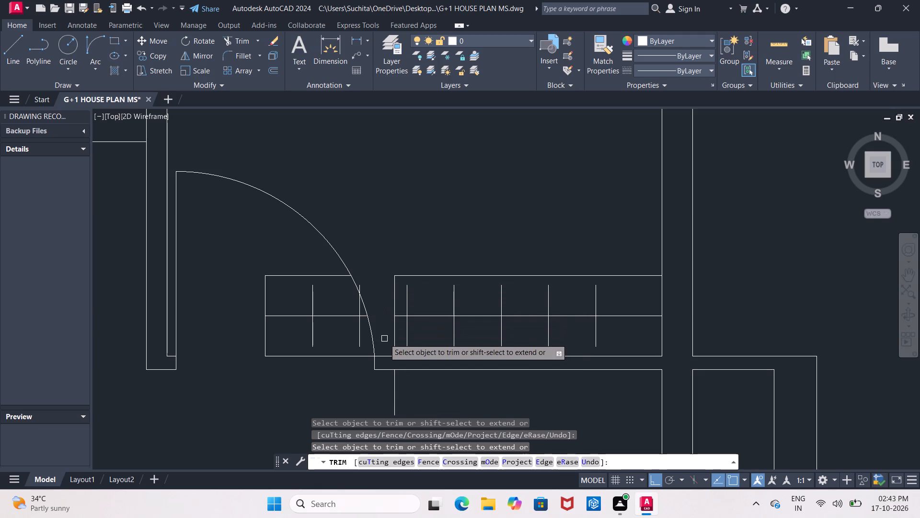
key(Escape)
Erase the leftover wardrobe outline, centre line and hanger lines overlapping the northeast bedroom's door swing.
scroll(384, 341, up, 1)
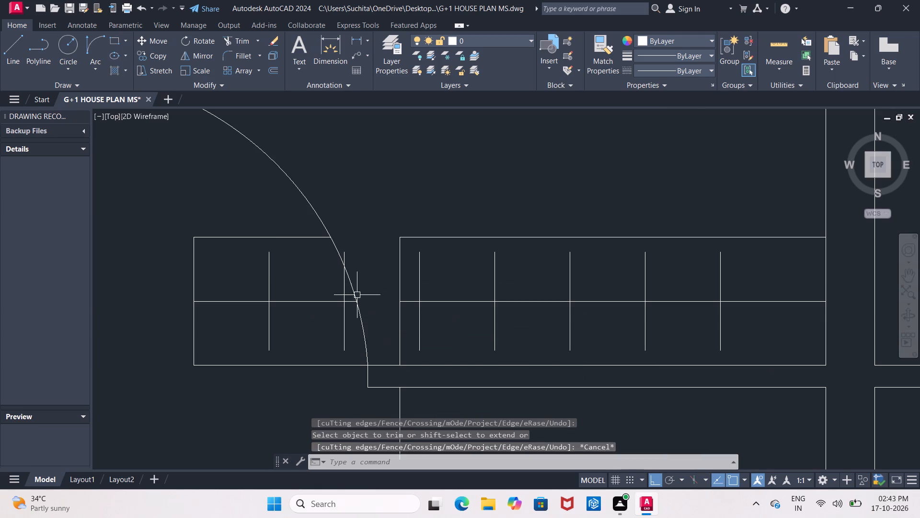
click(183, 225)
click(365, 386)
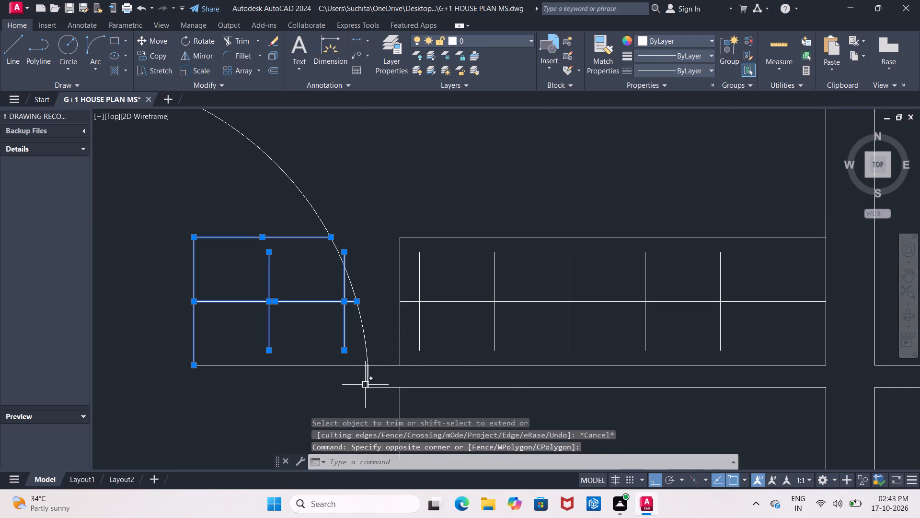
key(Delete)
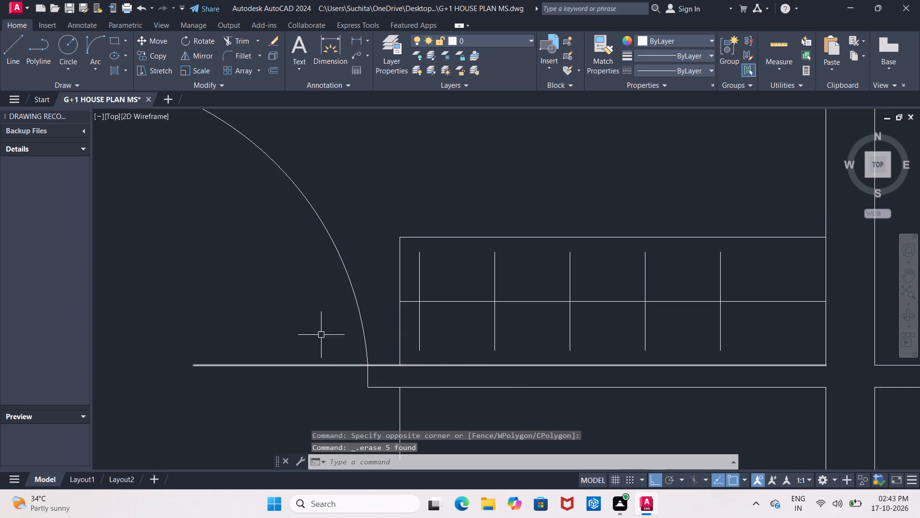
Trim the wardrobe's back line between the door jamb and its new west end, and erase the leftover segment across the doorway.
text(TR)
key(space)
key(space)
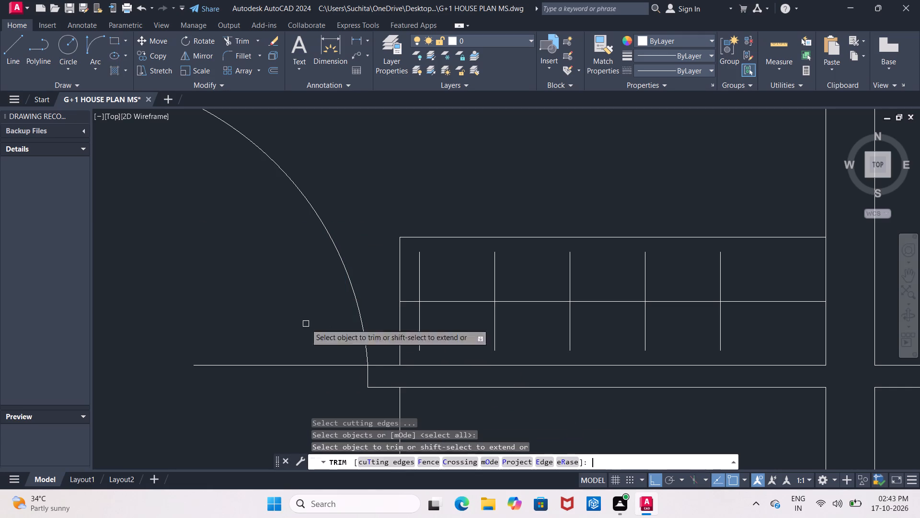
click(381, 365)
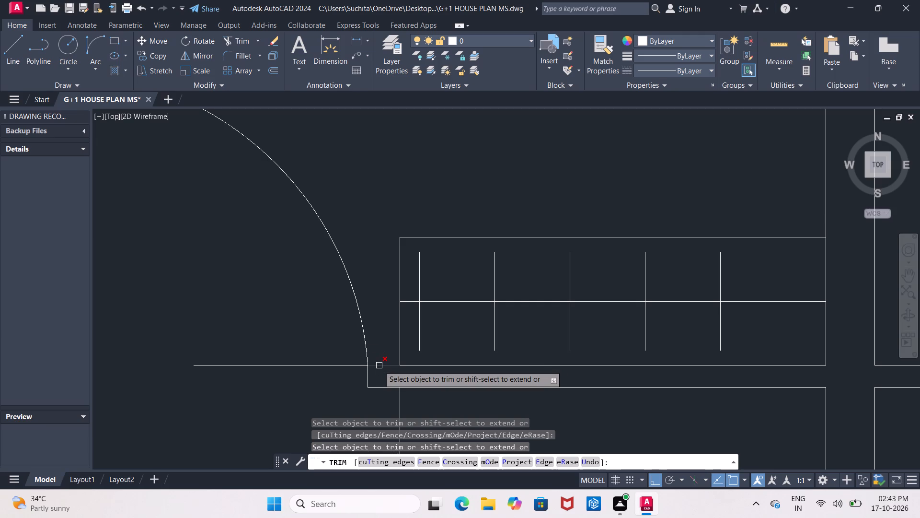
click(379, 365)
key(Escape)
click(315, 365)
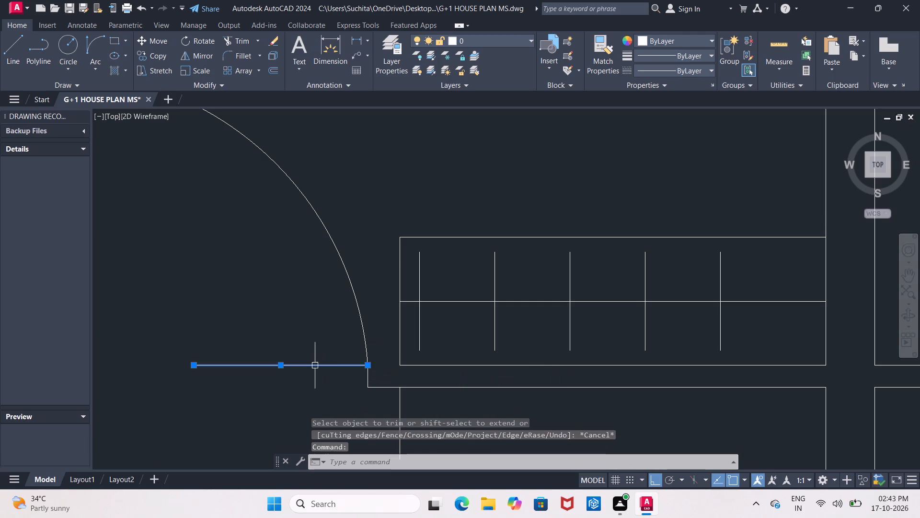
key(Delete)
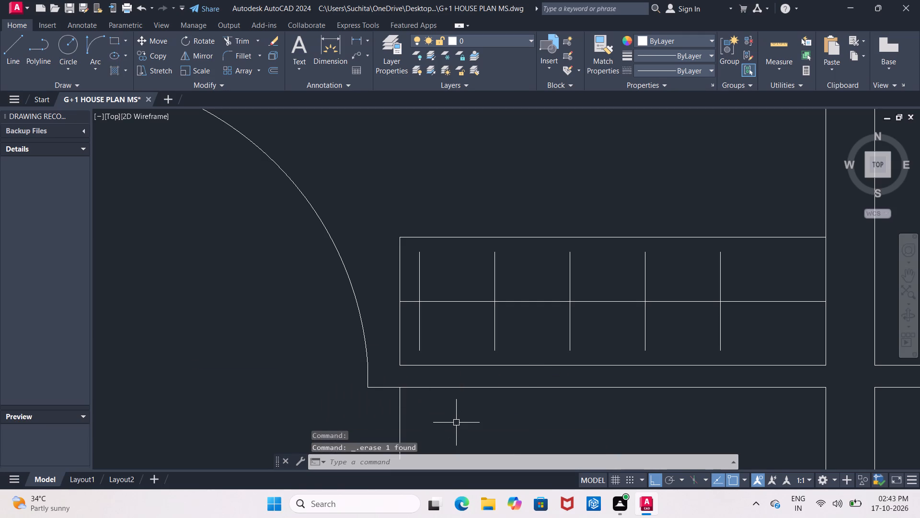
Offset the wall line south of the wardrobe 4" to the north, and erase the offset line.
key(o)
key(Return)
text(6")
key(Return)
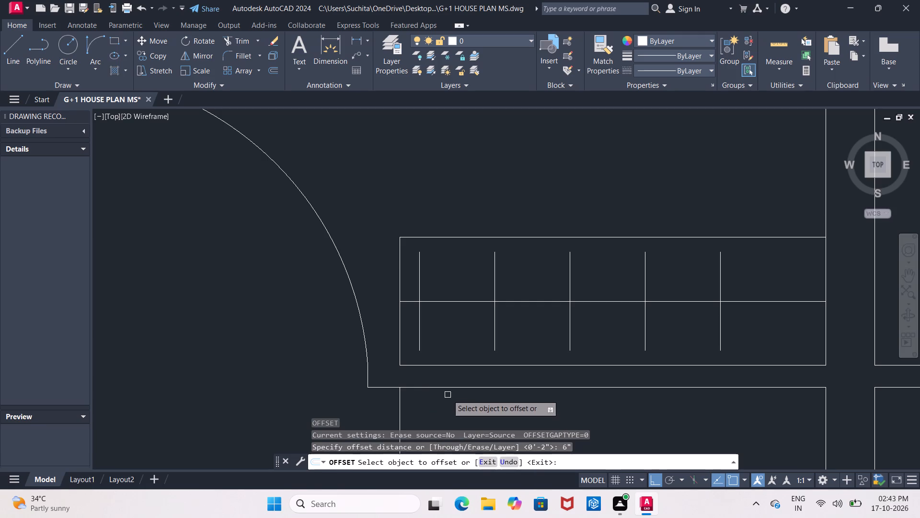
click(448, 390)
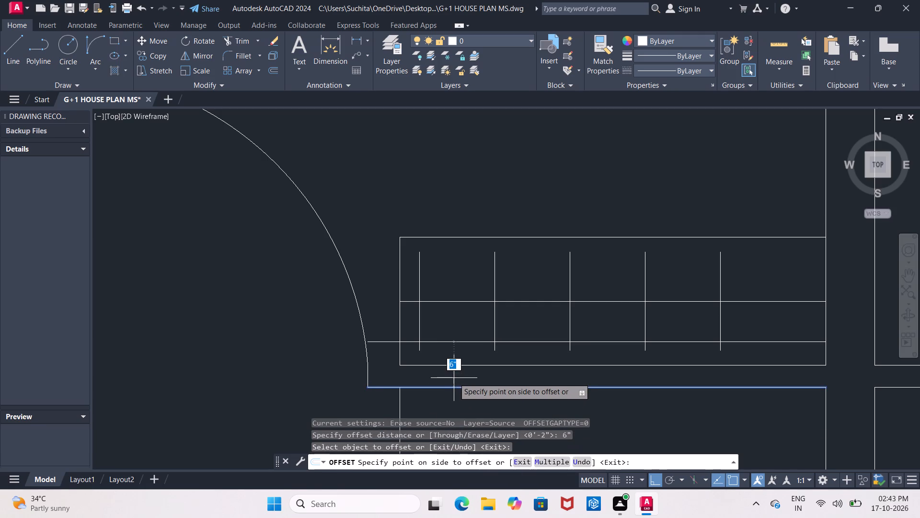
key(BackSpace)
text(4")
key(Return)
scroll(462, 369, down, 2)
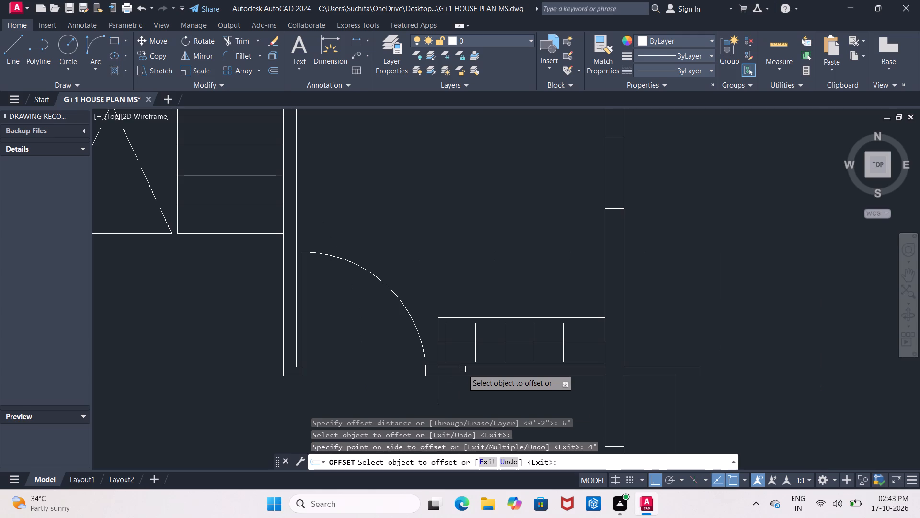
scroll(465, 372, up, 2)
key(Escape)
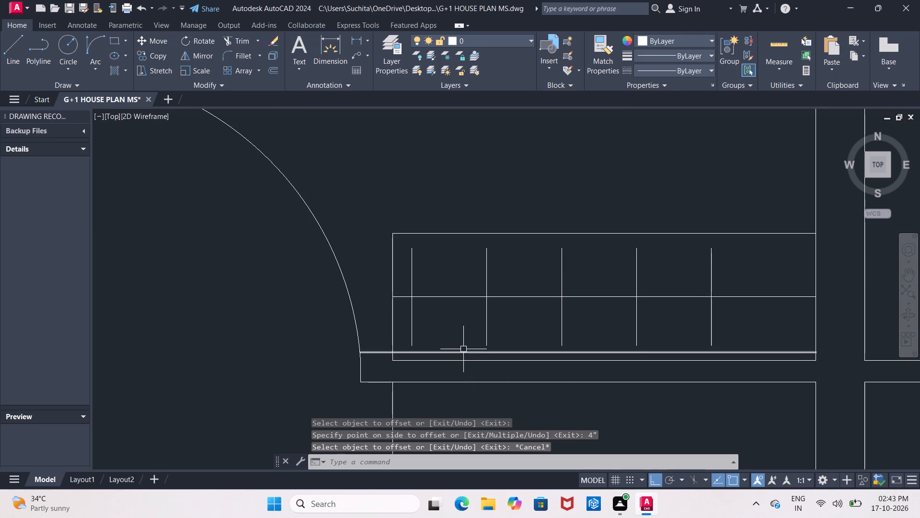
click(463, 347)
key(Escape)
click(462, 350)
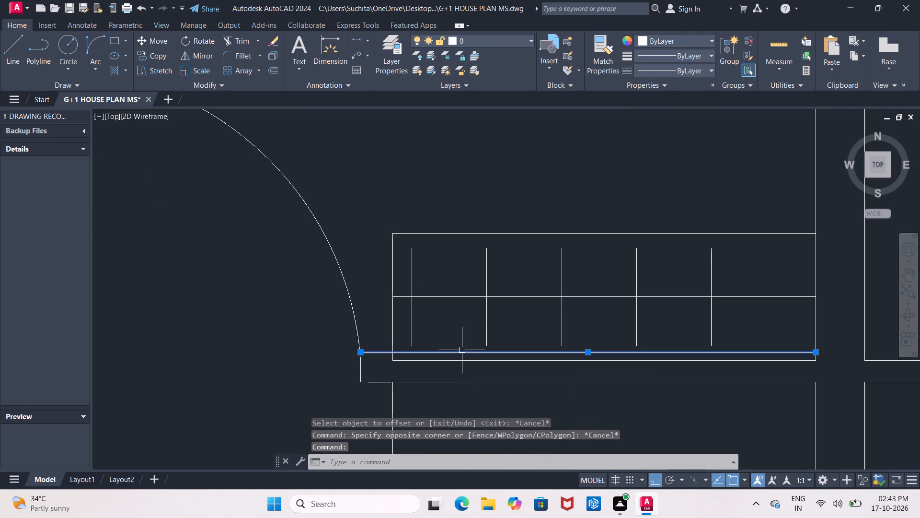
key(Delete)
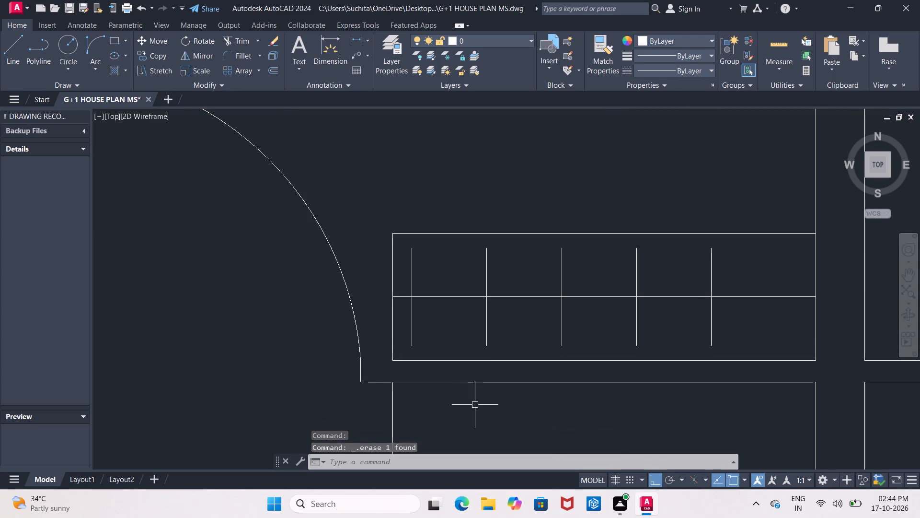
Stretch the west end of the wall line behind the wardrobe to the door jamb.
scroll(469, 385, down, 2)
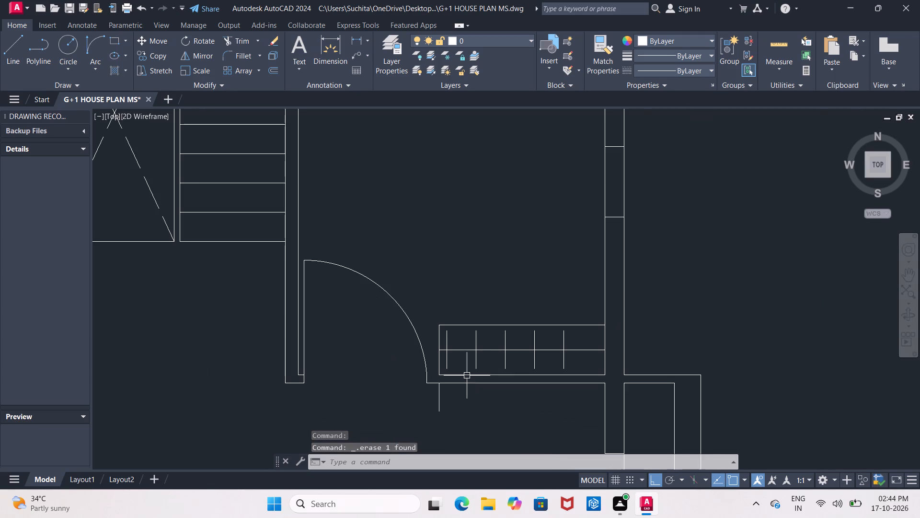
scroll(466, 375, up, 1)
click(466, 375)
scroll(394, 385, up, 2)
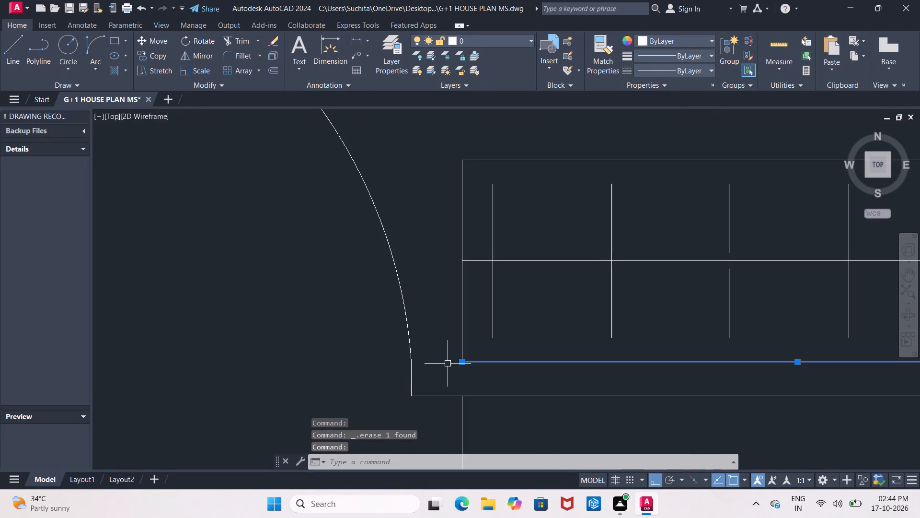
click(463, 363)
click(405, 363)
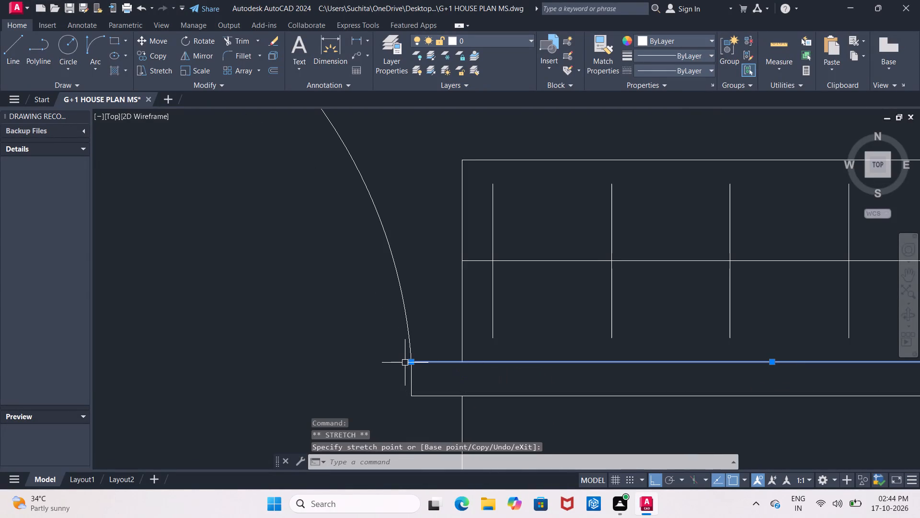
key(Escape)
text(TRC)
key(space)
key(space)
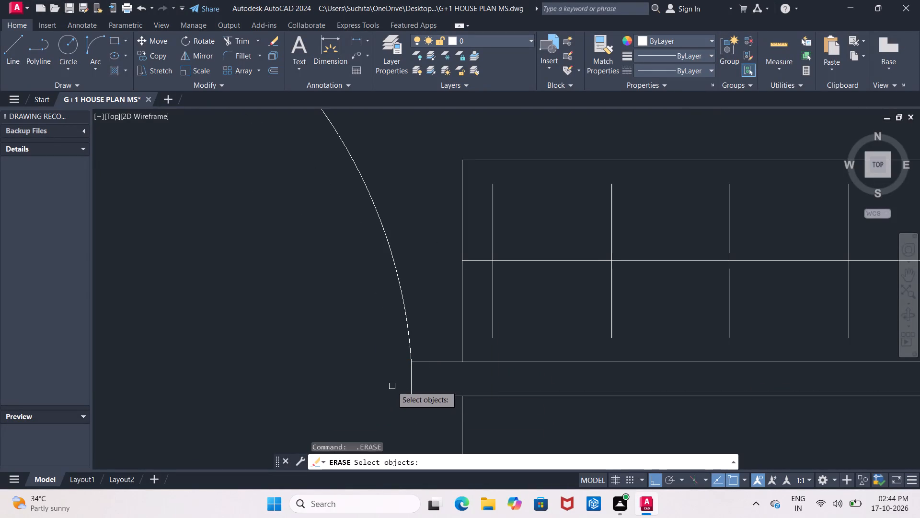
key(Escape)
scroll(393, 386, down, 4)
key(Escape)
Copy the upper plan's BEDROOM label and its size text, with Ortho off, to just below the bed in the lower plan's northeast bedroom.
scroll(397, 386, down, 2)
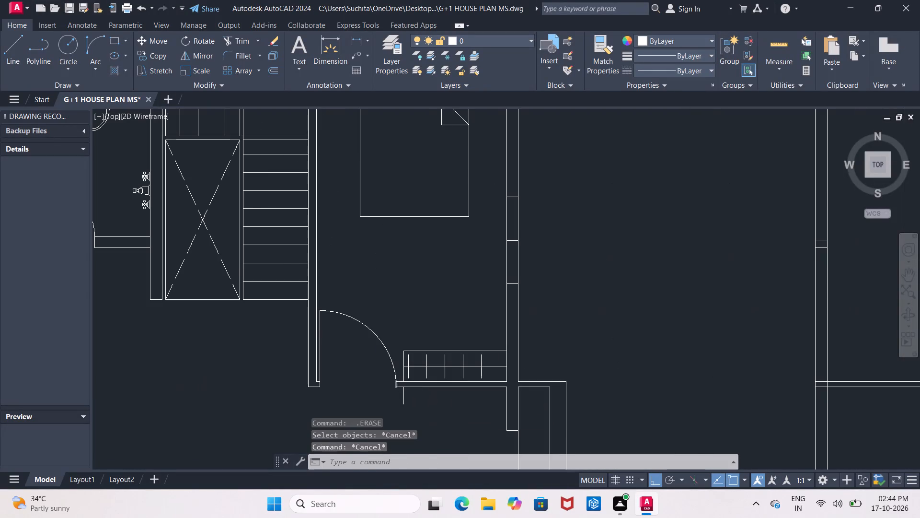
middle_drag(425, 369, 436, 388)
scroll(425, 369, down, 1)
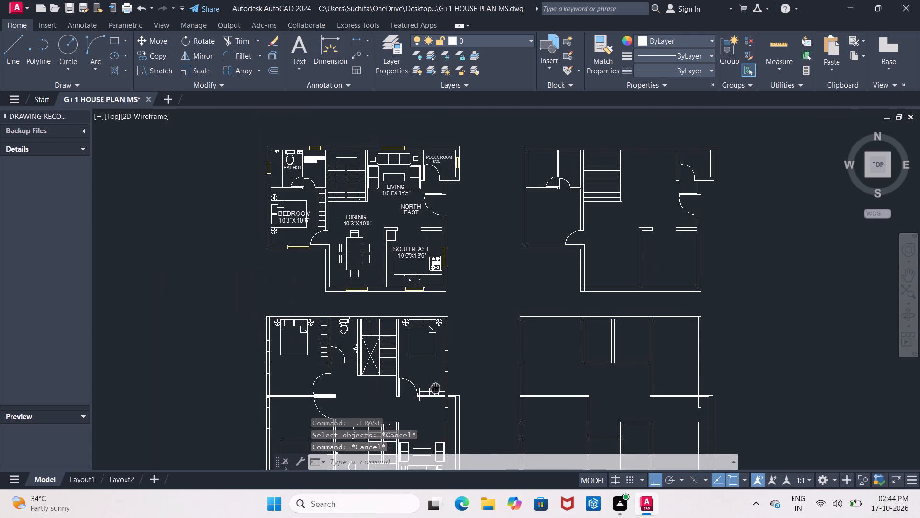
middle_drag(436, 388, 436, 384)
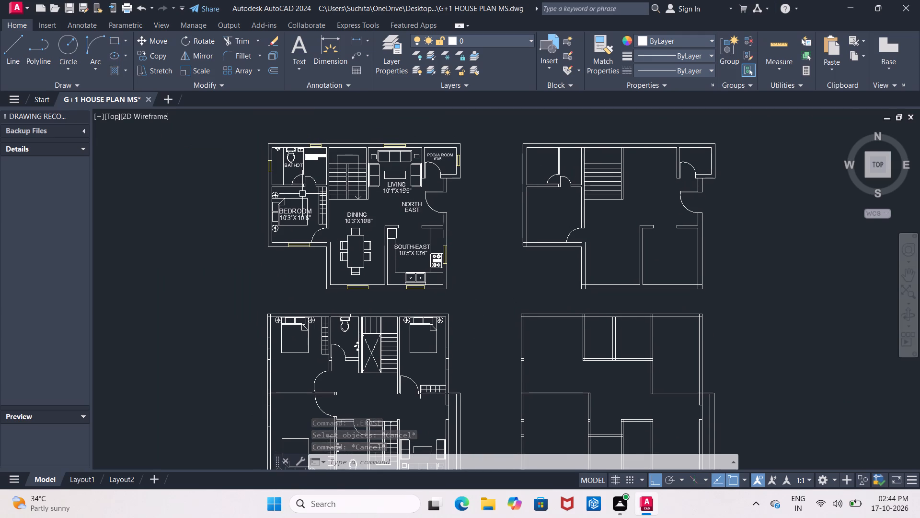
scroll(298, 208, up, 4)
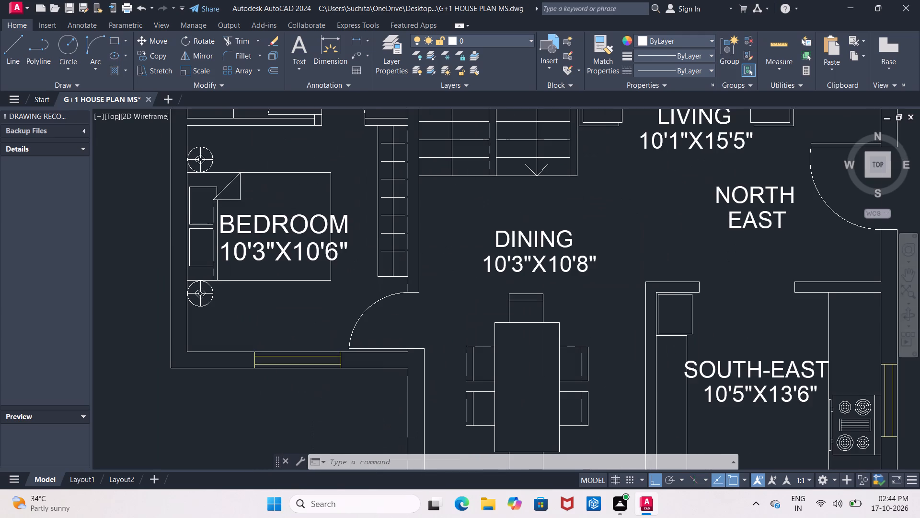
click(198, 228)
click(213, 240)
click(213, 243)
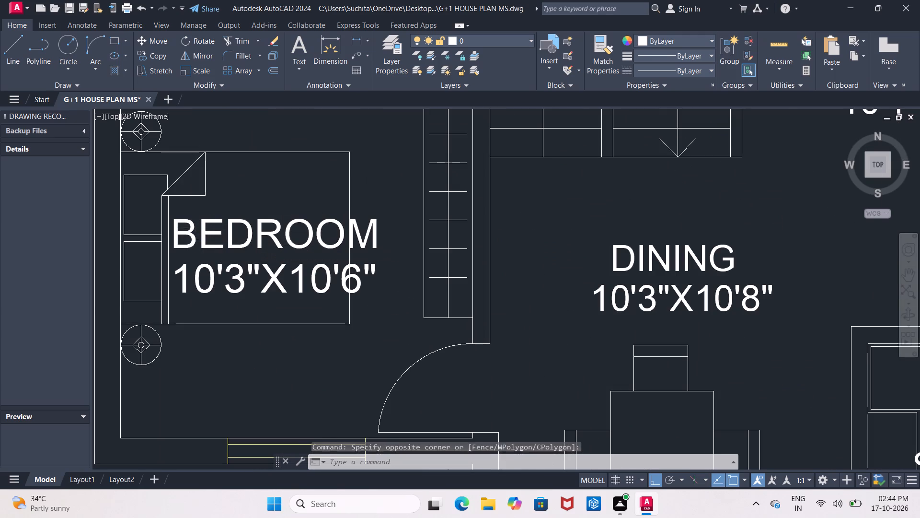
click(224, 274)
click(140, 51)
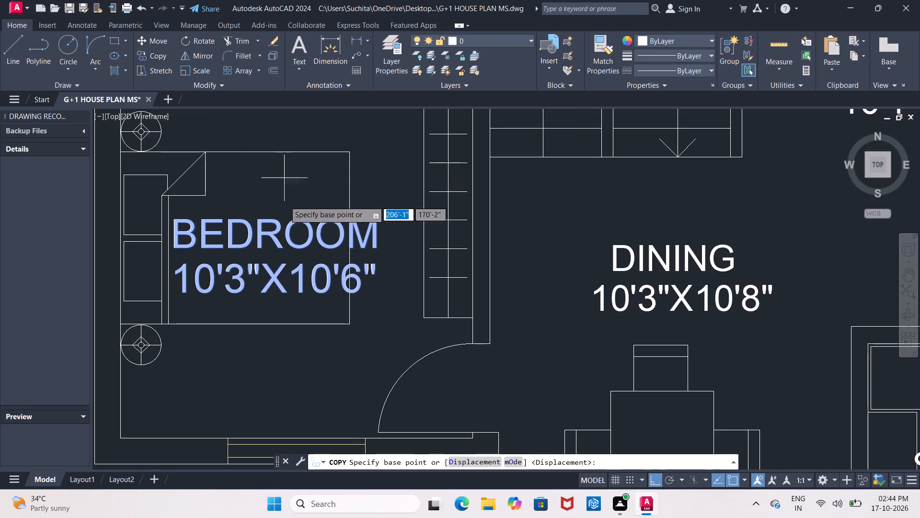
click(268, 243)
scroll(503, 351, down, 3)
middle_drag(505, 346, 391, 224)
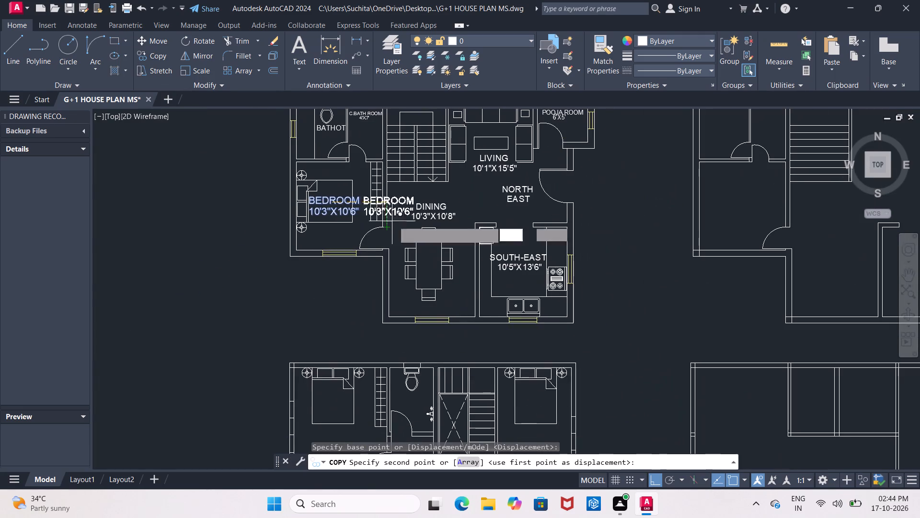
click(655, 480)
scroll(600, 502, up, 2)
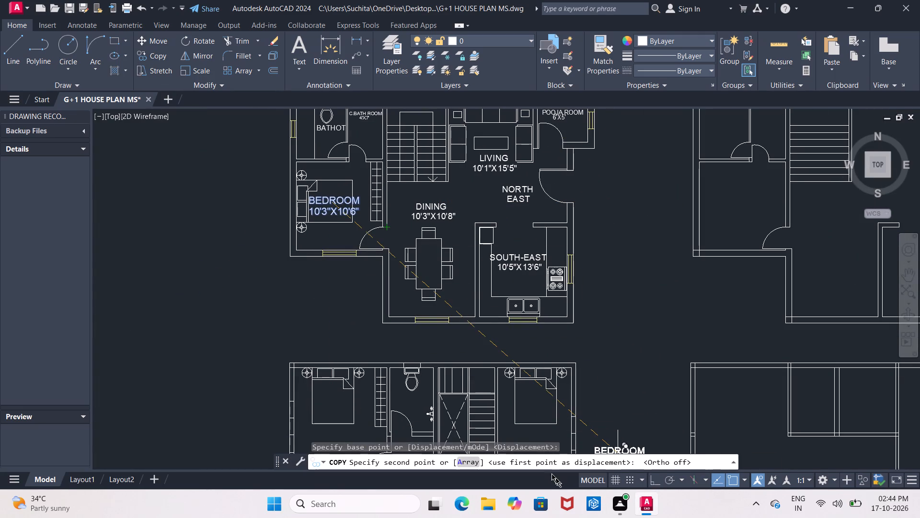
scroll(532, 401, up, 3)
middle_drag(532, 401, 535, 395)
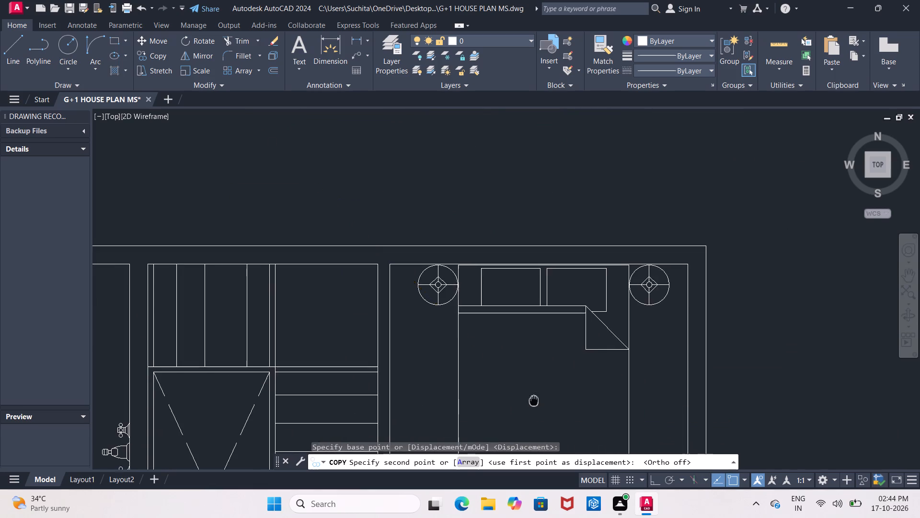
middle_drag(535, 395, 538, 301)
scroll(538, 301, down, 2)
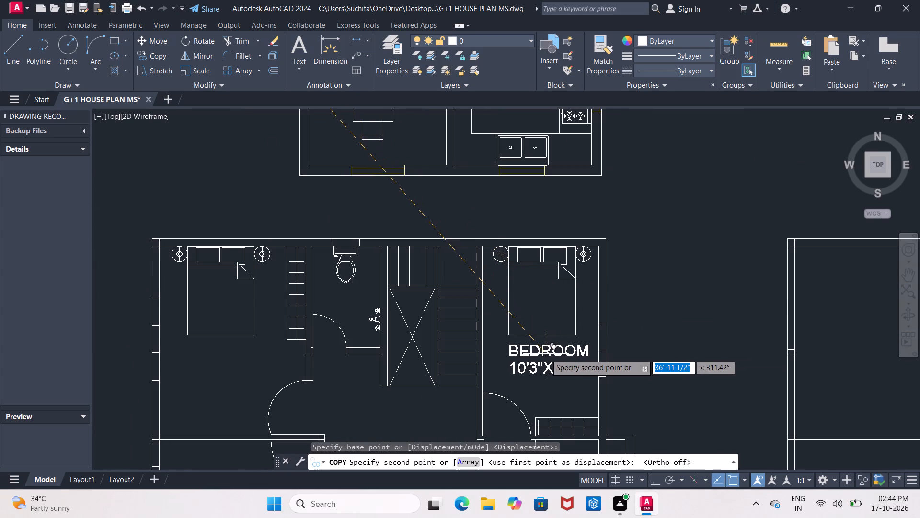
click(543, 353)
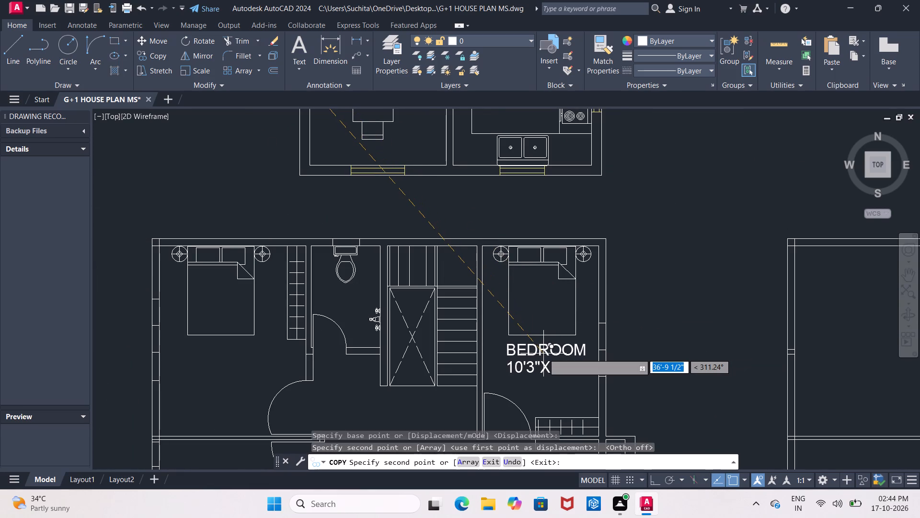
key(Escape)
Change the size text under the northeast bedroom's label in the lower plan to 12'1"X19'9".
scroll(536, 356, up, 1)
middle_drag(536, 355, 536, 292)
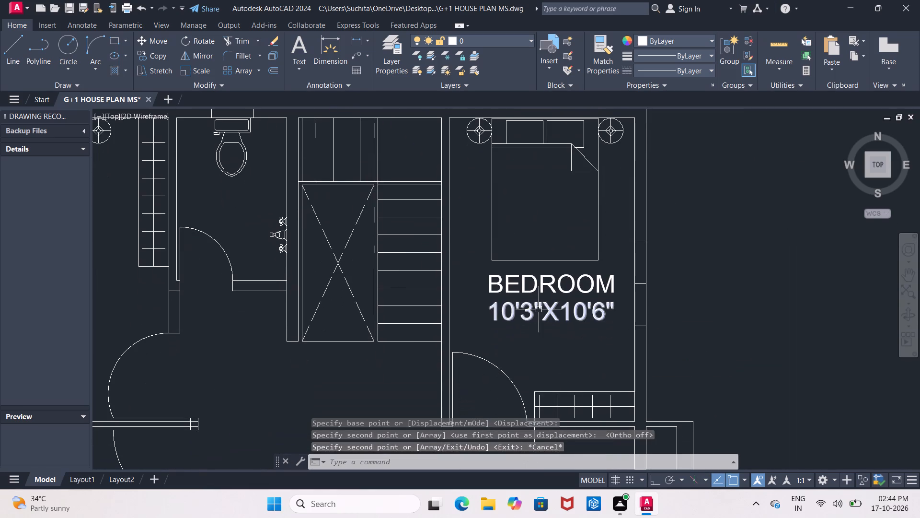
double_click(539, 309)
click(539, 309)
click(598, 316)
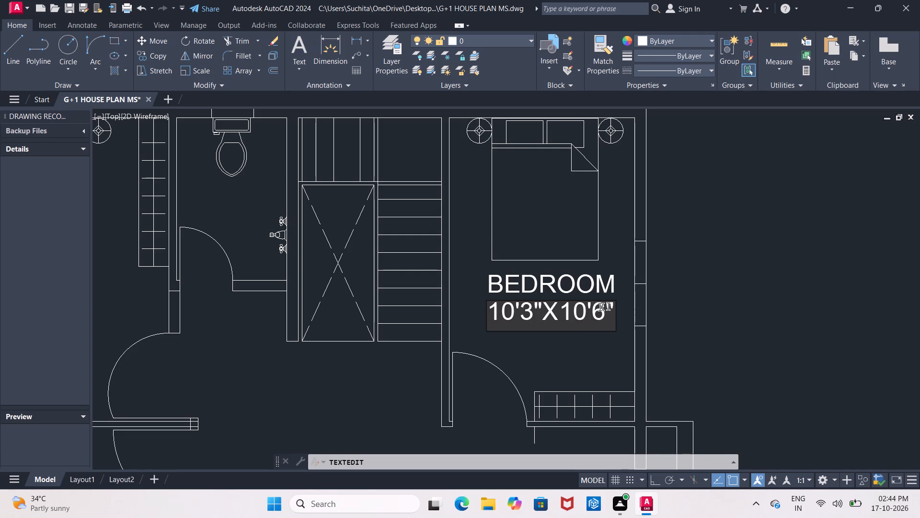
click(608, 314)
key(BackSpace)
key(BackSpace)
key(BackSpace)
key(BackSpace)
key(BackSpace)
key(BackSpace)
key(BackSpace)
key(BackSpace)
key(BackSpace)
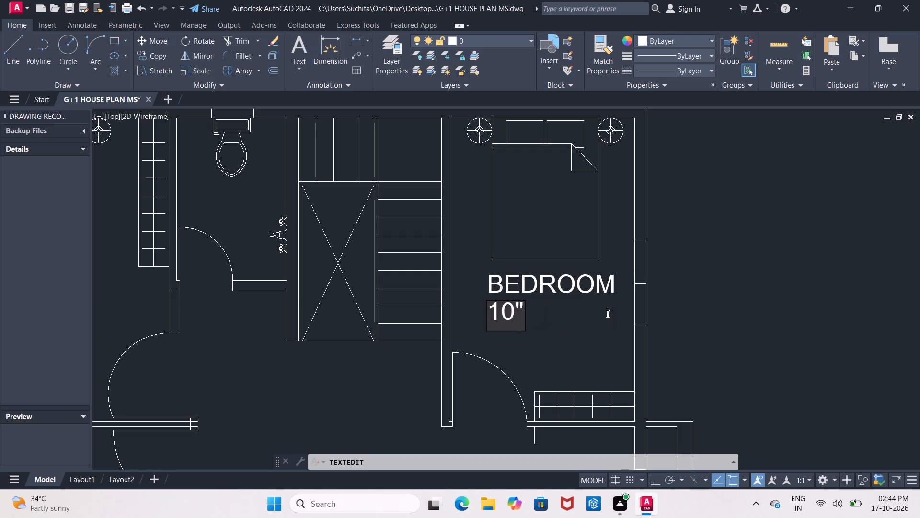
key(BackSpace)
text(12)
text('1")
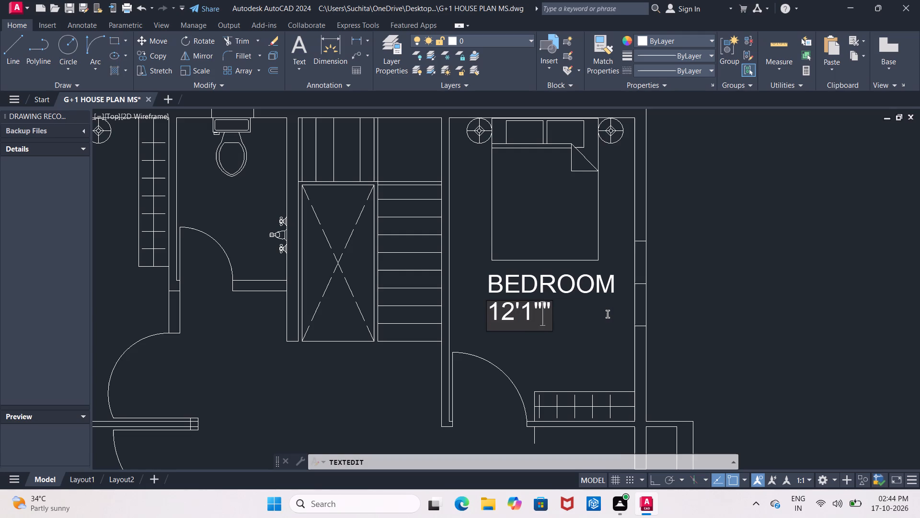
key(x)
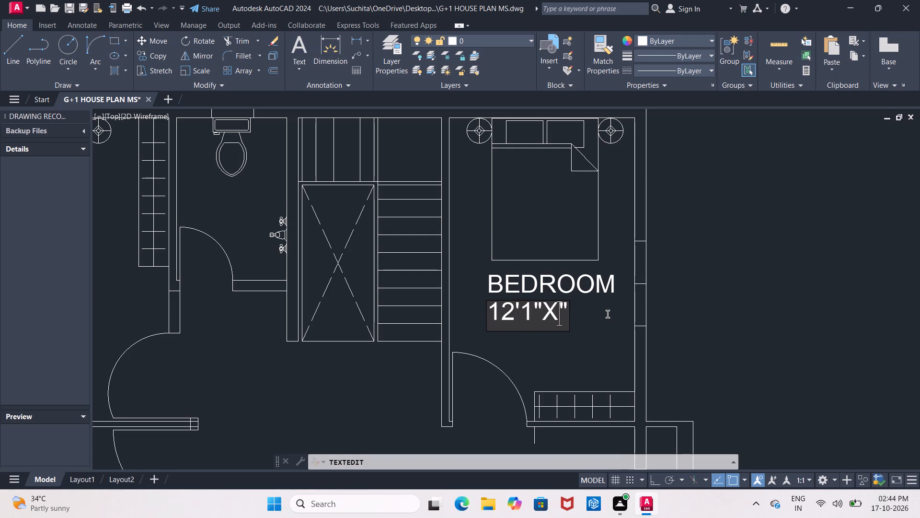
text(19'9)
key(Return)
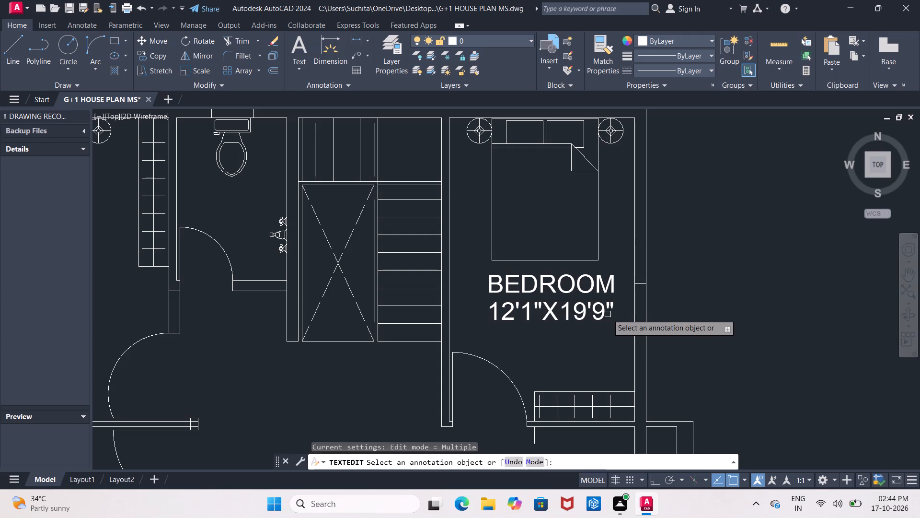
Erase the short stray vertical line below the wall behind the northeast bedroom's wardrobe.
scroll(608, 314, down, 2)
middle_drag(608, 314, 600, 239)
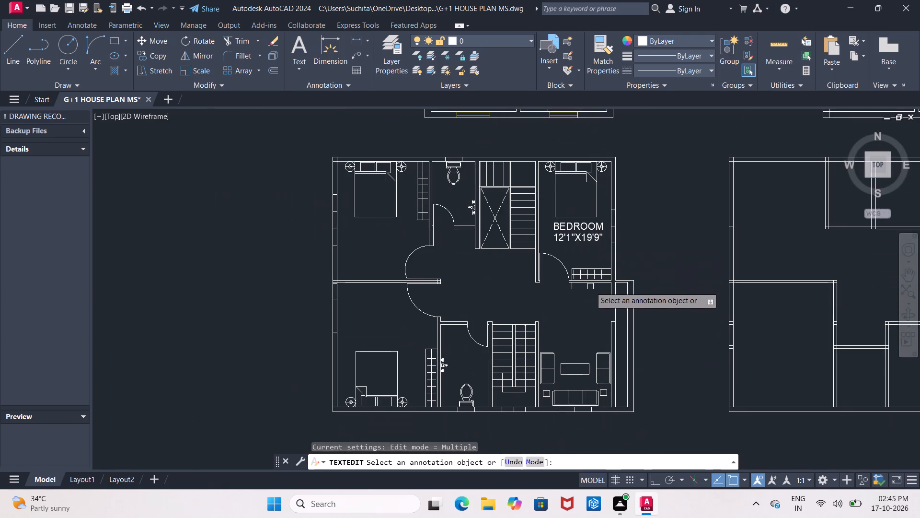
scroll(589, 291, up, 2)
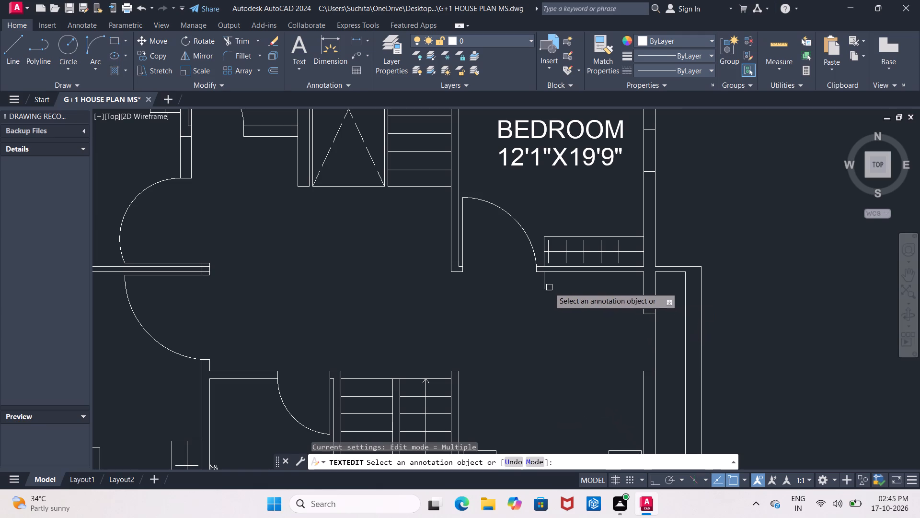
key(Escape)
click(545, 284)
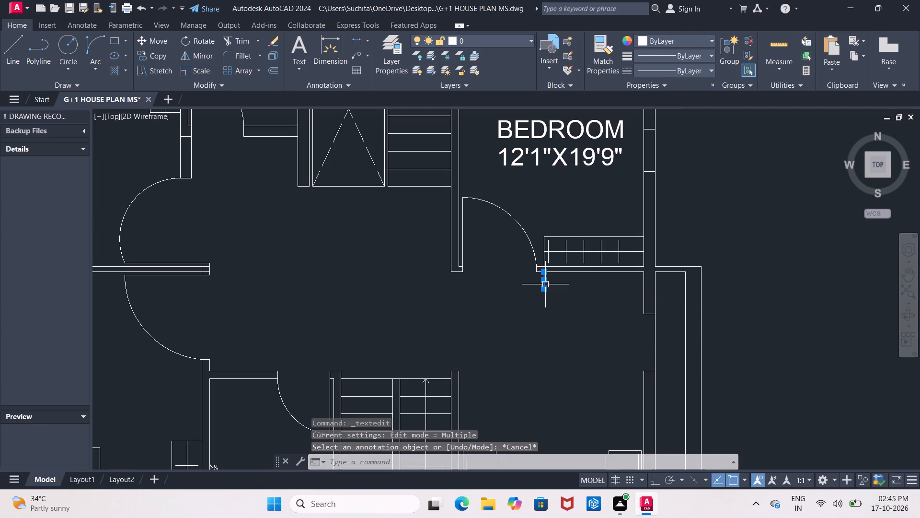
key(Delete)
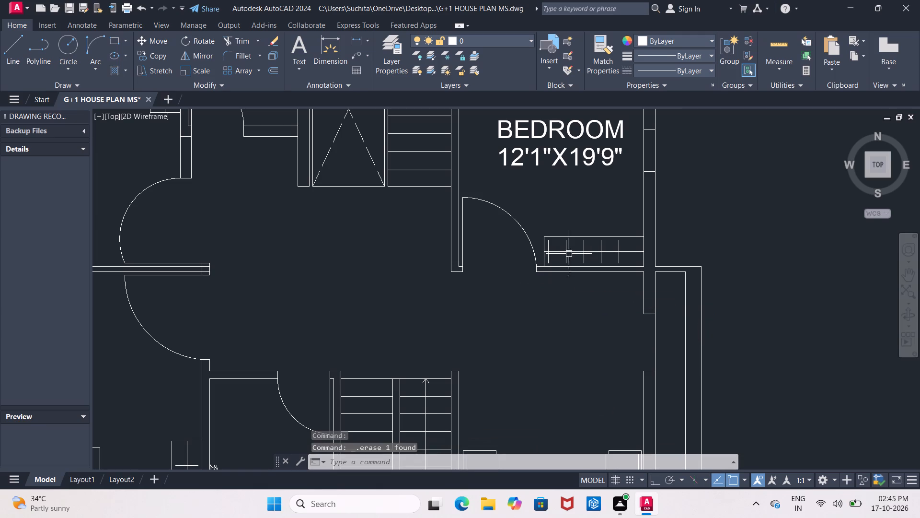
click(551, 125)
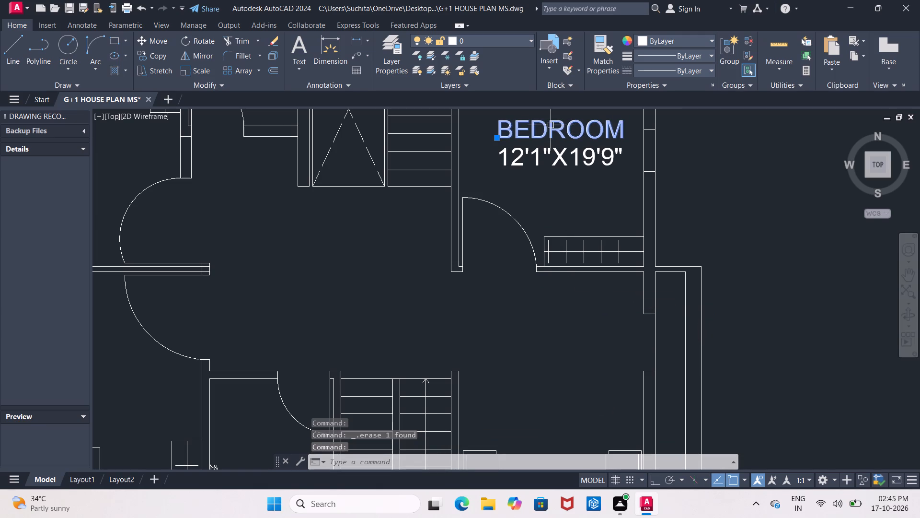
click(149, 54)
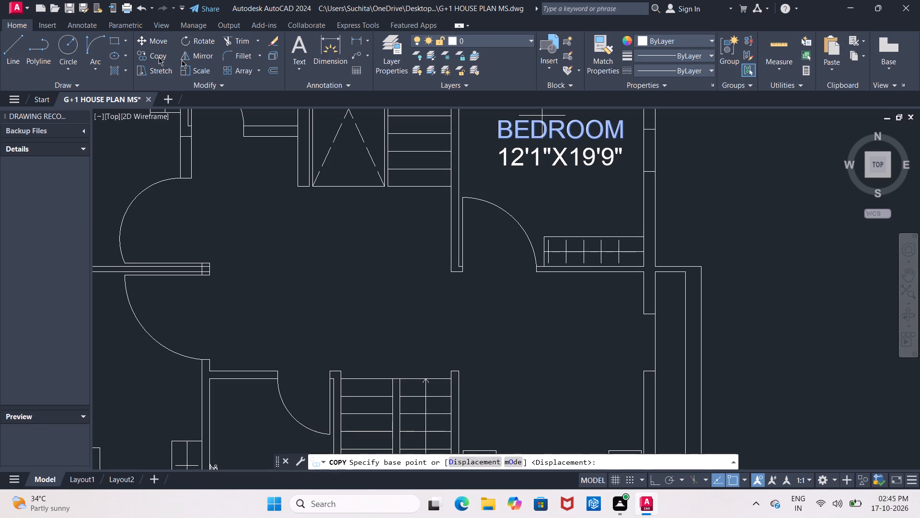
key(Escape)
Copy the northeast bedroom's label and size text into the sofa area, the south bathroom, the southwest bedroom and the northwest bedroom.
drag(483, 109, 488, 115)
click(630, 179)
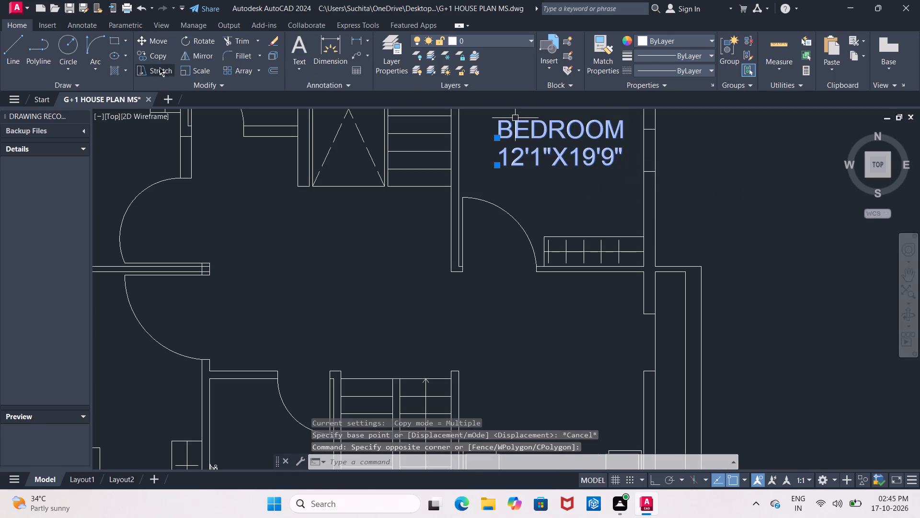
click(156, 59)
drag(555, 137, 555, 147)
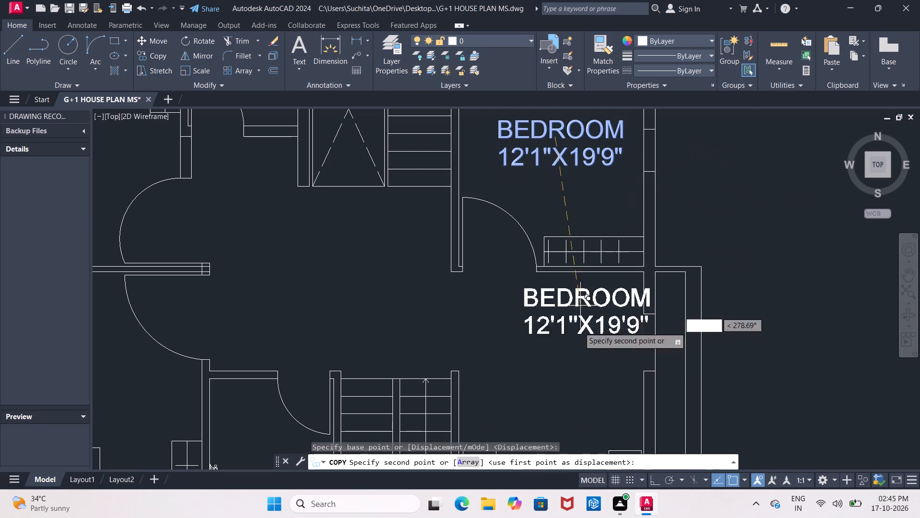
middle_drag(563, 358, 545, 183)
click(534, 232)
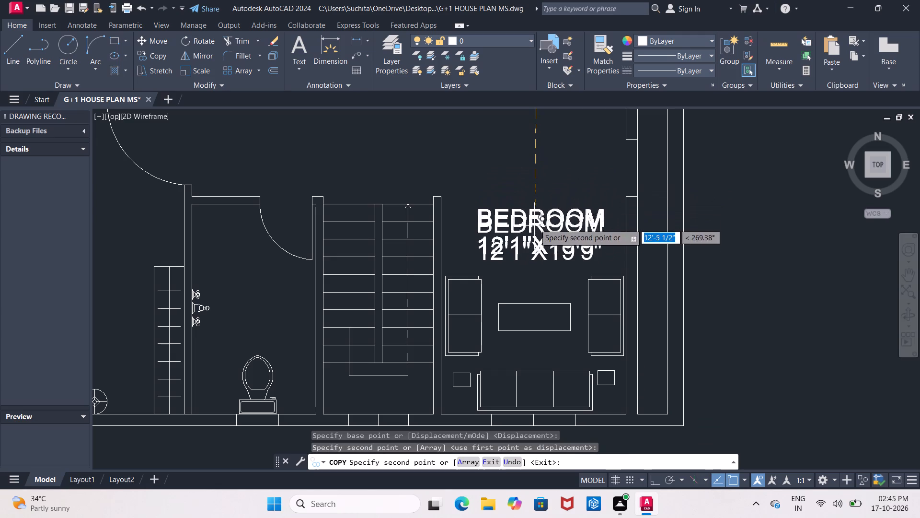
click(253, 275)
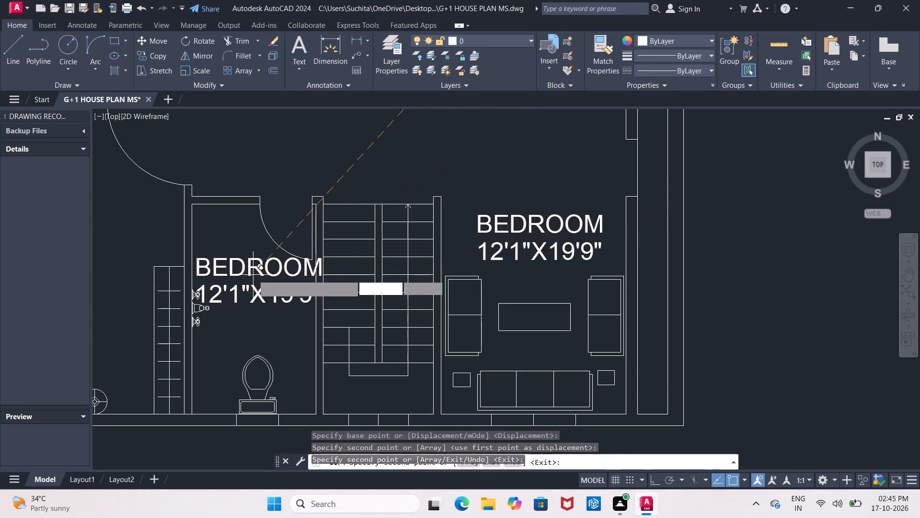
middle_drag(326, 220, 702, 285)
middle_drag(410, 306, 440, 127)
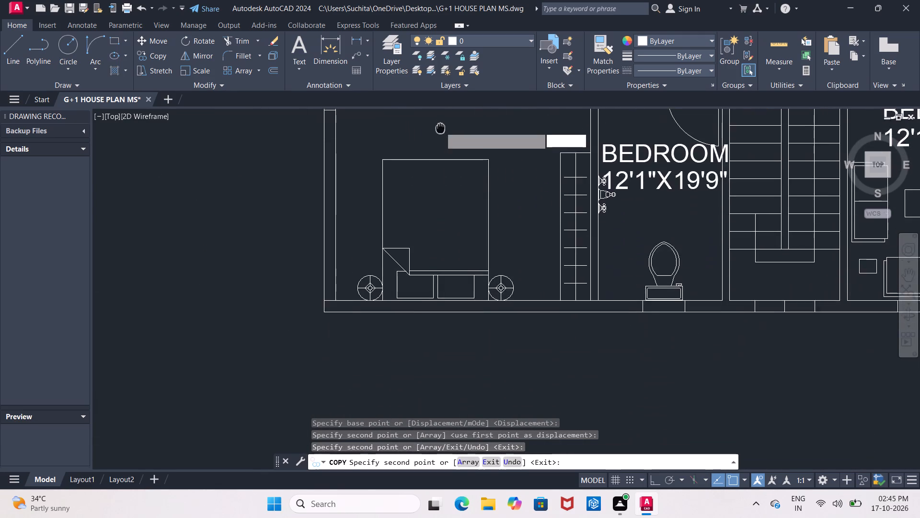
middle_drag(437, 143, 423, 271)
scroll(436, 146, down, 1)
click(417, 241)
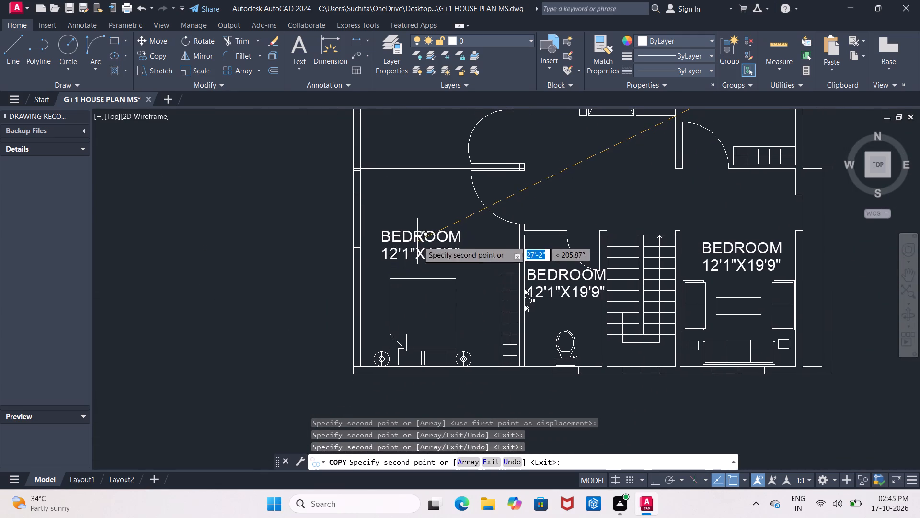
middle_drag(443, 199, 436, 356)
click(415, 249)
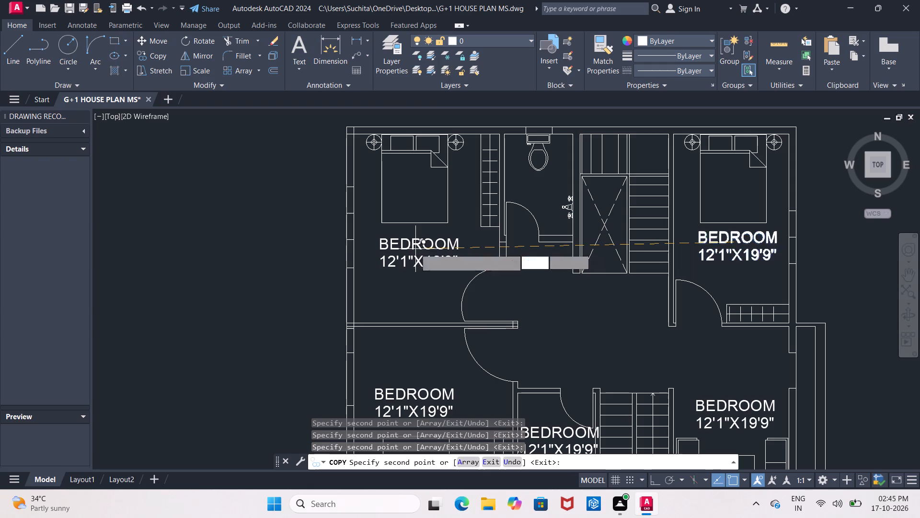
key(Escape)
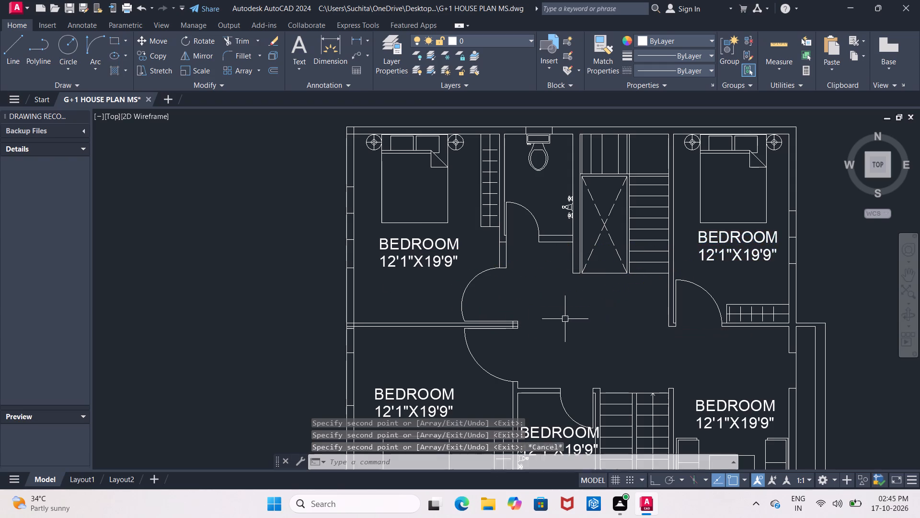
Change the copied label above the sofa area to LIVING, with three leading spaces to centre it over the size text.
scroll(564, 311, down, 3)
scroll(605, 341, up, 4)
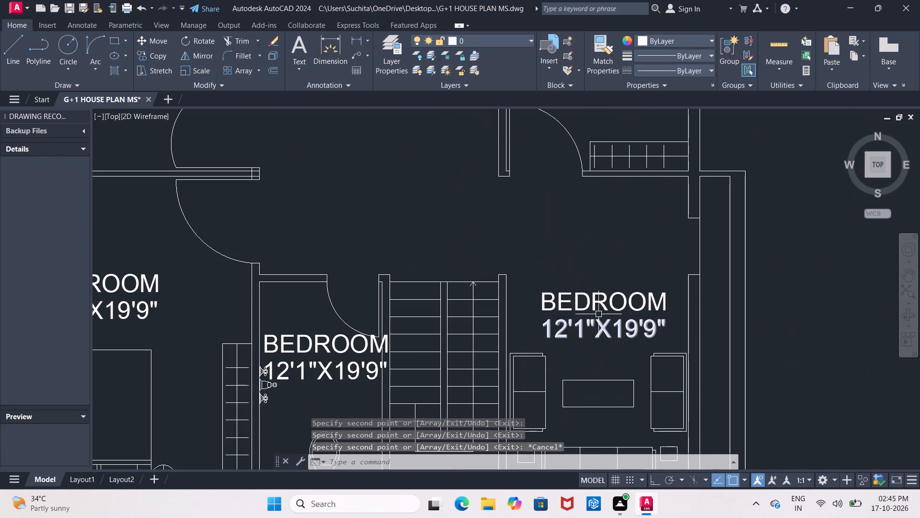
double_click(597, 304)
click(597, 304)
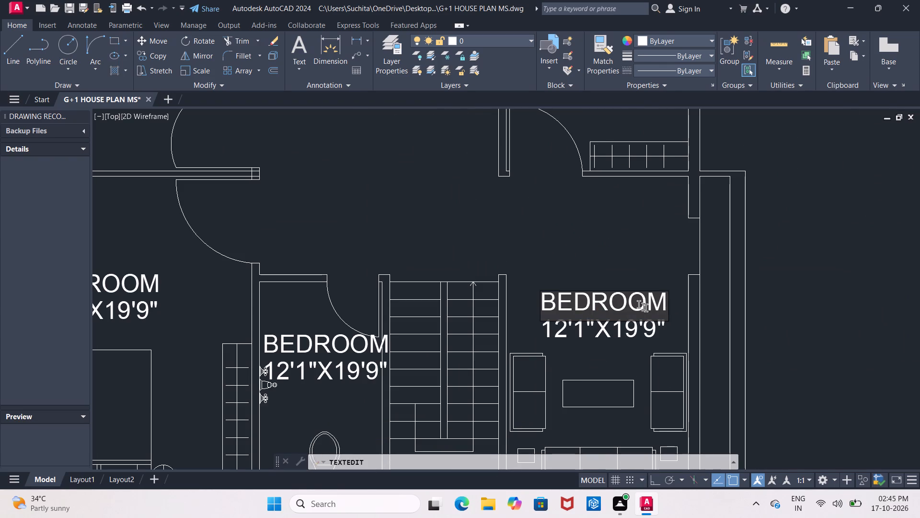
click(661, 312)
key(BackSpace)
key(BackSpace)
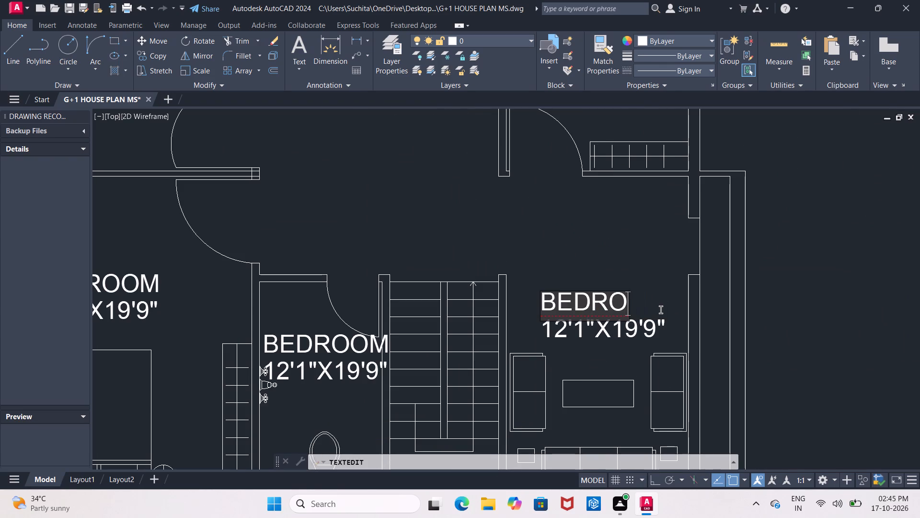
key(BackSpace)
key(BackSpace)
key(BackSpace)
key(BackSpace)
key(BackSpace)
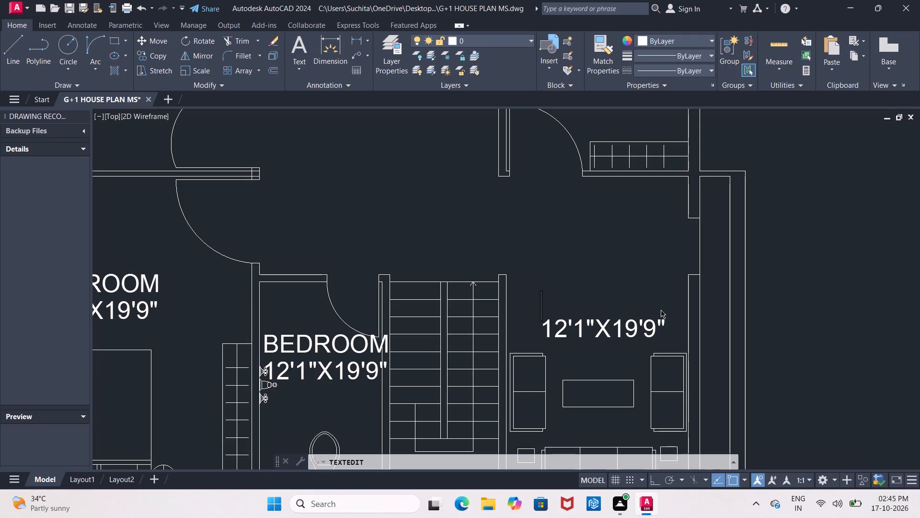
text(LI)
text(VING)
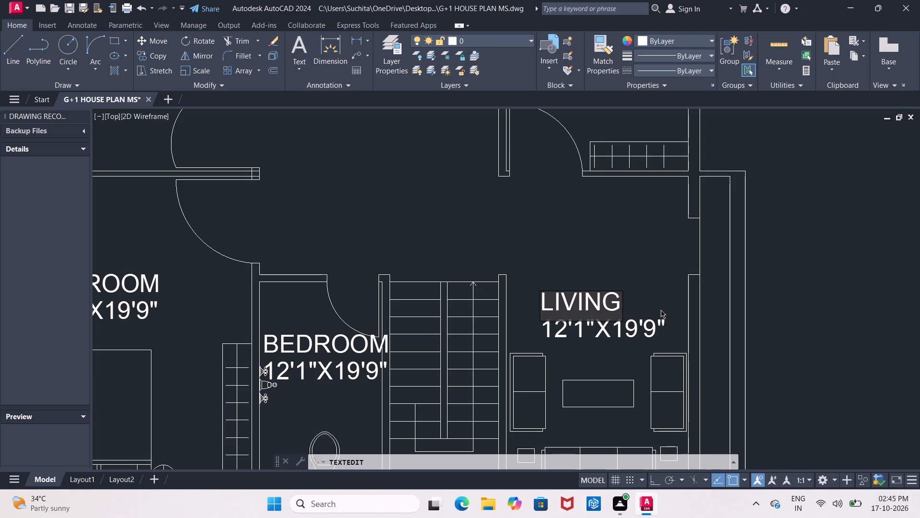
click(542, 306)
key(space)
key(space)
key(space)
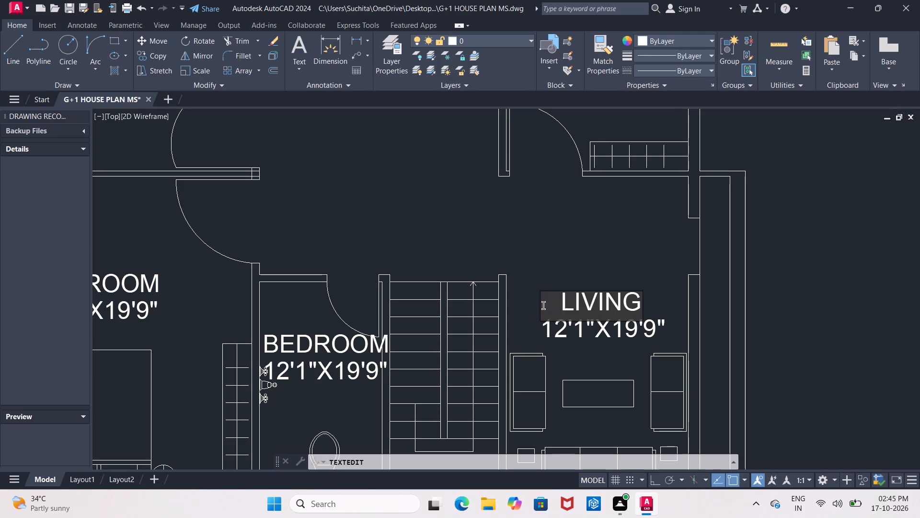
click(552, 272)
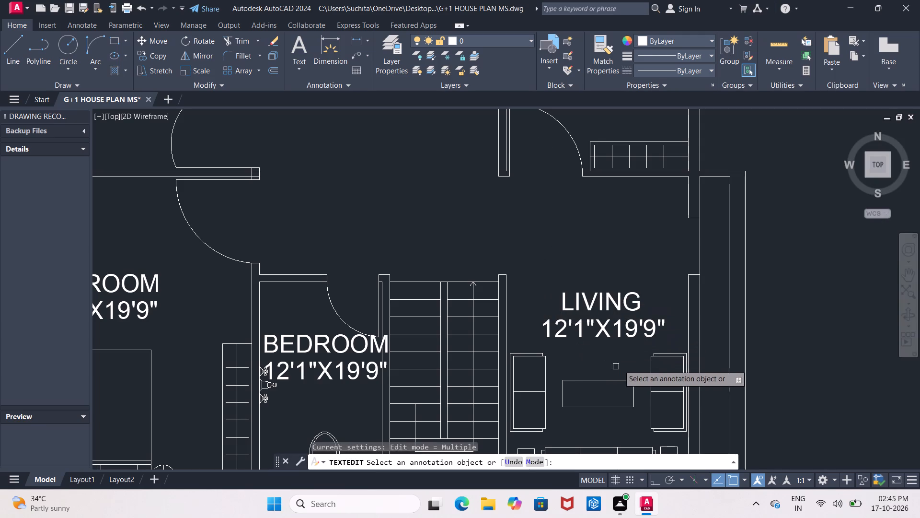
Change the second dimension in the size text under the LIVING label to 13'9".
click(617, 330)
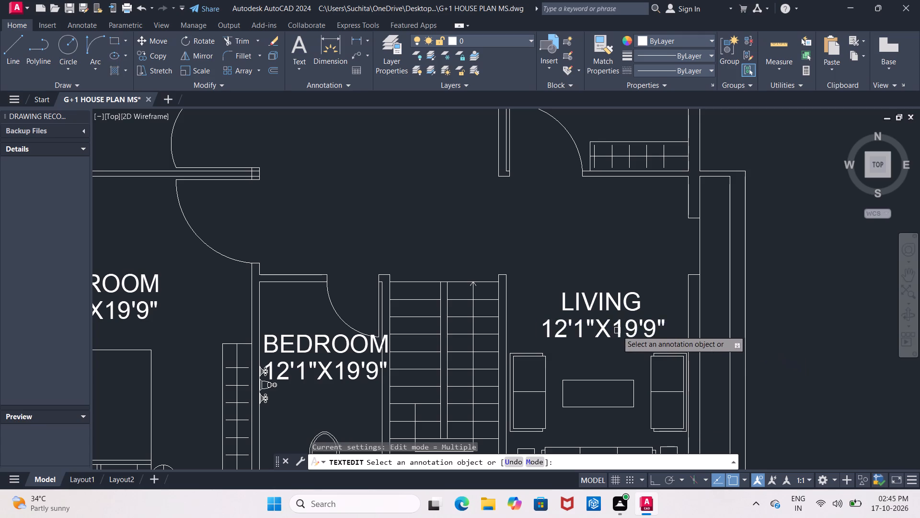
click(621, 335)
click(632, 336)
click(649, 337)
click(654, 341)
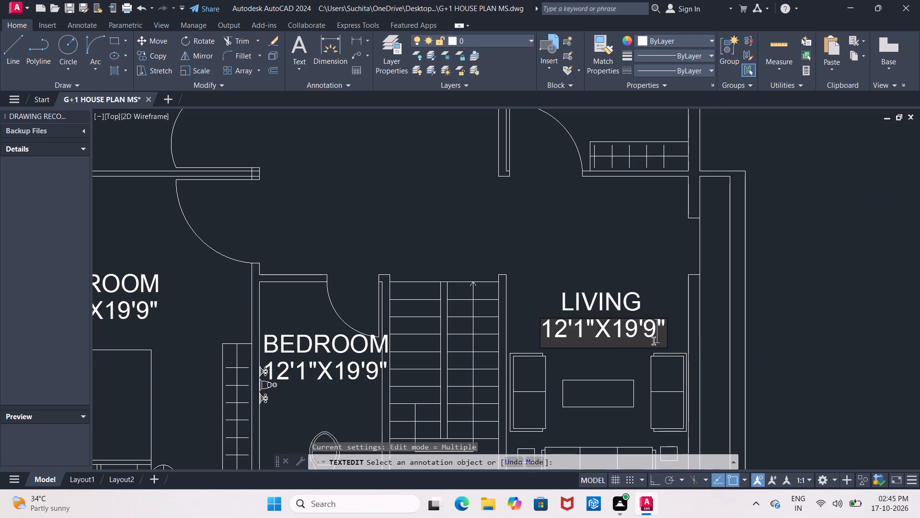
click(644, 332)
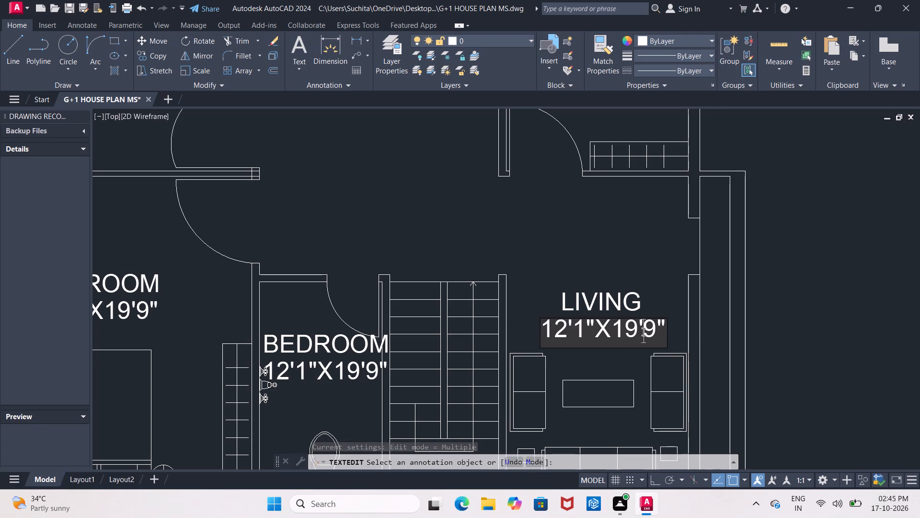
click(637, 336)
key(BackSpace)
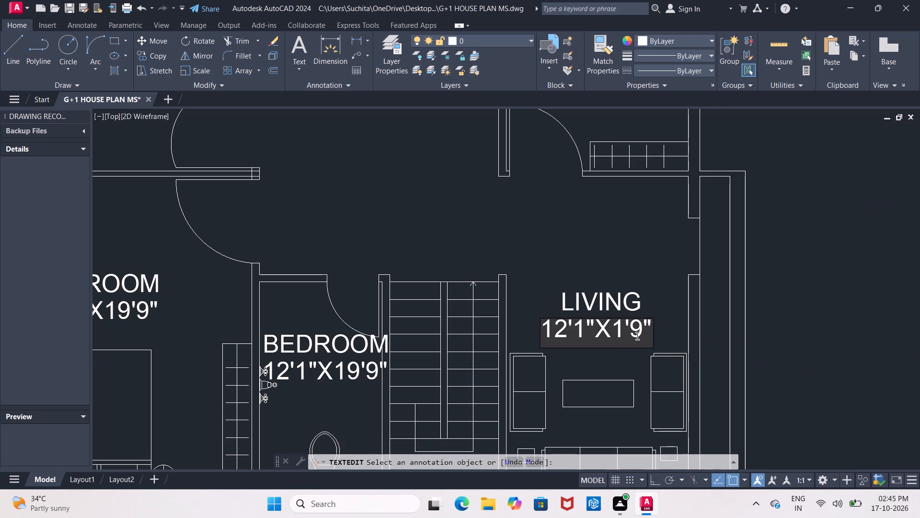
key(3)
key(Left)
key(Left)
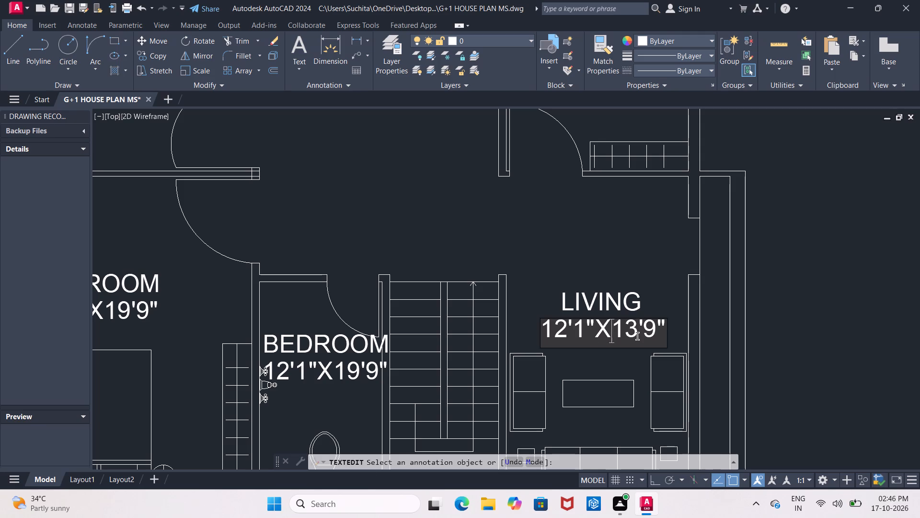
key(Left)
key(Left)
key(Left)
key(Right)
key(Return)
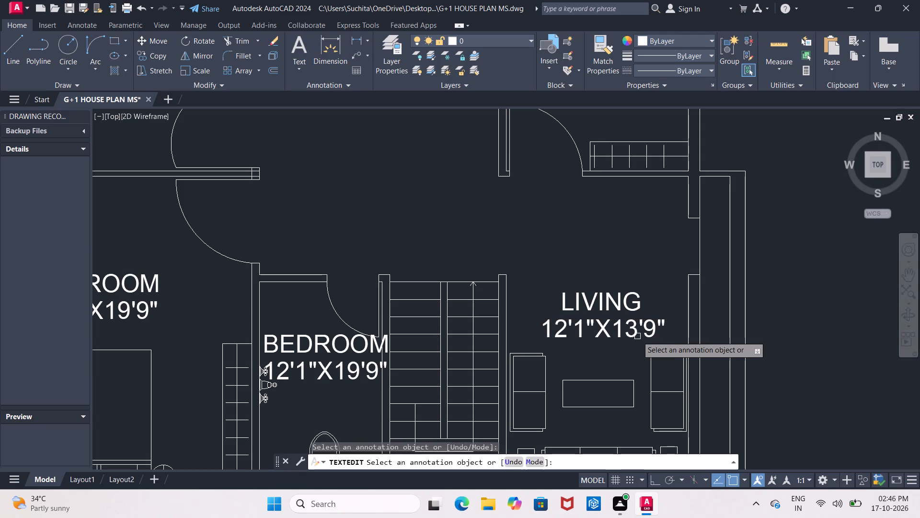
Change the first dimension in the size text under the LIVING label to 15'6".
click(578, 335)
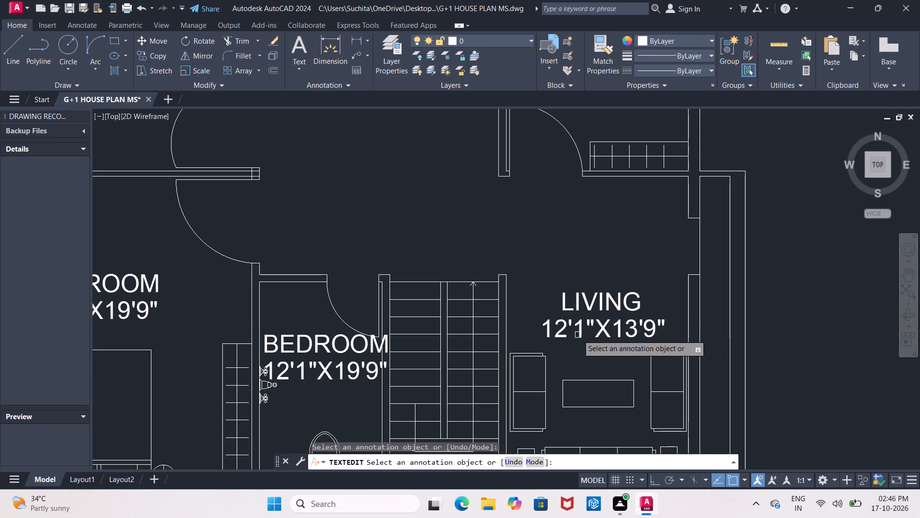
double_click(578, 335)
click(580, 330)
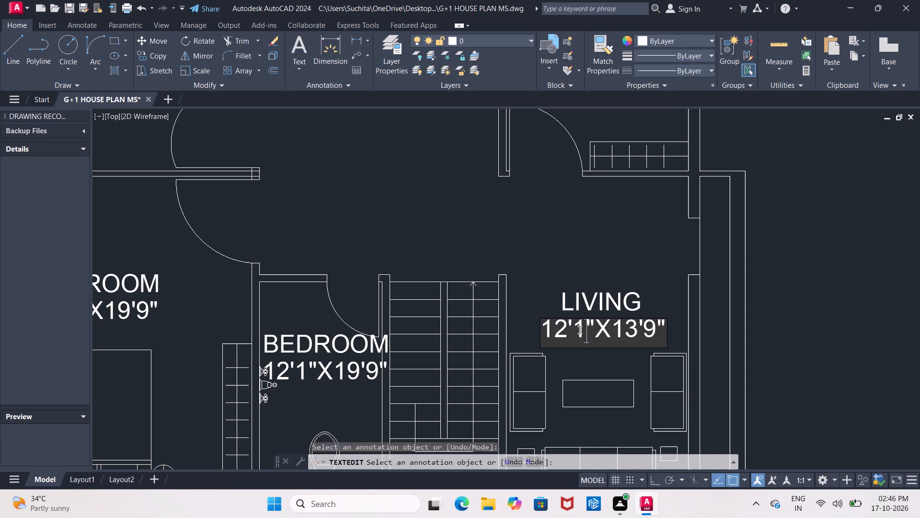
key(BackSpace)
key(BackSpace)
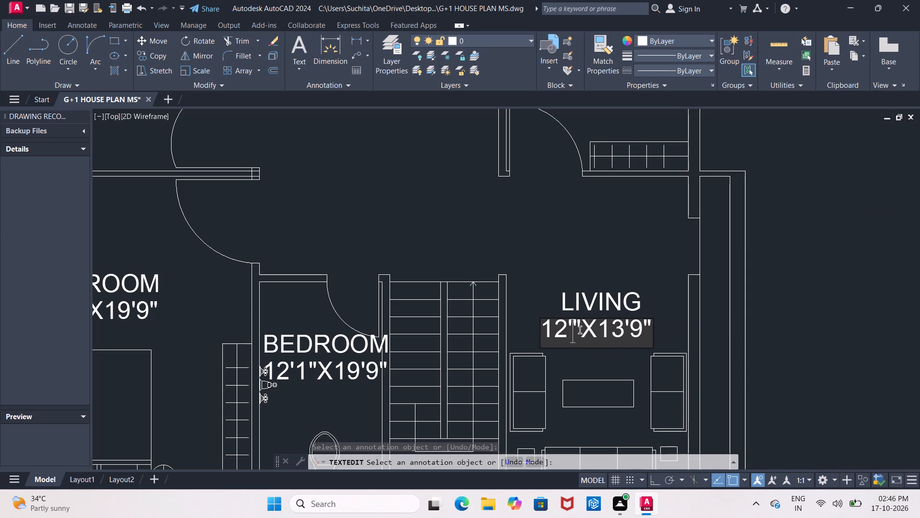
key(BackSpace)
text(56")
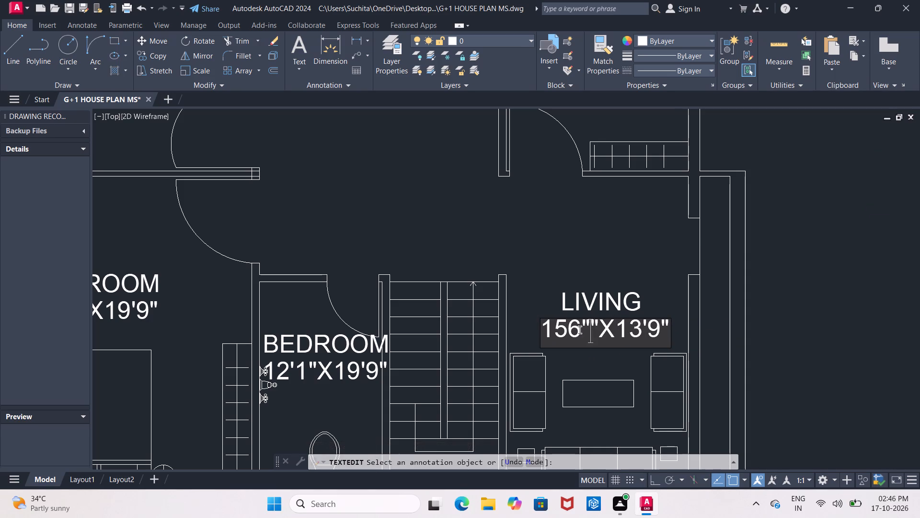
key(BackSpace)
key(BackSpace)
key(apostrophe)
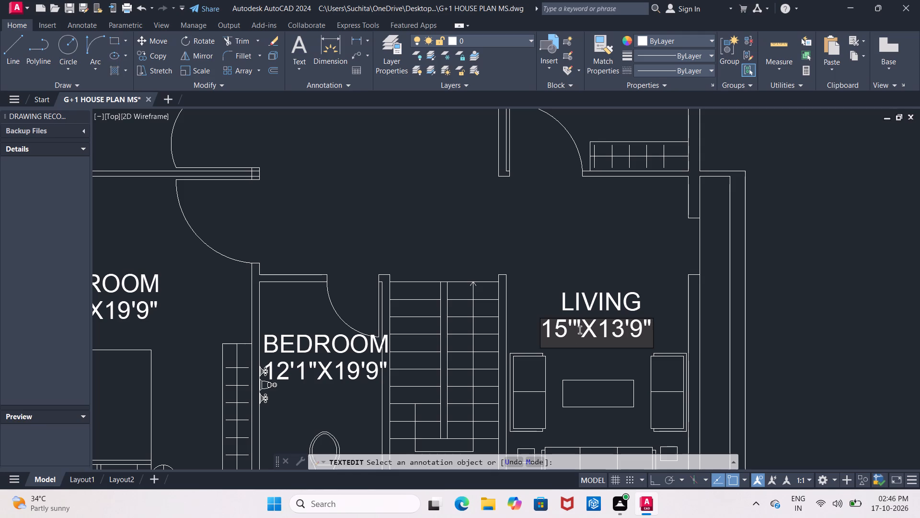
key(6)
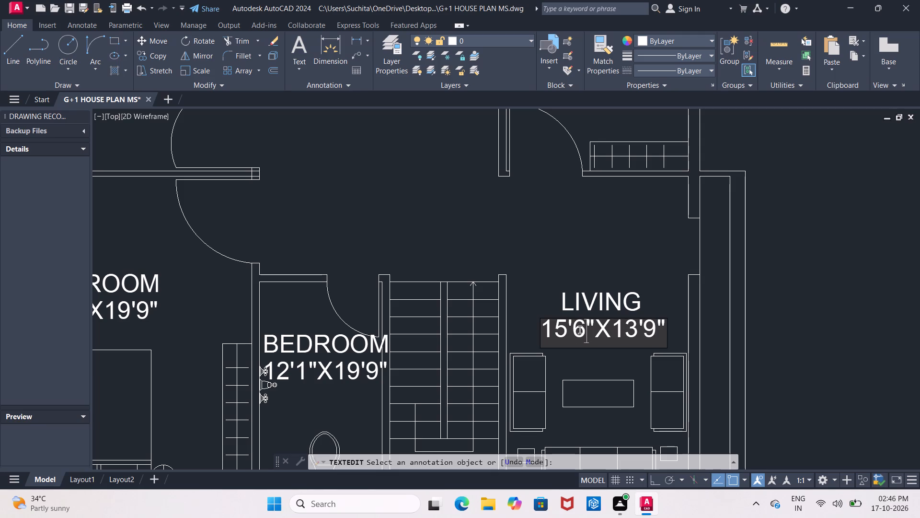
Change the copied BEDROOM label in the south bathroom beside the staircase to A. BATHROOM.
click(321, 347)
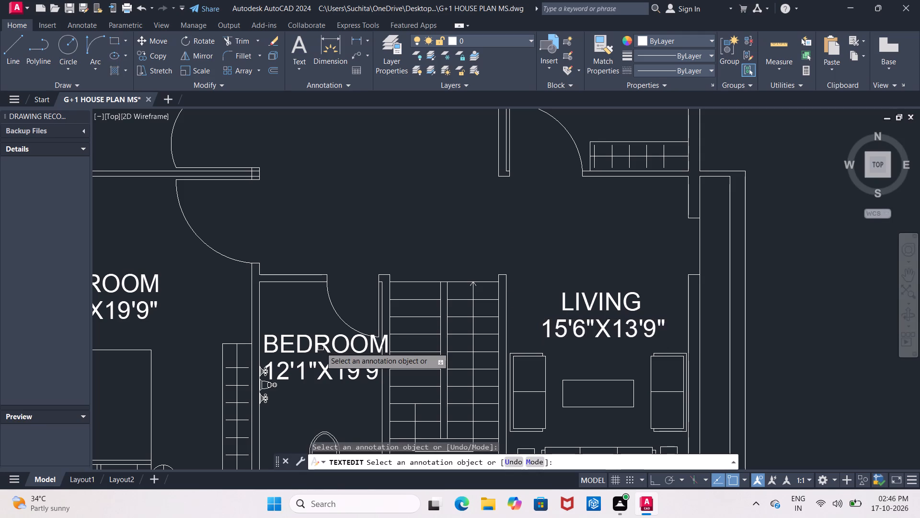
click(321, 347)
click(321, 347)
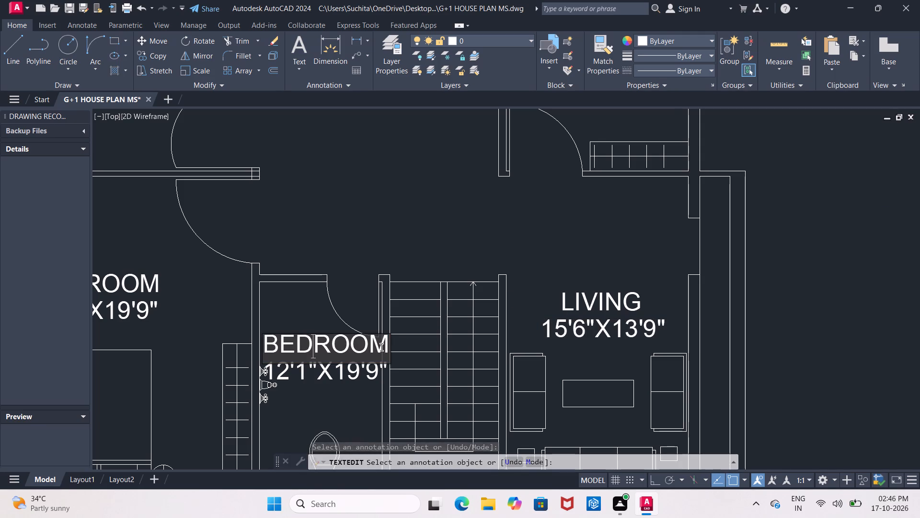
click(388, 346)
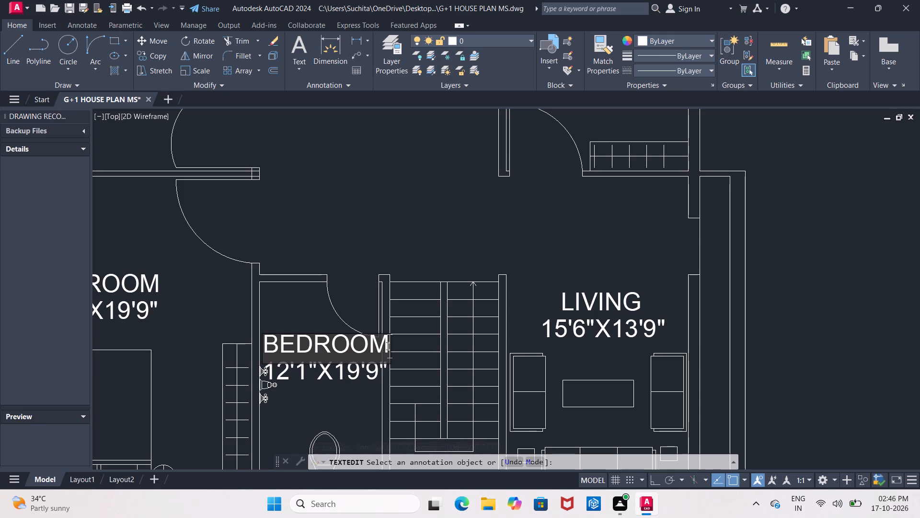
key(BackSpace)
key(BackSpace)
key(BackSpace)
key(BackSpace)
key(BackSpace)
key(BackSpace)
key(BackSpace)
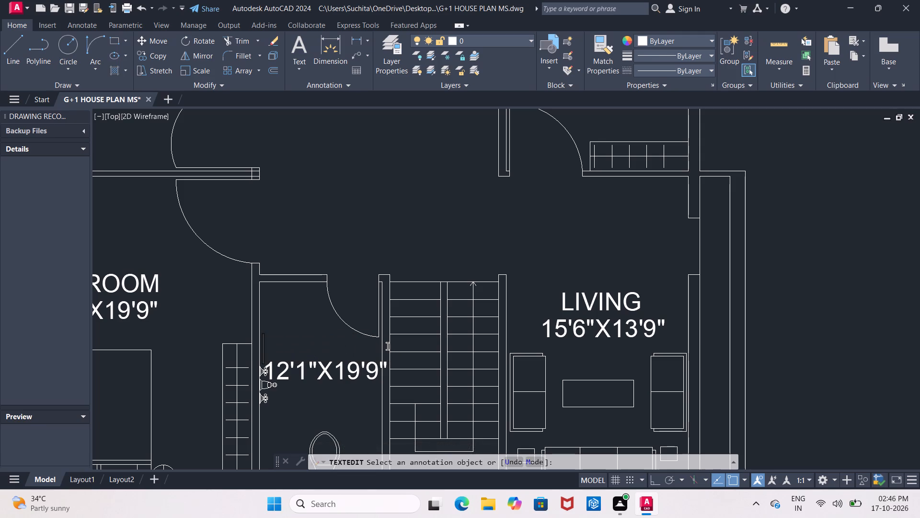
key(a)
key(space)
text(BATHROOM)
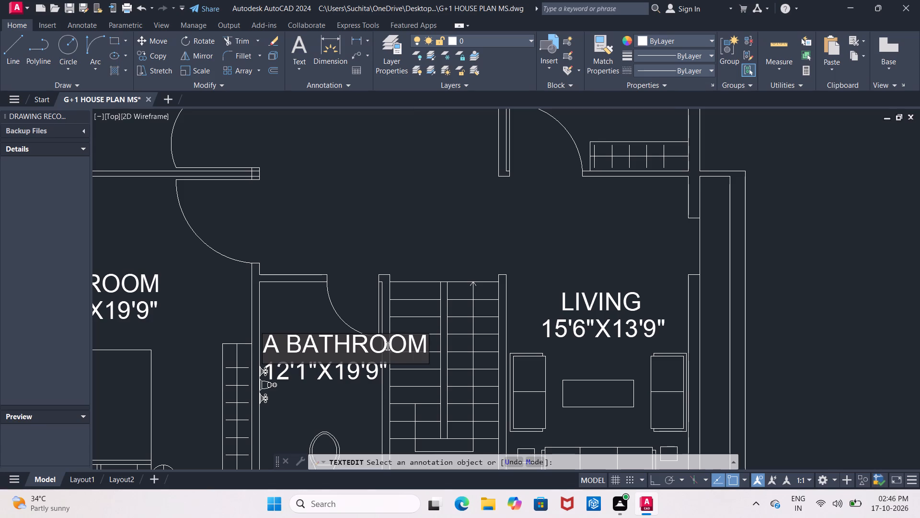
click(282, 350)
key(period)
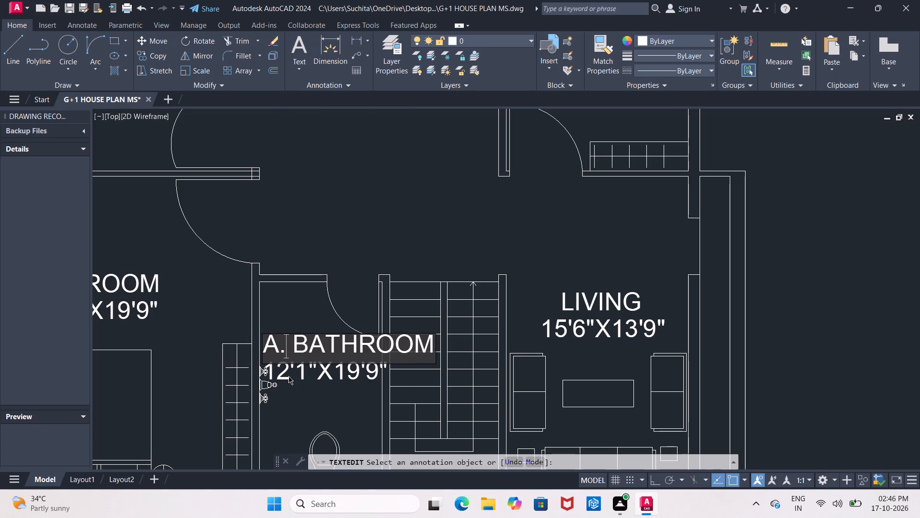
Change the size text under the A. BATHROOM label to 9'5"X9'9".
click(288, 376)
click(288, 376)
click(287, 376)
click(338, 380)
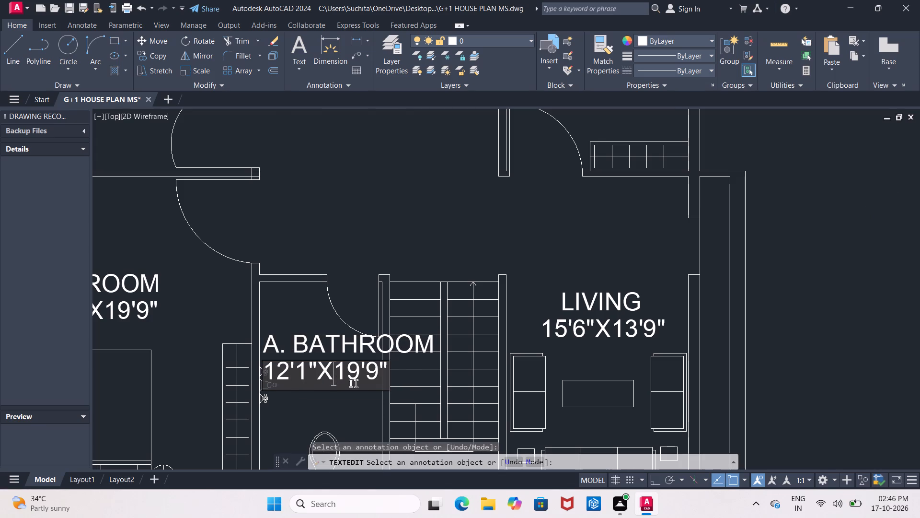
click(370, 382)
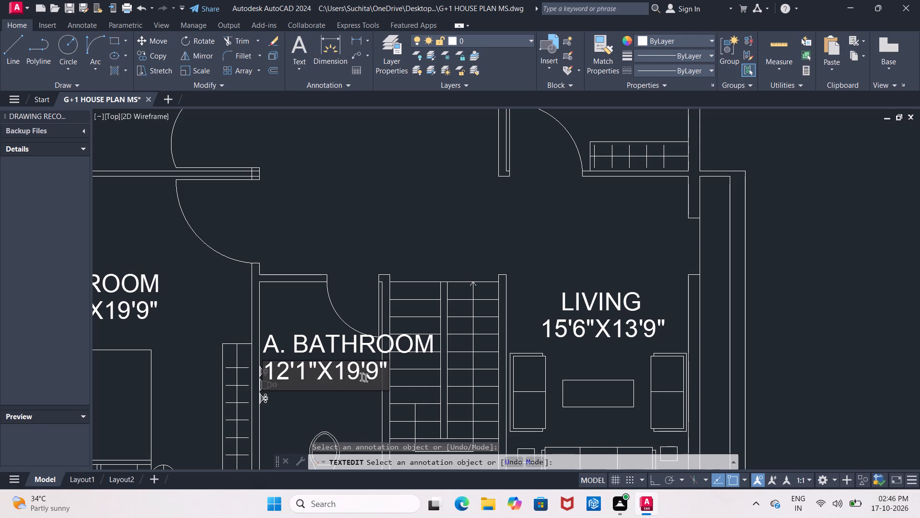
click(360, 377)
key(BackSpace)
key(BackSpace)
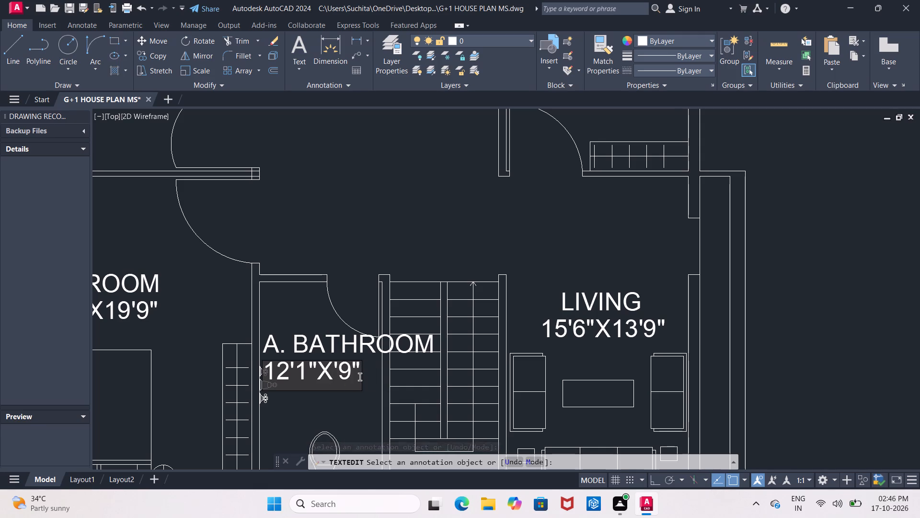
key(9)
key(Left)
key(Left)
key(Left)
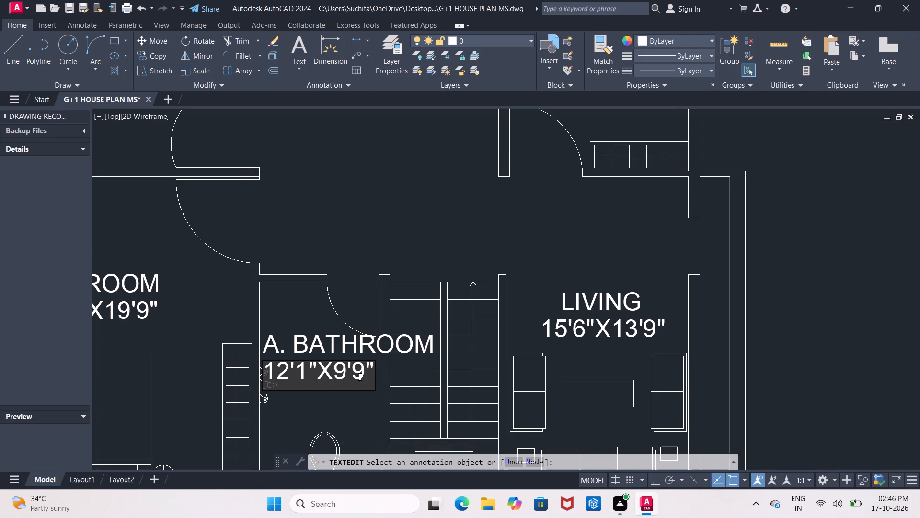
key(BackSpace)
key(5)
key(Left)
key(Left)
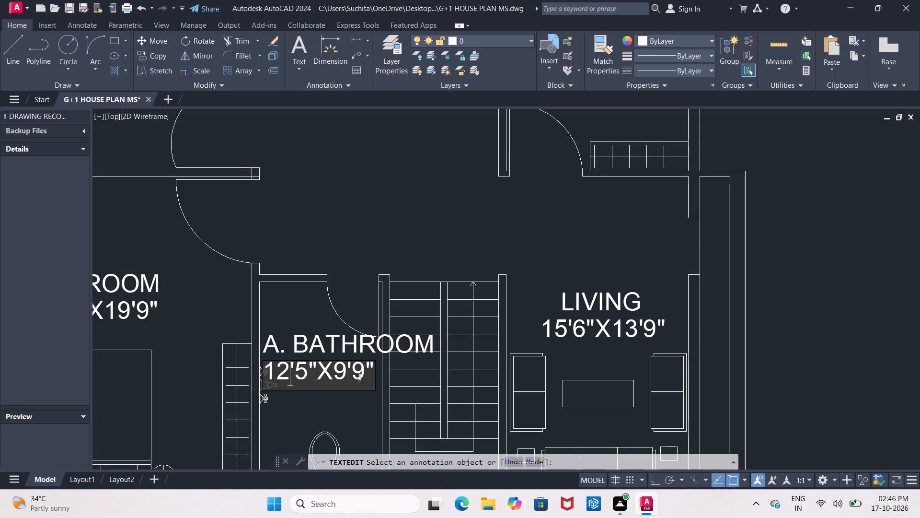
key(BackSpace)
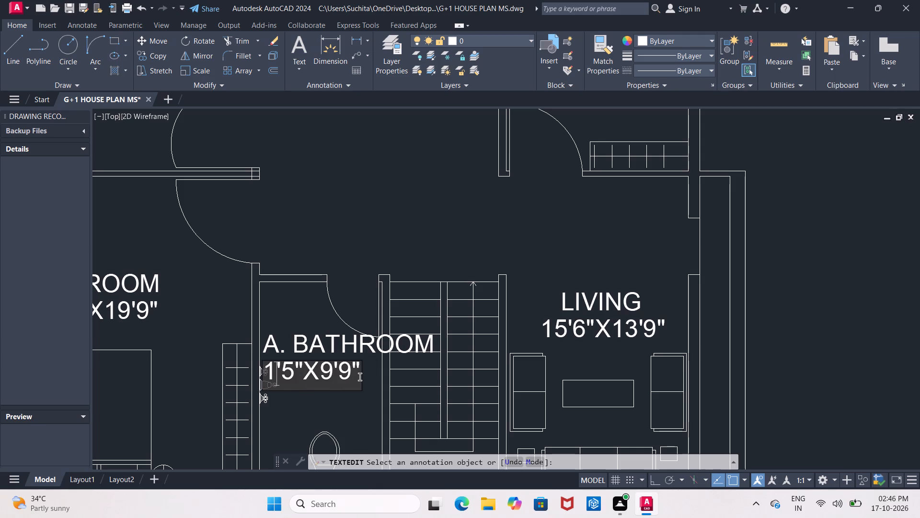
key(BackSpace)
key(9)
key(apostrophe)
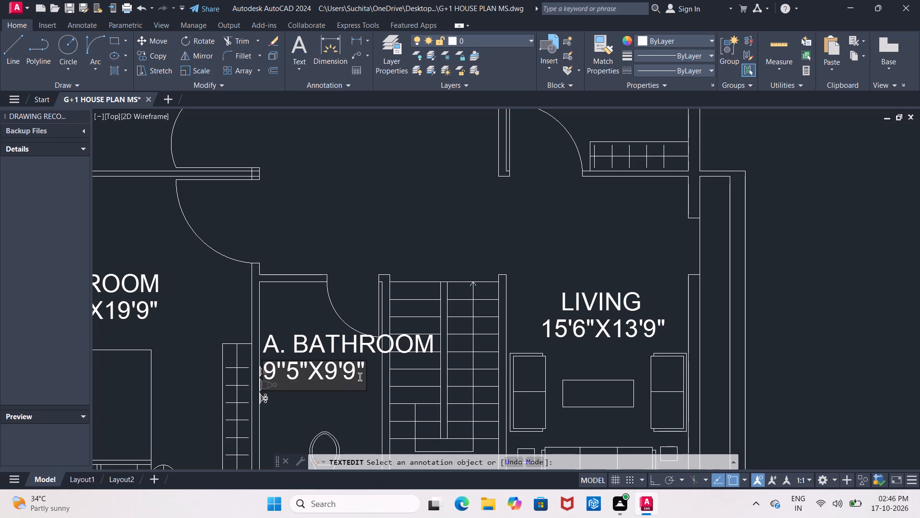
key(BackSpace)
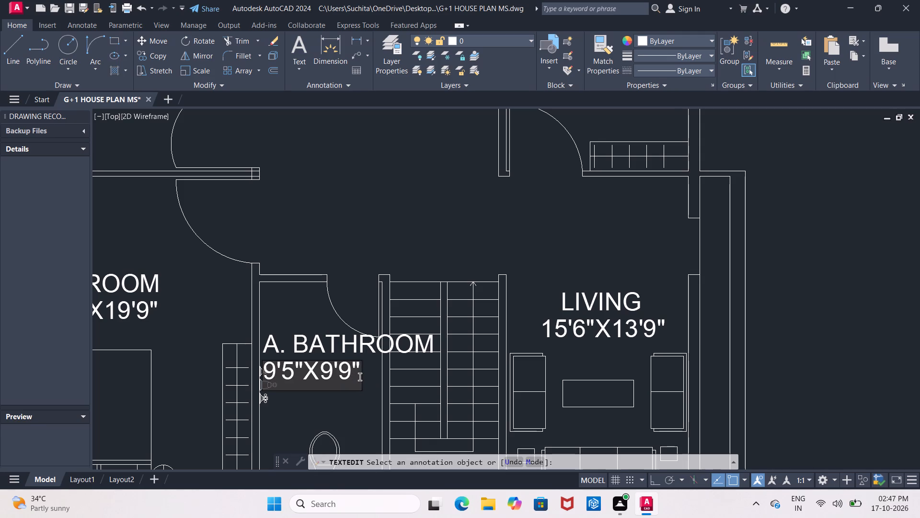
key(Right)
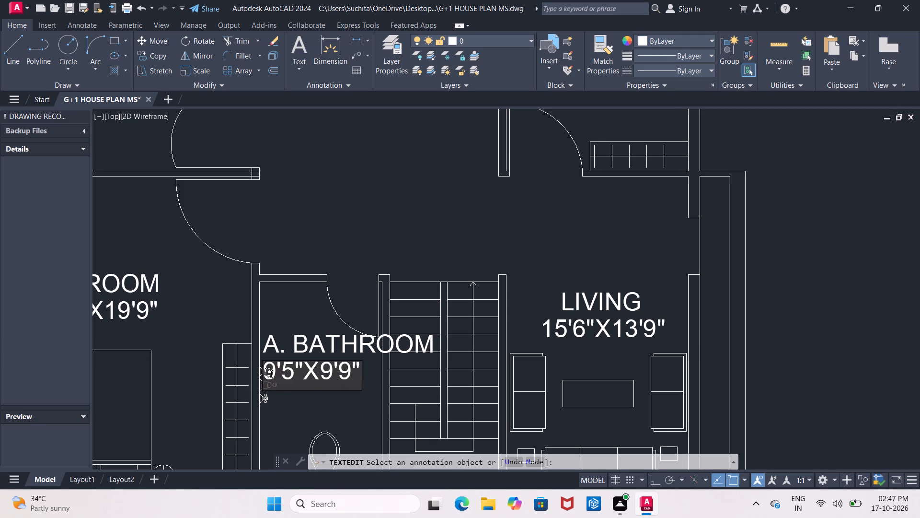
Add four leading spaces to the bathroom's size text to centre it under the A. BATHROOM label, and end text editing.
click(265, 371)
key(space)
key(space)
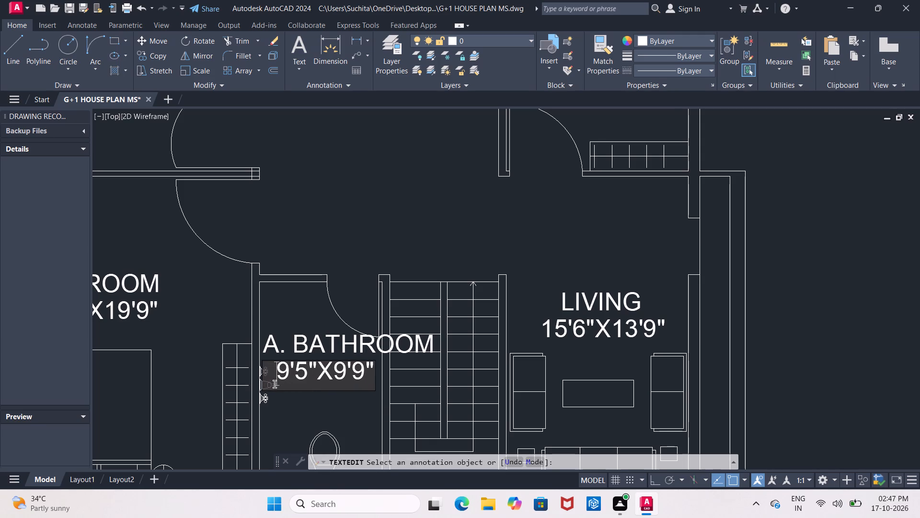
key(space)
key(space)
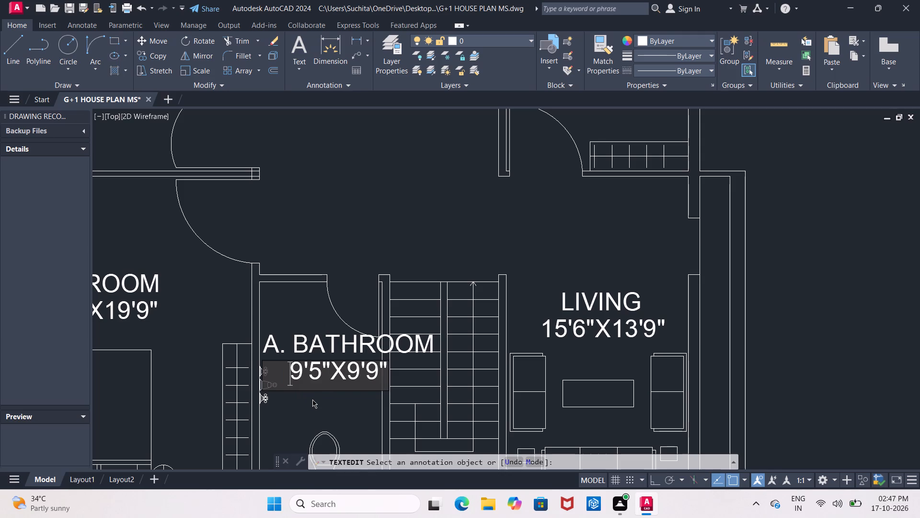
click(312, 400)
key(Escape)
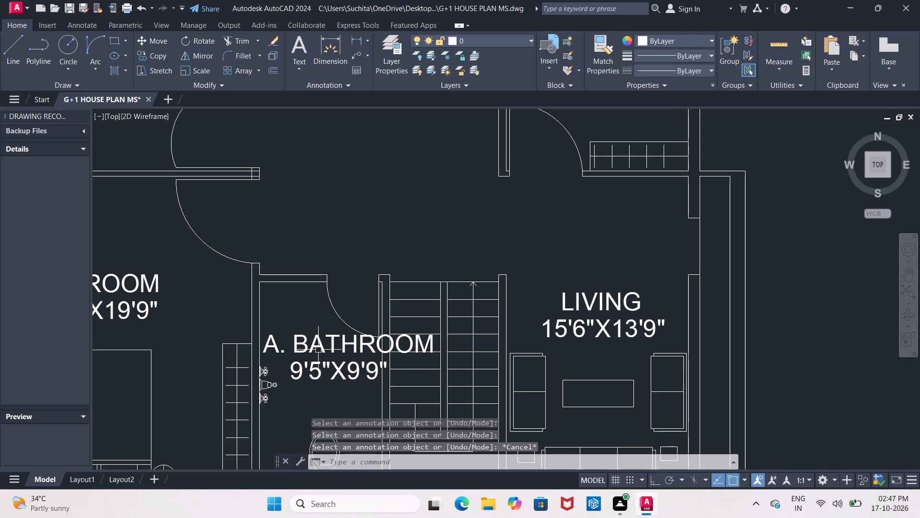
Scale down the A. BATHROOM label and its size text together so they fit between the bathroom's walls.
click(314, 344)
click(320, 370)
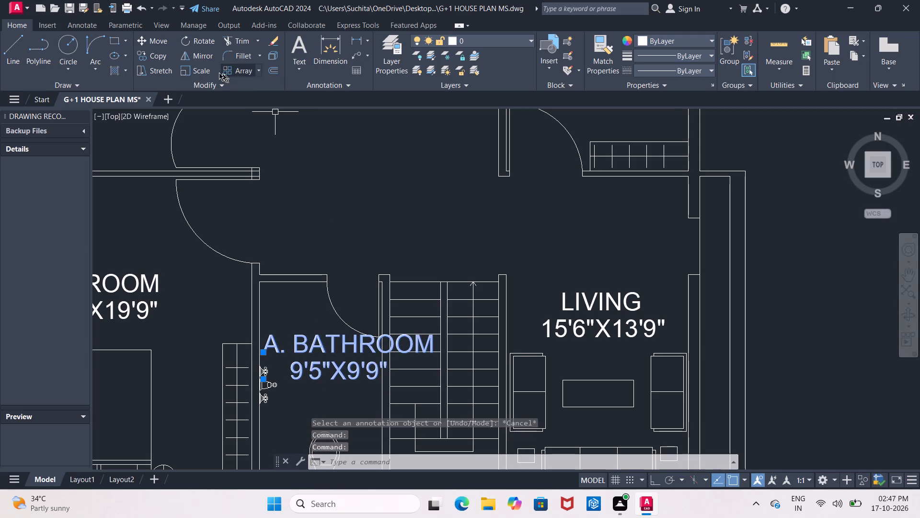
click(183, 74)
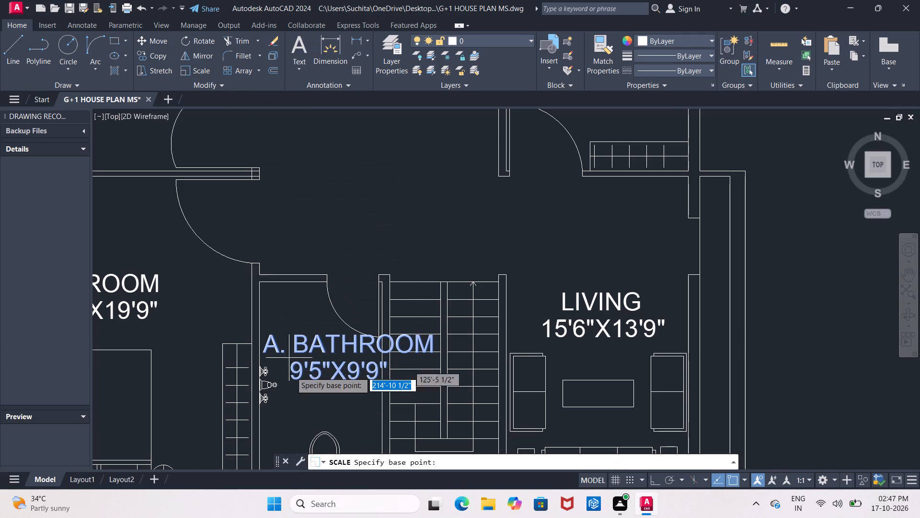
click(291, 379)
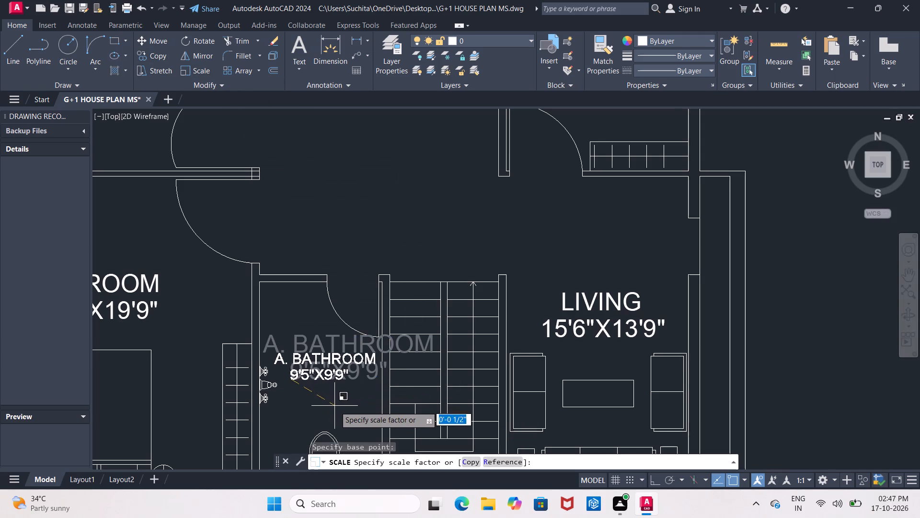
click(337, 407)
Change the size text under the southwest bedroom's label to 16'8"X20'9".
scroll(334, 399, down, 2)
middle_drag(334, 399, 380, 321)
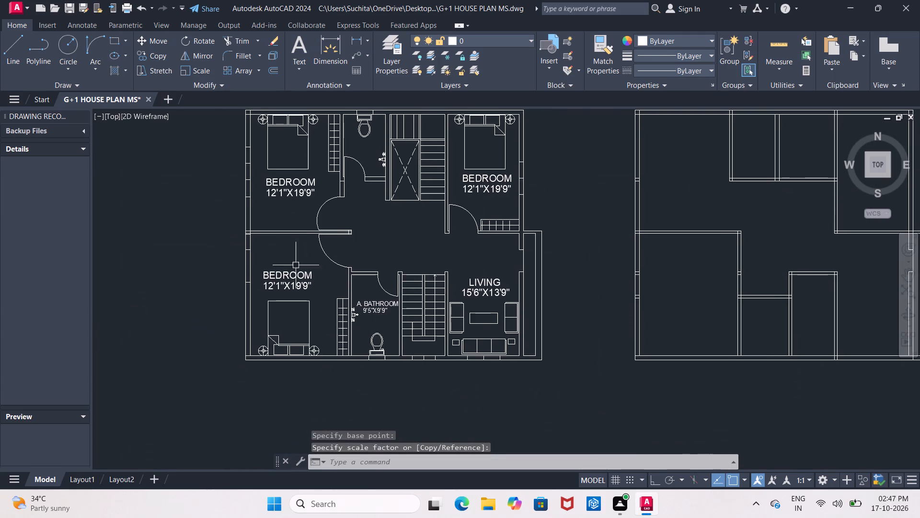
scroll(269, 277, up, 2)
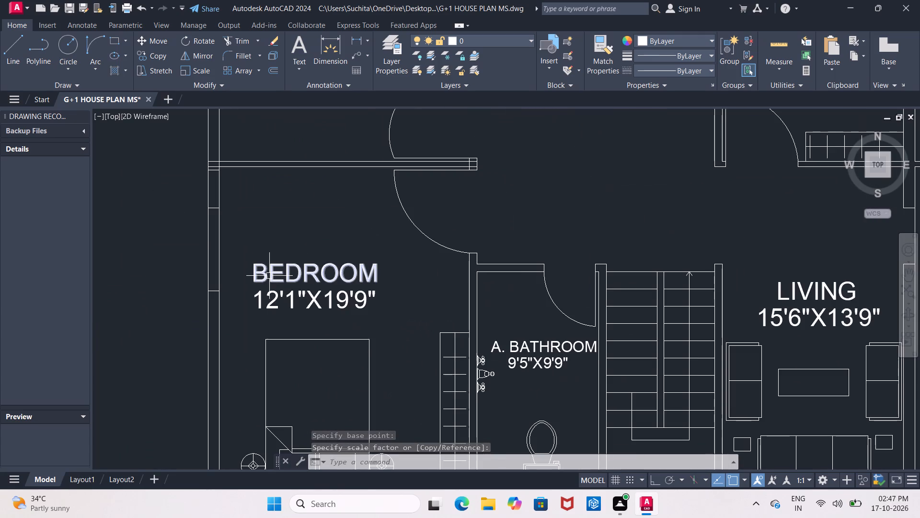
click(295, 298)
click(295, 298)
click(309, 297)
double_click(313, 304)
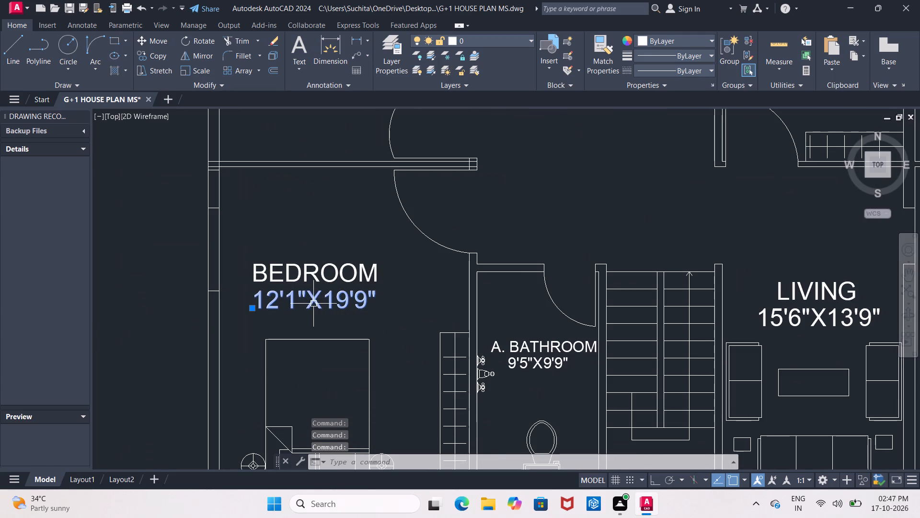
click(367, 300)
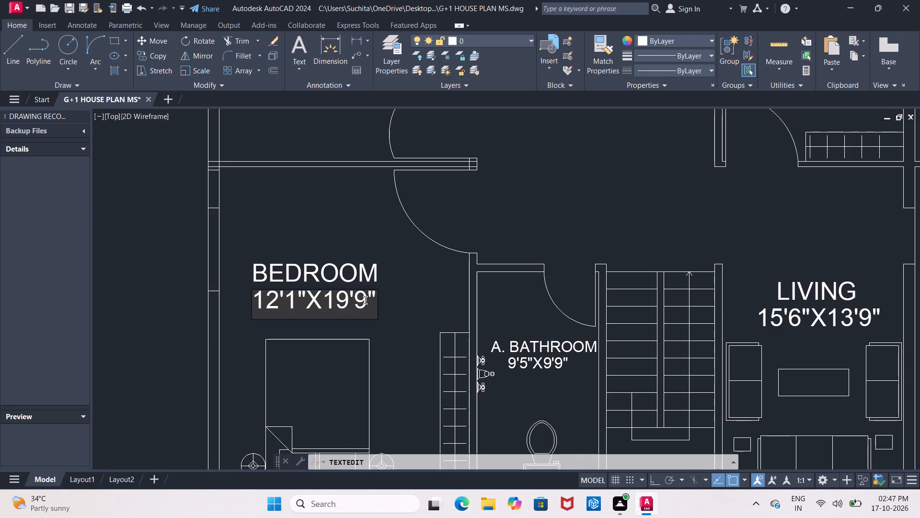
click(352, 300)
key(BackSpace)
key(BackSpace)
text(20)
key(Left)
key(Left)
key(Left)
key(Left)
key(BackSpace)
key(8)
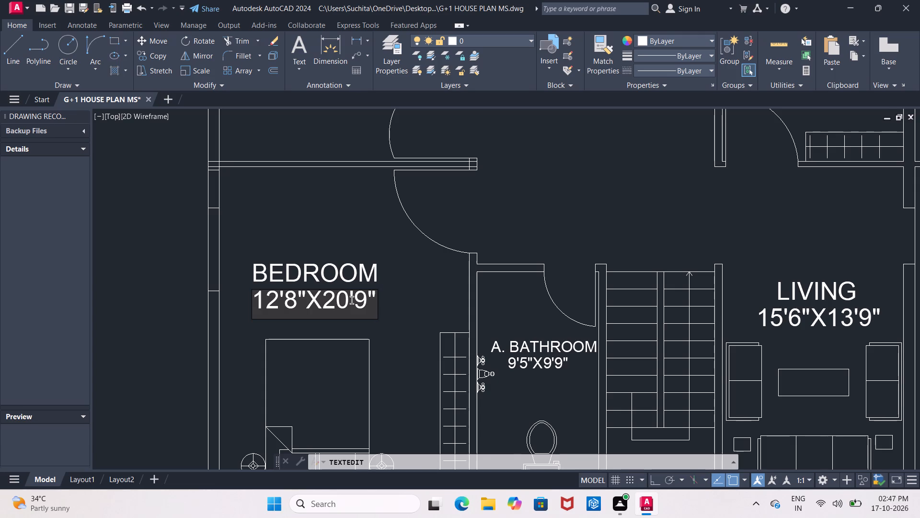
key(Left)
key(Left)
key(Left)
key(Right)
key(BackSpace)
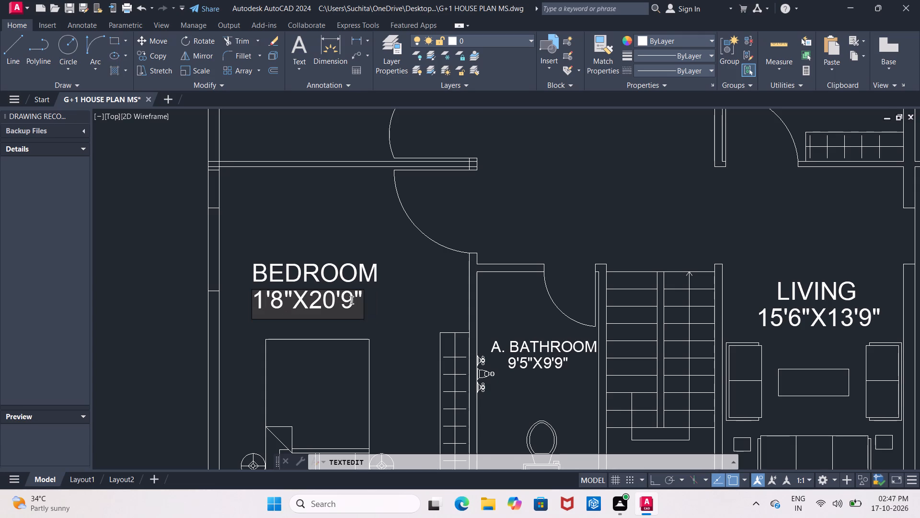
key(6)
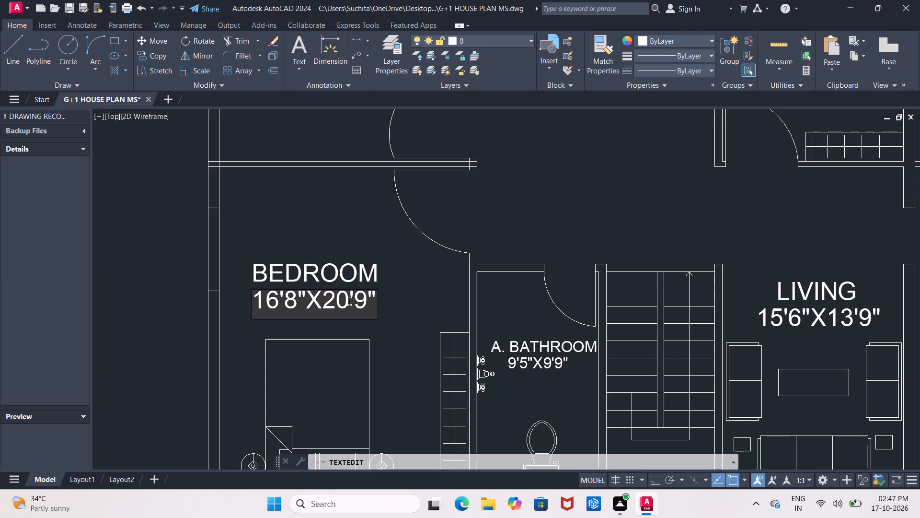
Change the southwest bedroom's label to M.BEDROOM.
click(257, 277)
double_click(257, 277)
click(258, 277)
click(258, 277)
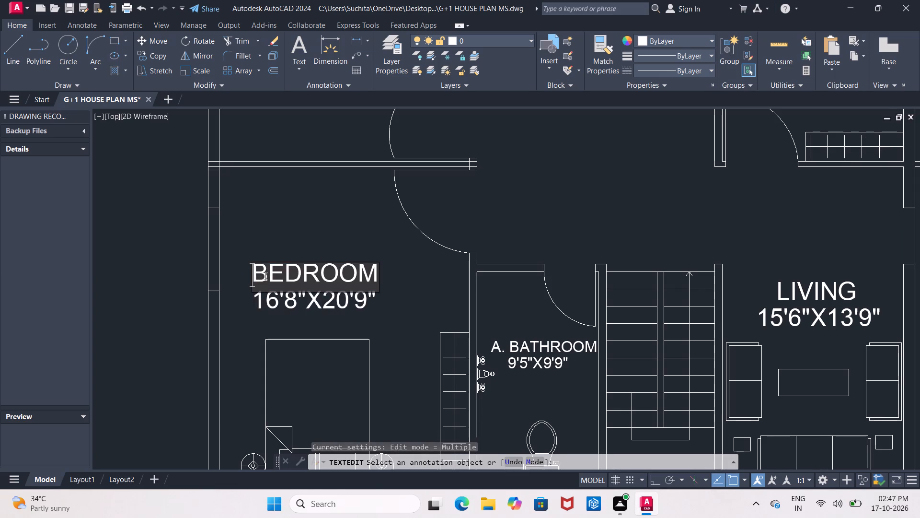
text(M.)
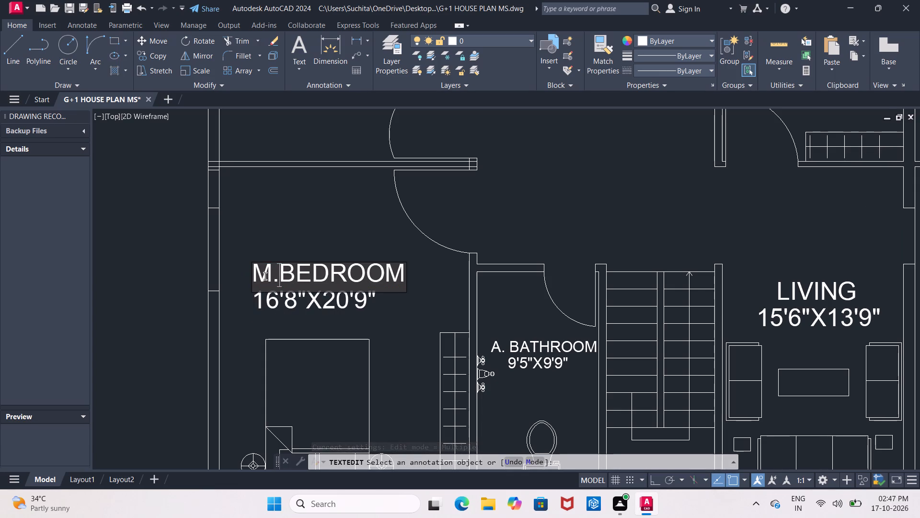
Add two leading spaces to the size text under M.BEDROOM to centre it below the label.
click(259, 306)
double_click(259, 304)
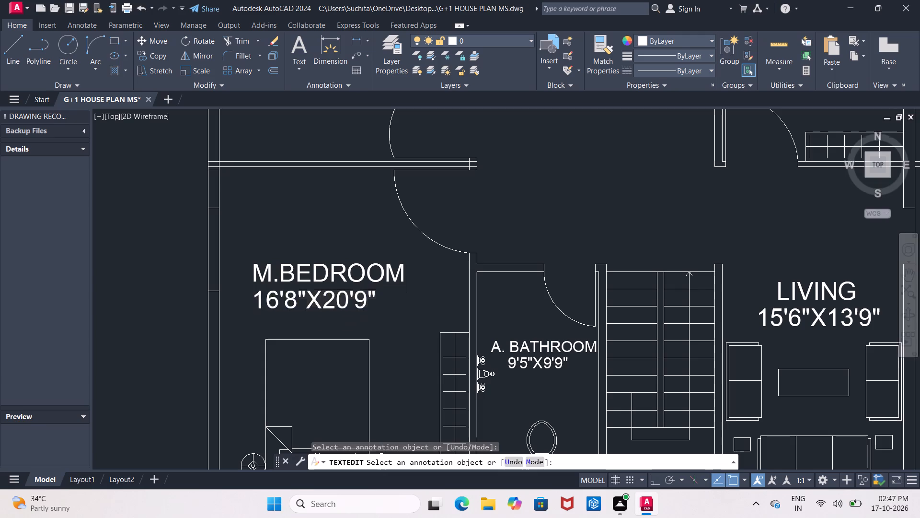
click(259, 304)
triple_click(259, 304)
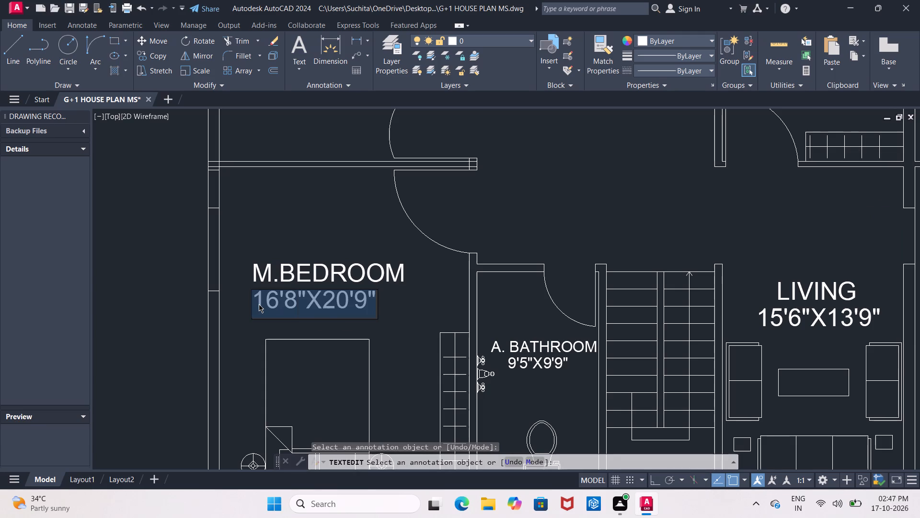
double_click(259, 304)
double_click(302, 306)
click(278, 300)
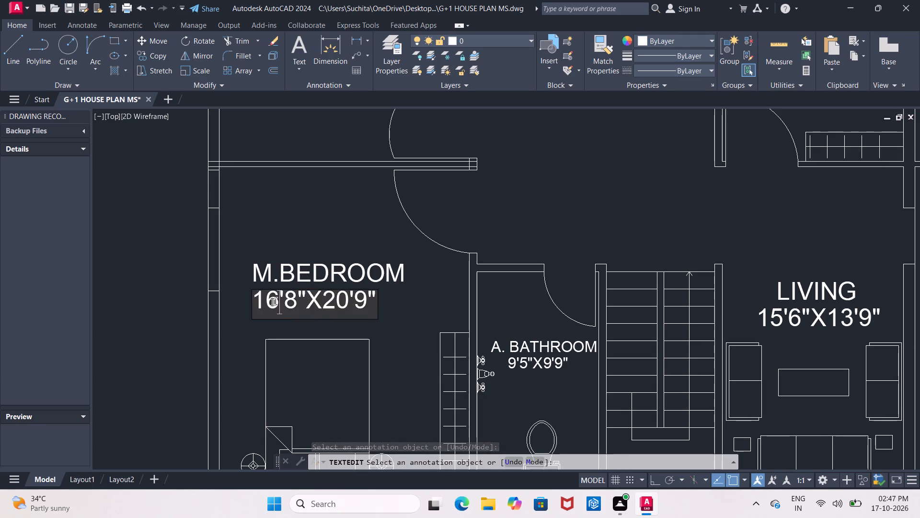
click(259, 302)
click(255, 303)
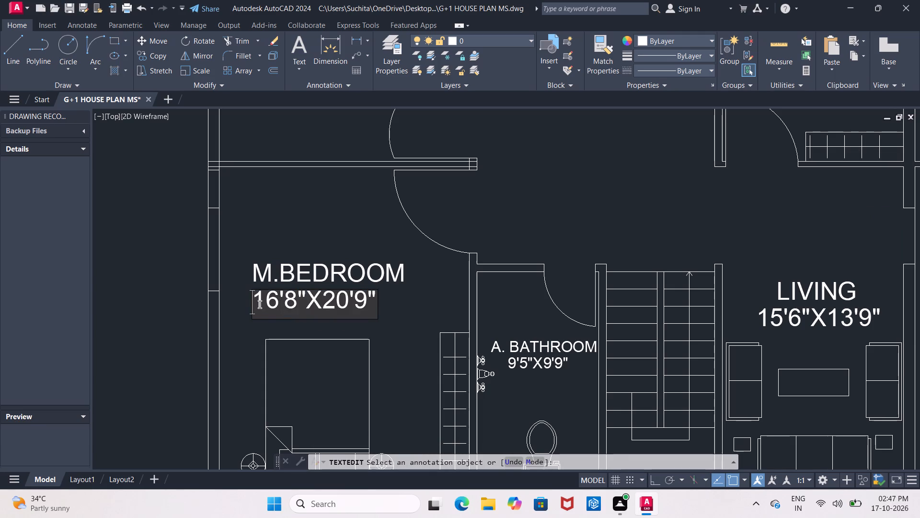
key(space)
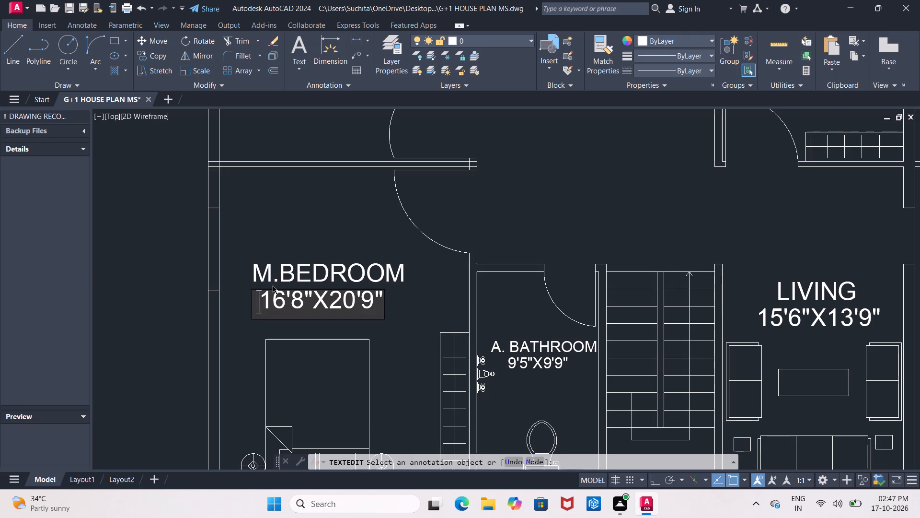
key(space)
click(303, 238)
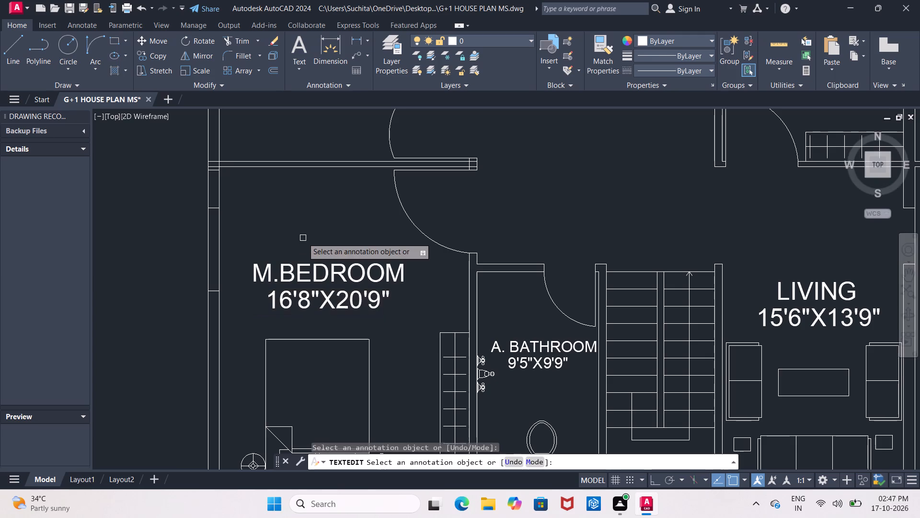
Change the first dimension in the northwest bedroom's size text to 15'3".
middle_drag(304, 242, 336, 360)
middle_drag(320, 239, 325, 280)
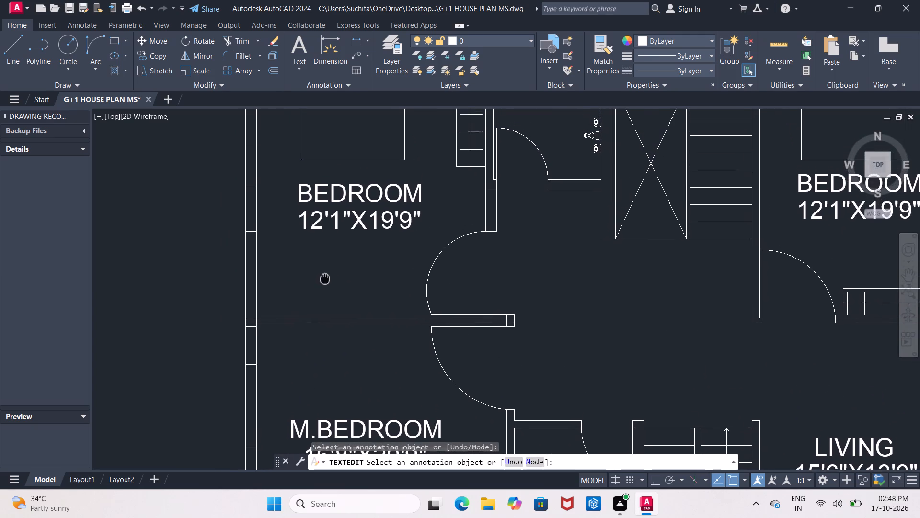
middle_drag(325, 280, 325, 282)
click(384, 229)
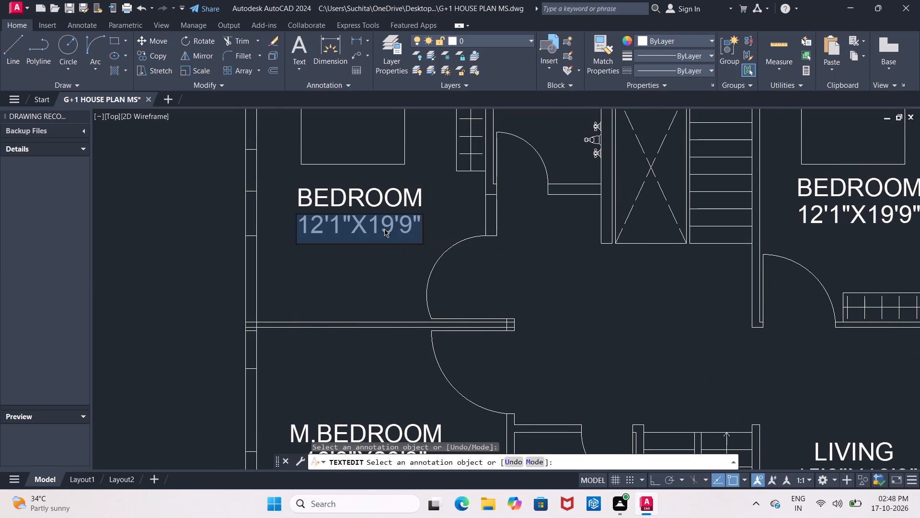
double_click(384, 229)
click(384, 229)
click(373, 228)
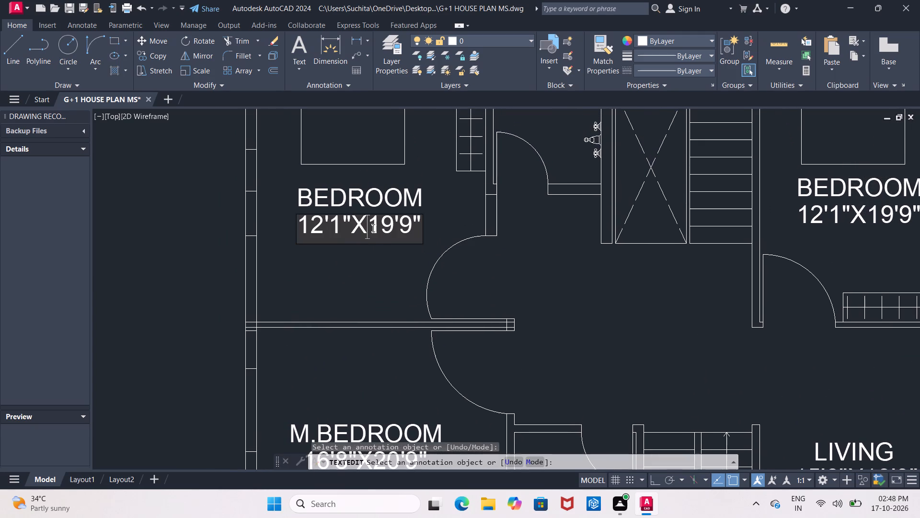
click(348, 227)
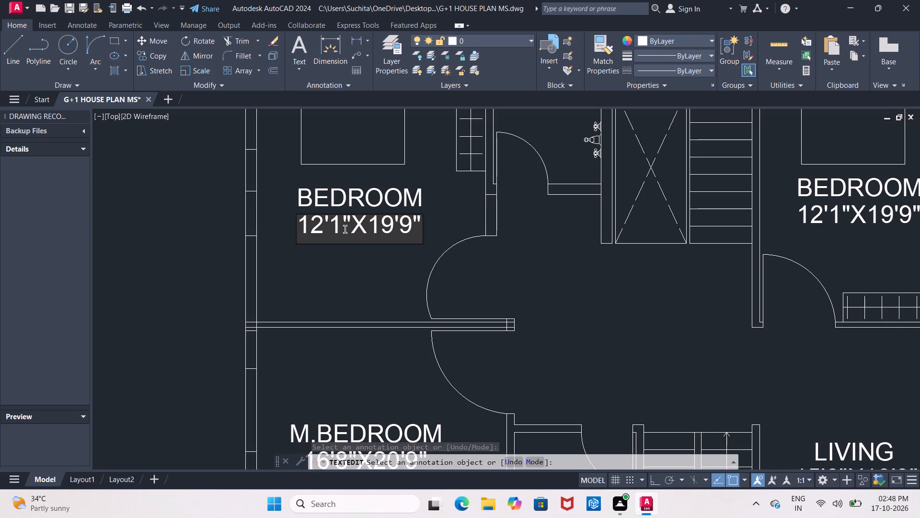
click(345, 229)
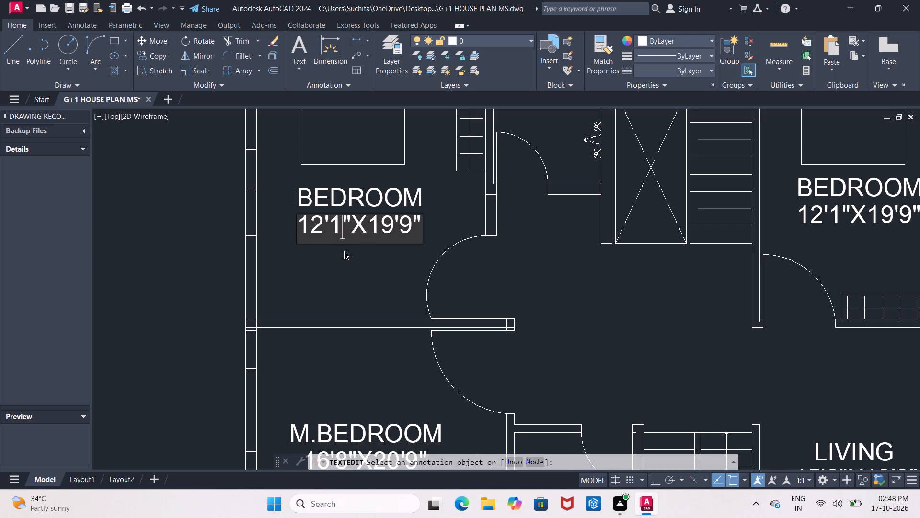
key(BackSpace)
key(3)
key(Left)
key(Left)
key(BackSpace)
key(BackSpace)
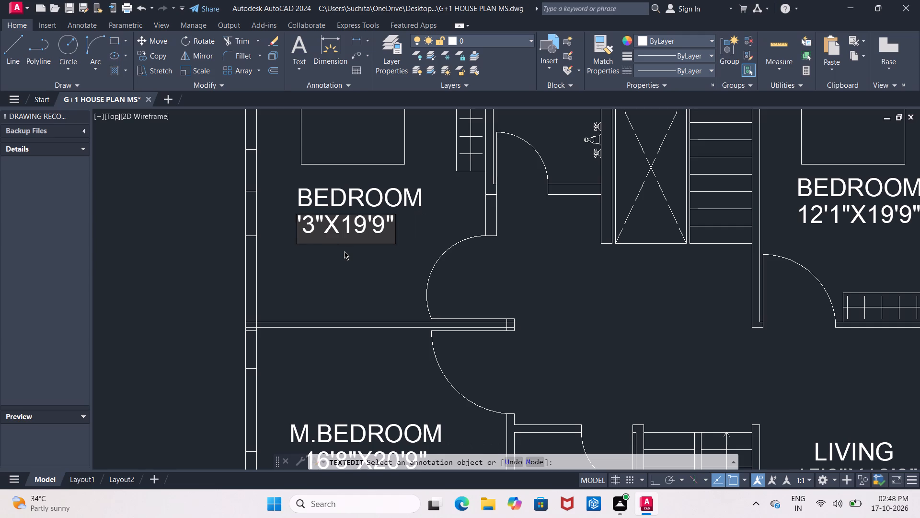
text(15')
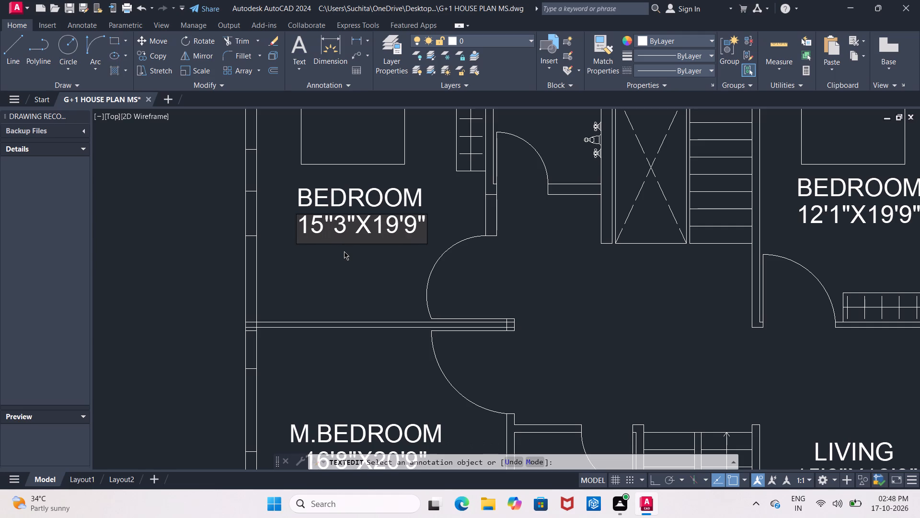
key(BackSpace)
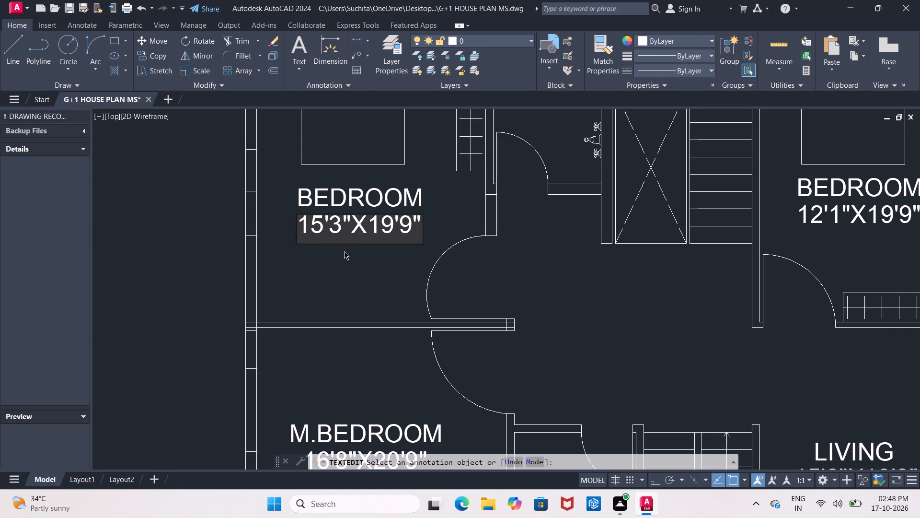
click(315, 275)
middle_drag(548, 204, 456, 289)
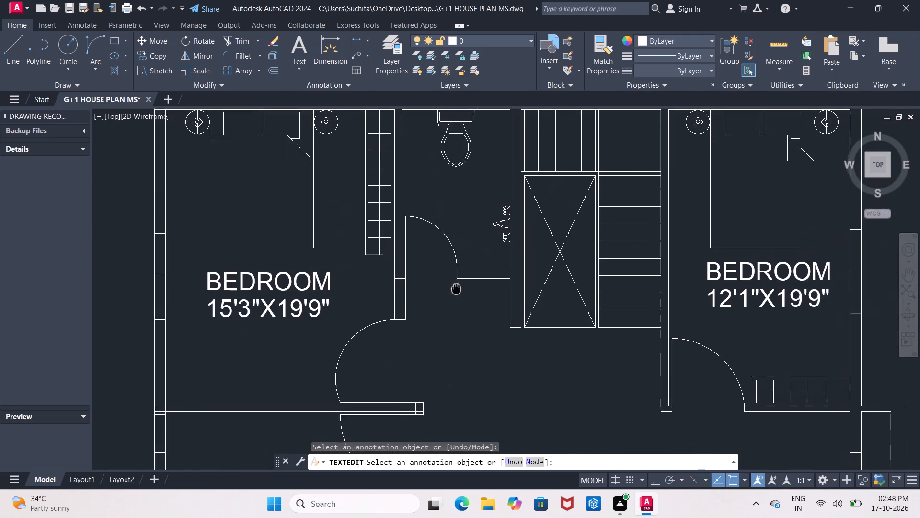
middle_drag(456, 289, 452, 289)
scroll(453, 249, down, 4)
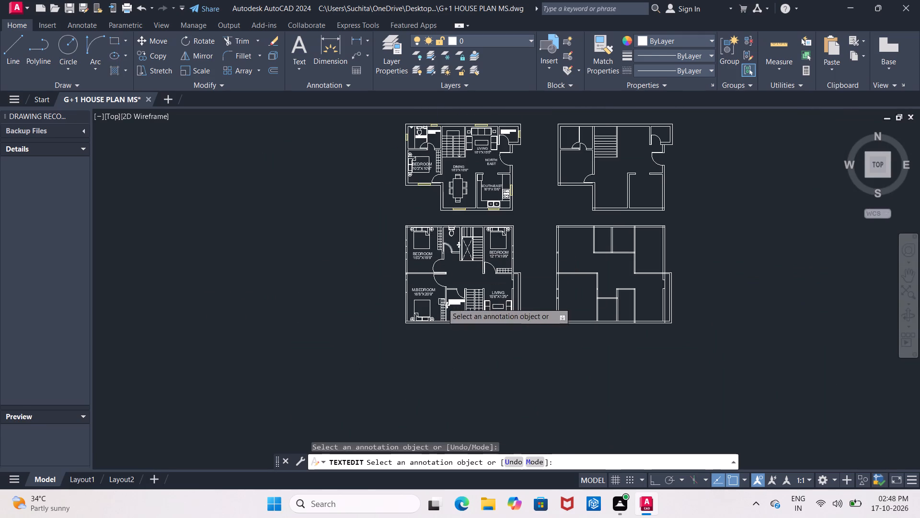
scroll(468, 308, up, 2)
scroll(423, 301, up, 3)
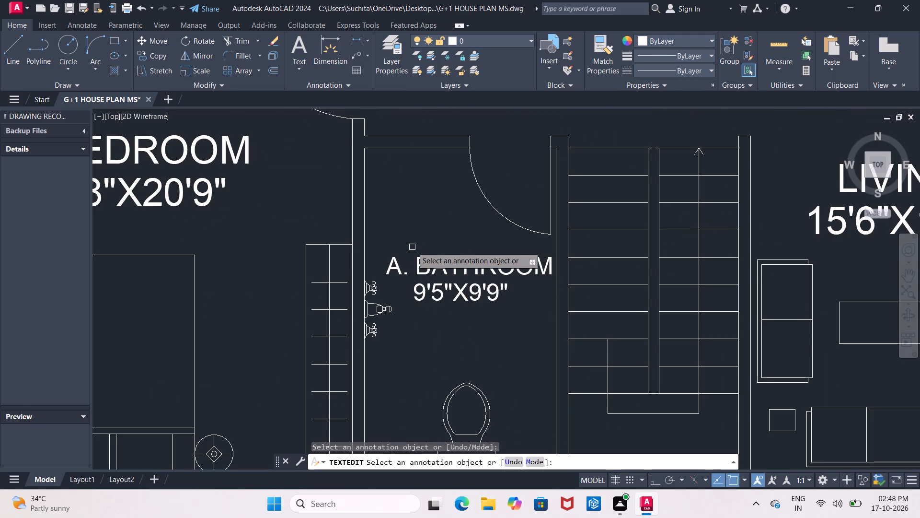
Copy the A. BATHROOM label and its size text into the north bathroom, just below the toilet.
key(Escape)
drag(385, 248, 397, 256)
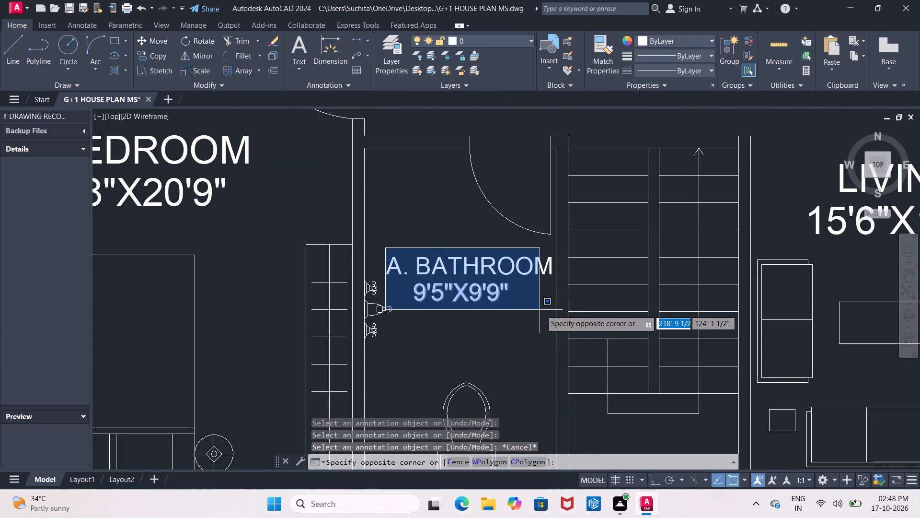
click(552, 305)
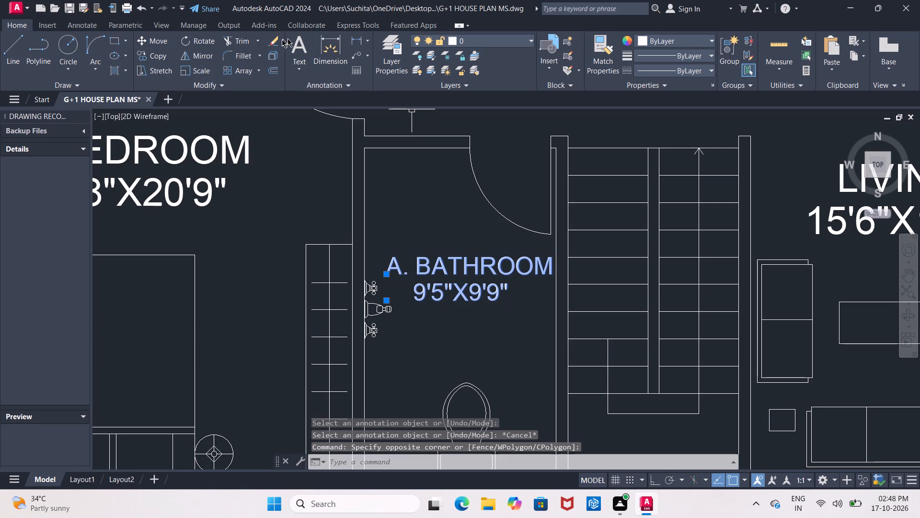
click(158, 57)
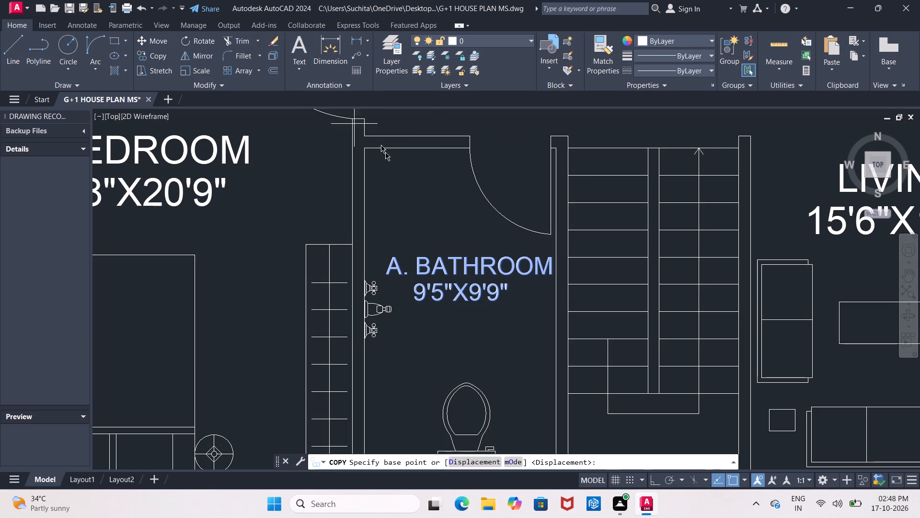
click(460, 294)
middle_drag(471, 221, 495, 387)
scroll(495, 388, down, 4)
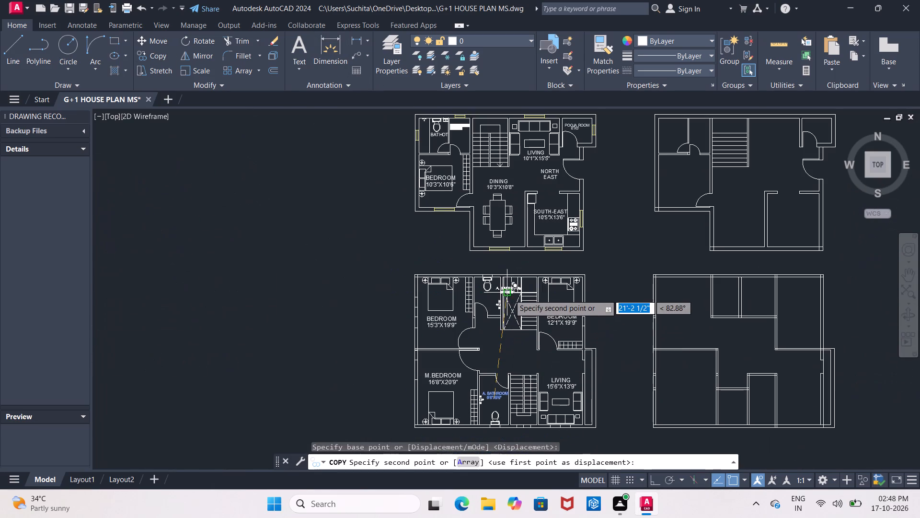
scroll(474, 302, up, 3)
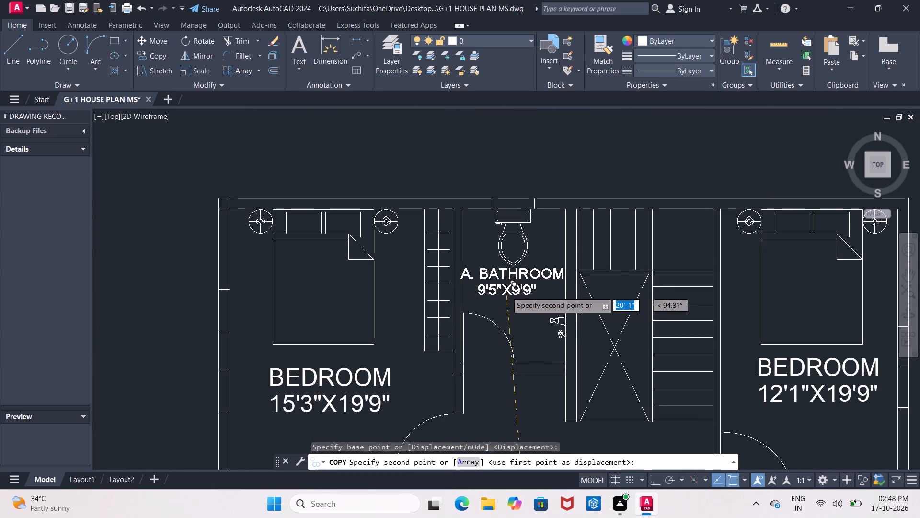
scroll(507, 294, up, 1)
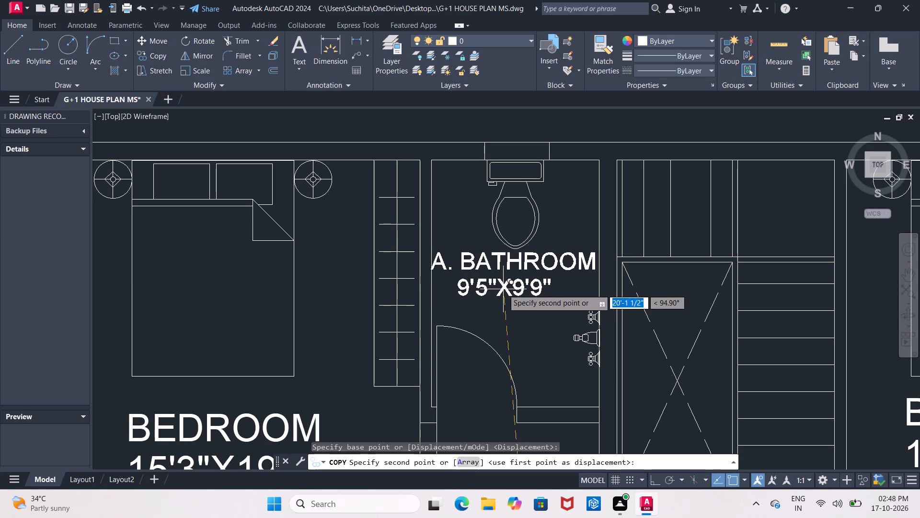
click(505, 289)
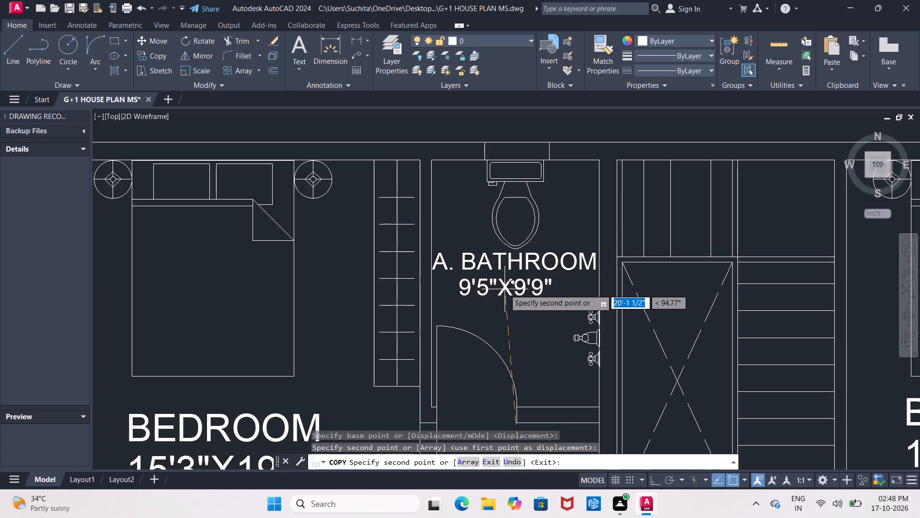
key(space)
Change the copied north bathroom label to C.BATHROOM with one leading space.
double_click(463, 267)
click(464, 268)
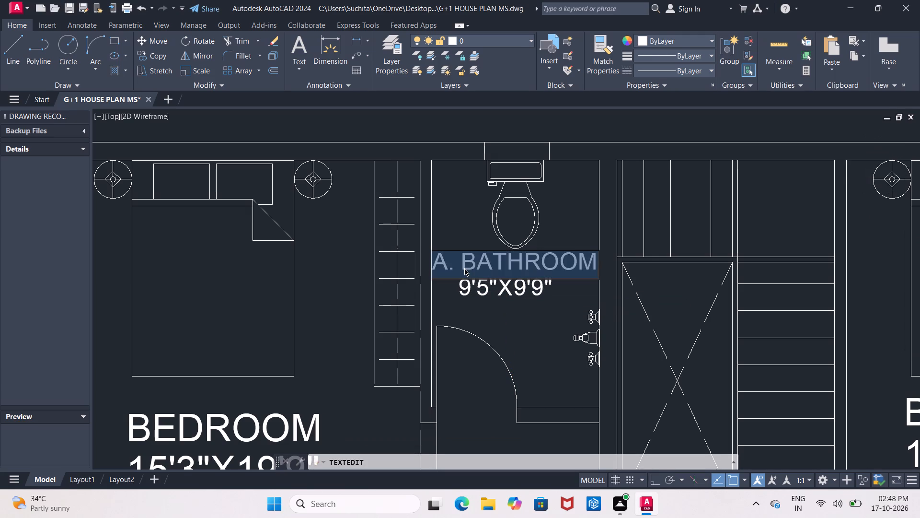
click(461, 267)
key(BackSpace)
key(BackSpace)
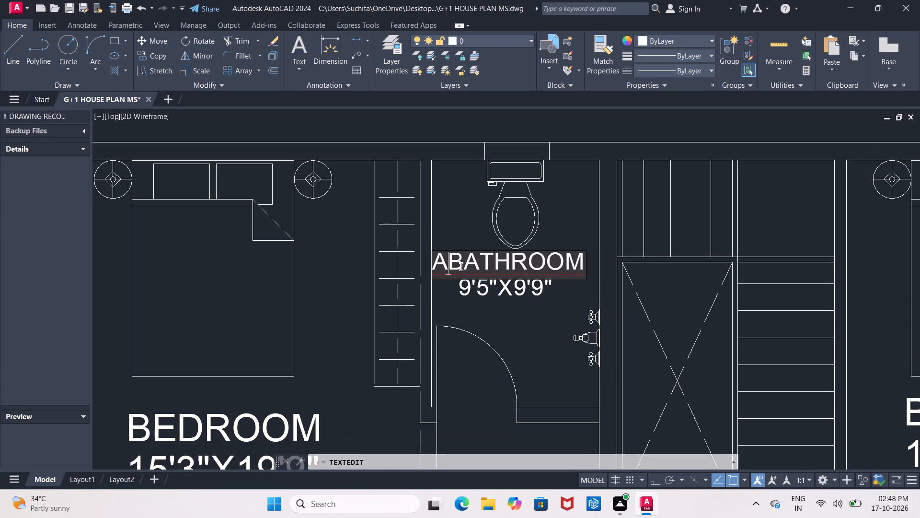
key(BackSpace)
key(space)
key(space)
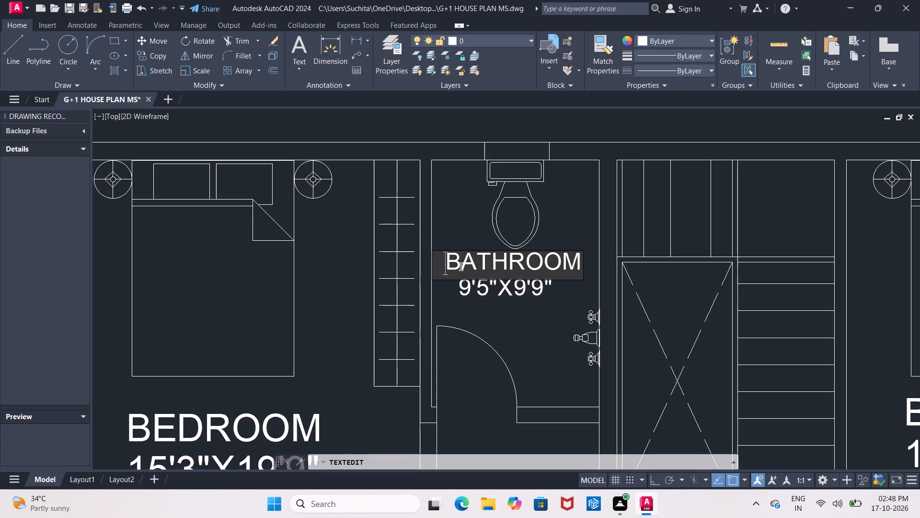
key(space)
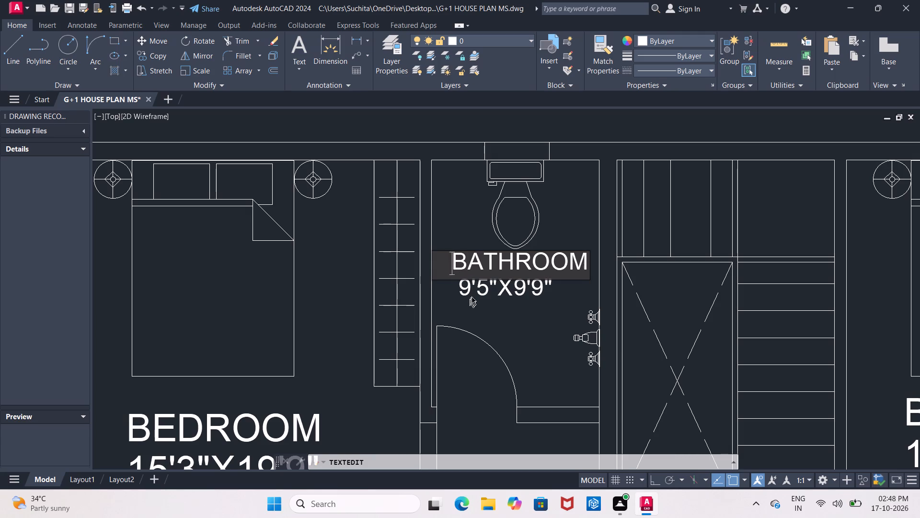
key(c)
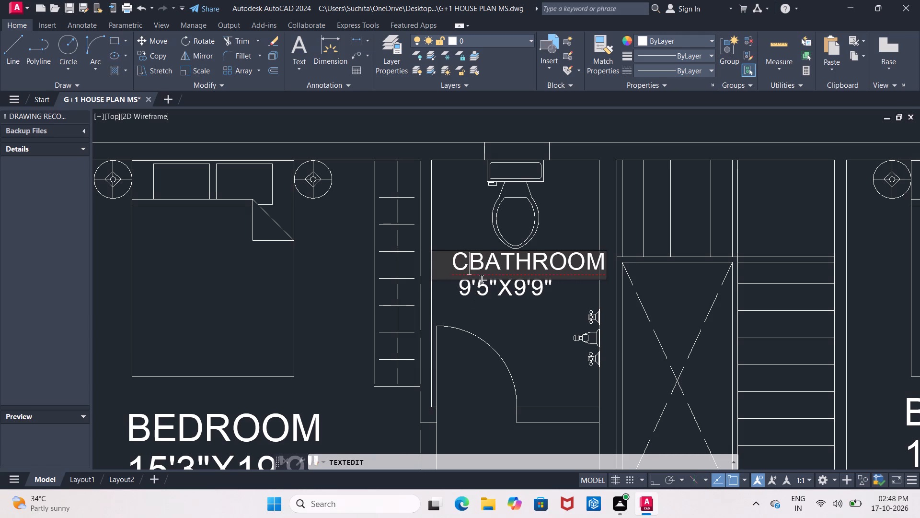
key(apostrophe)
key(BackSpace)
key(period)
scroll(454, 252, up, 1)
click(447, 275)
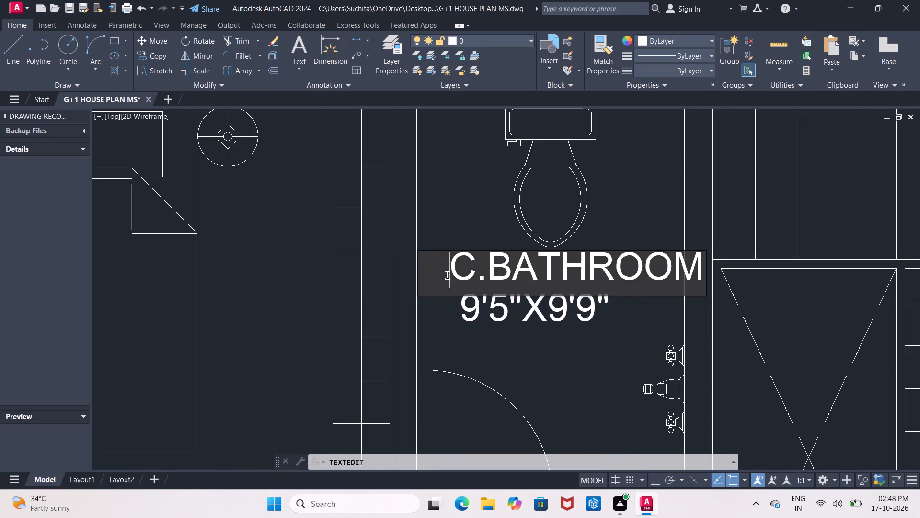
key(space)
key(BackSpace)
key(BackSpace)
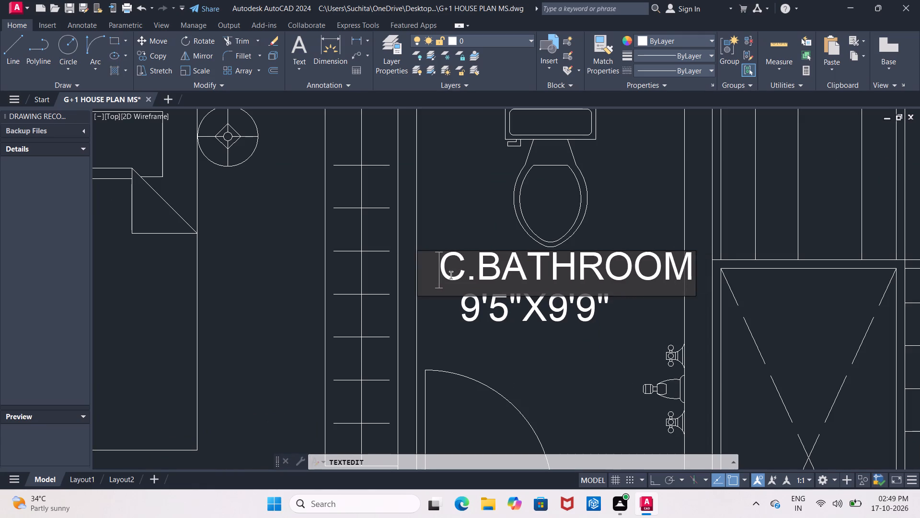
key(BackSpace)
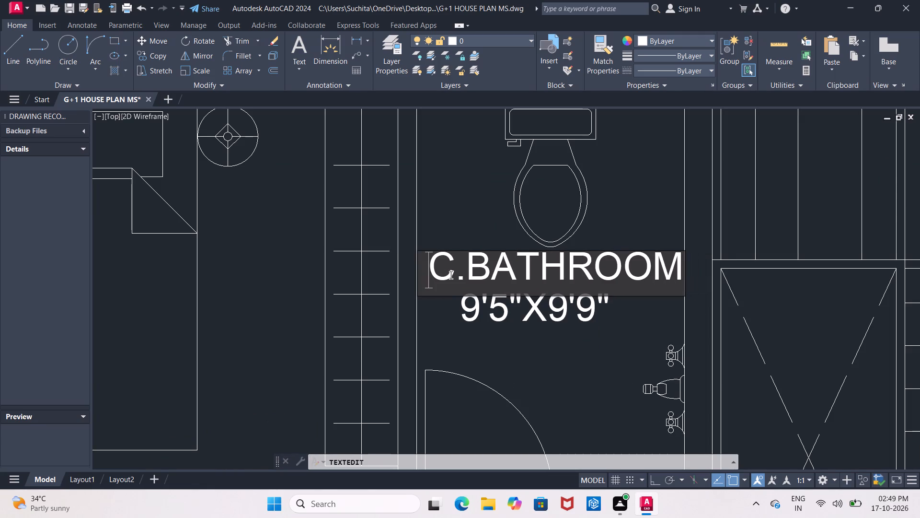
click(508, 333)
Add two more leading spaces to the size text under C.BATHROOM to centre it below the label.
double_click(502, 317)
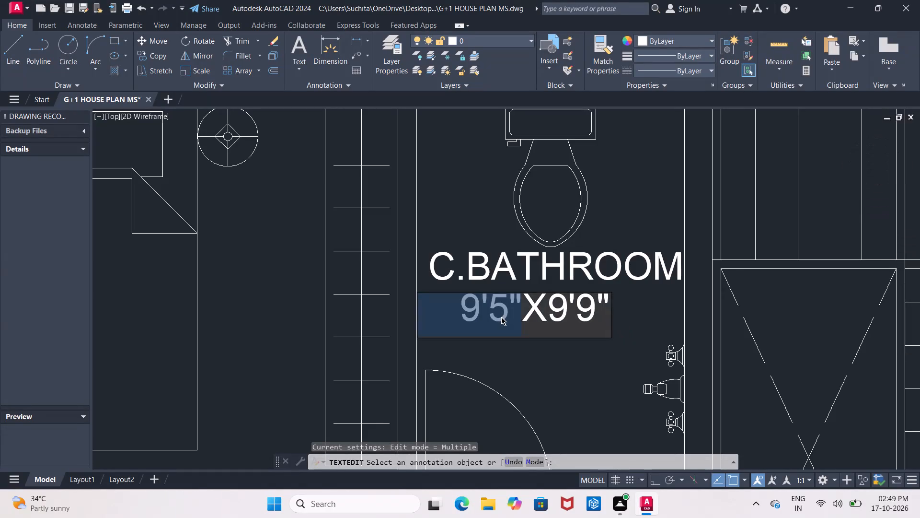
click(501, 317)
click(453, 314)
key(space)
key(space)
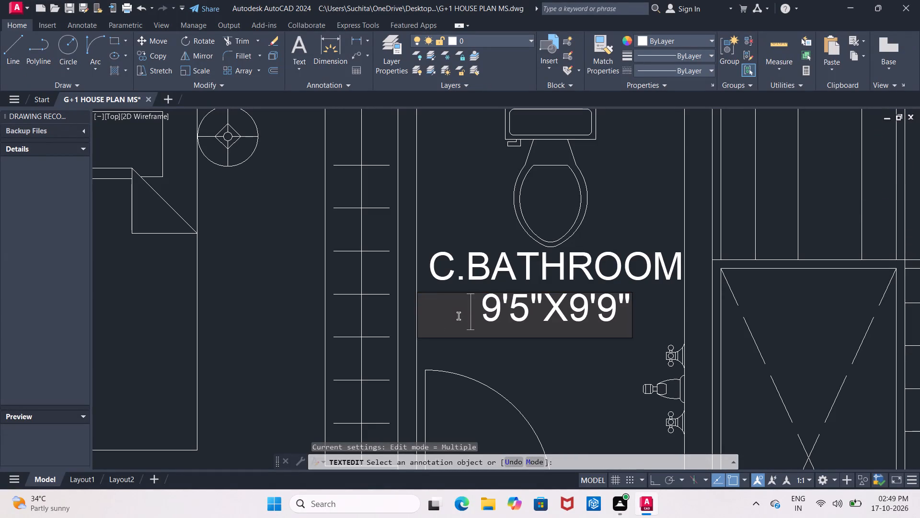
click(529, 354)
scroll(534, 352, down, 3)
middle_drag(534, 352, 526, 212)
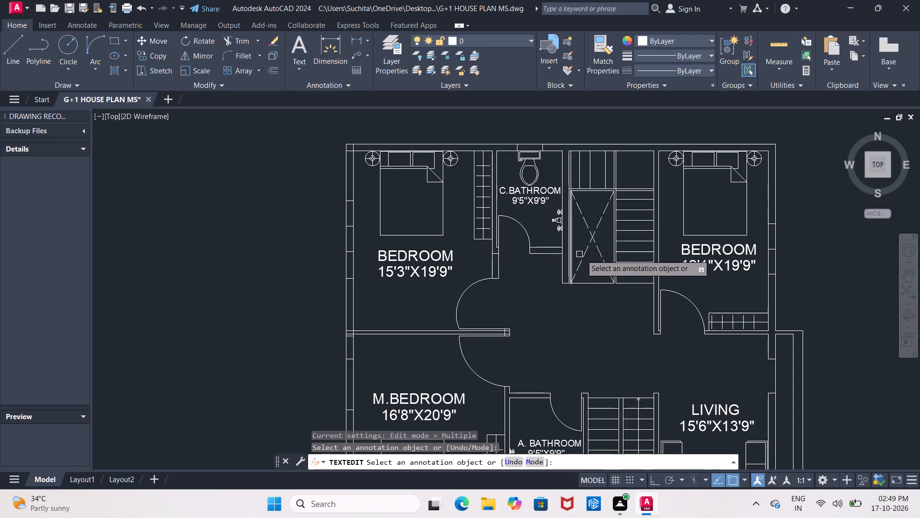
scroll(623, 262, down, 1)
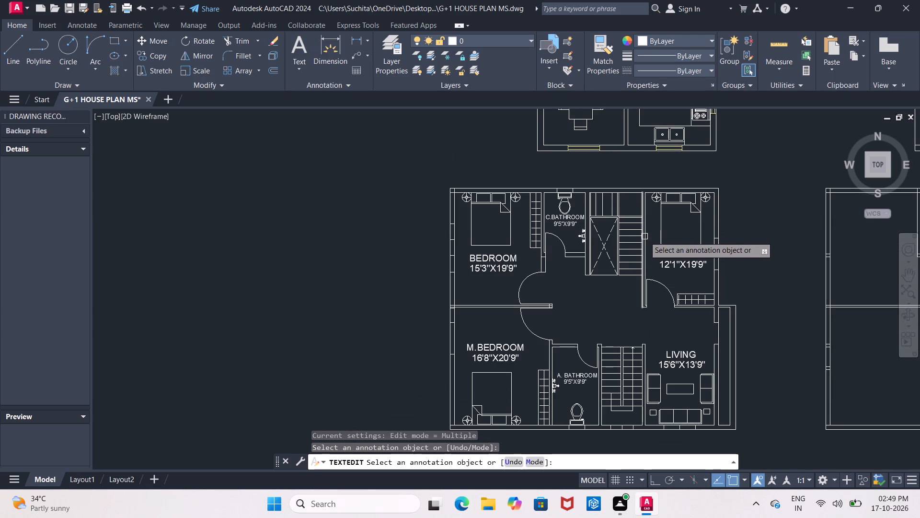
Draw a horizontal line about 6'-7" long across the middle of the upper stair flight beside the C.Bathroom.
key(Escape)
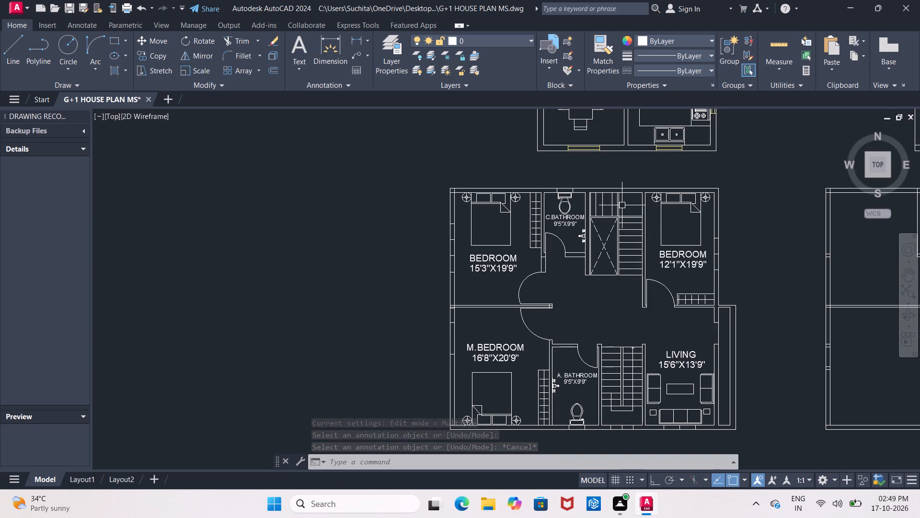
scroll(623, 206, up, 2)
middle_drag(623, 206, 582, 200)
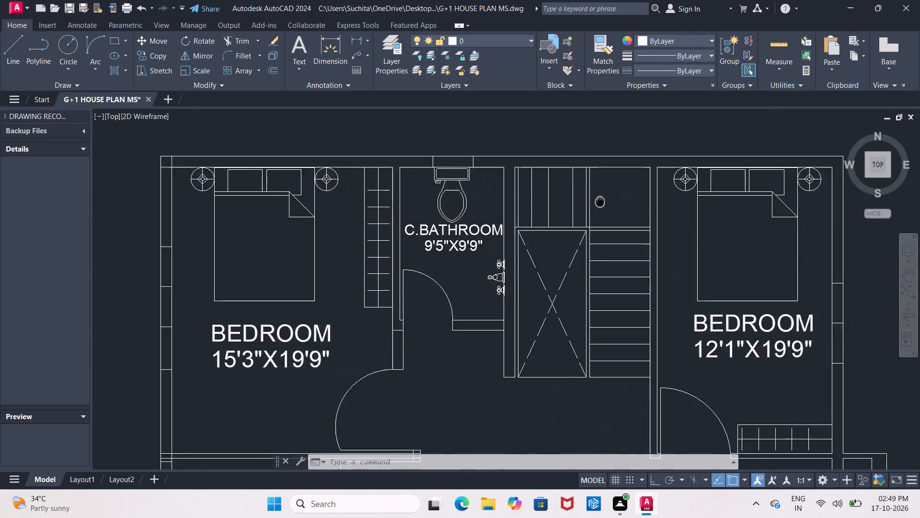
middle_drag(582, 200, 504, 215)
click(16, 54)
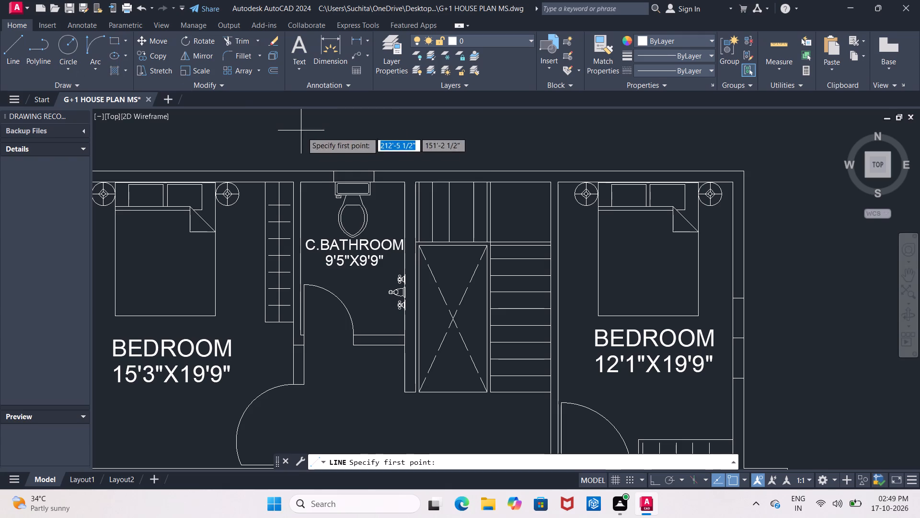
click(417, 213)
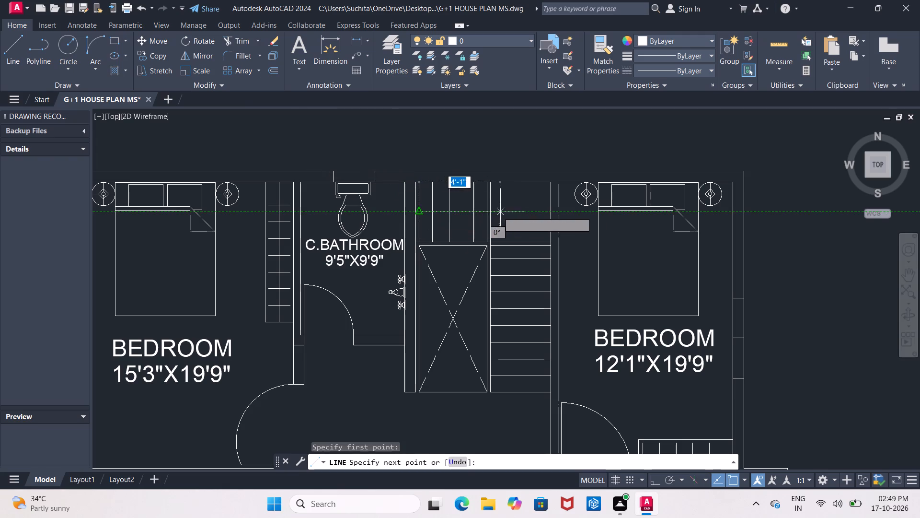
click(551, 213)
key(Escape)
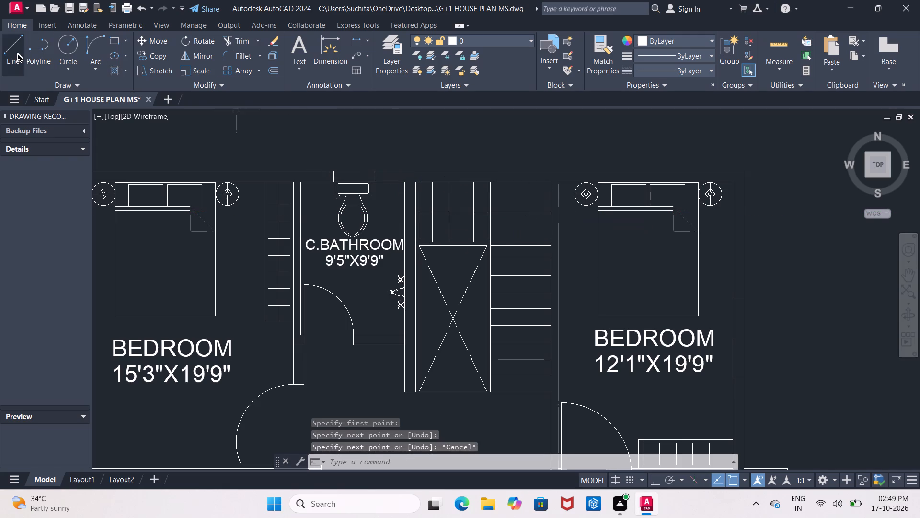
Draw a vertical line about 9' long from the midpoint of the stair's bottom edge up to the horizontal line.
click(17, 54)
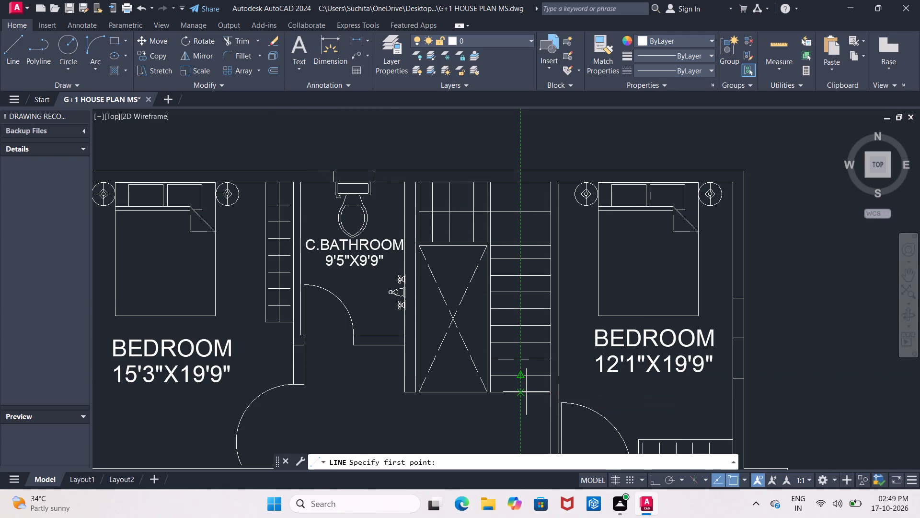
click(521, 393)
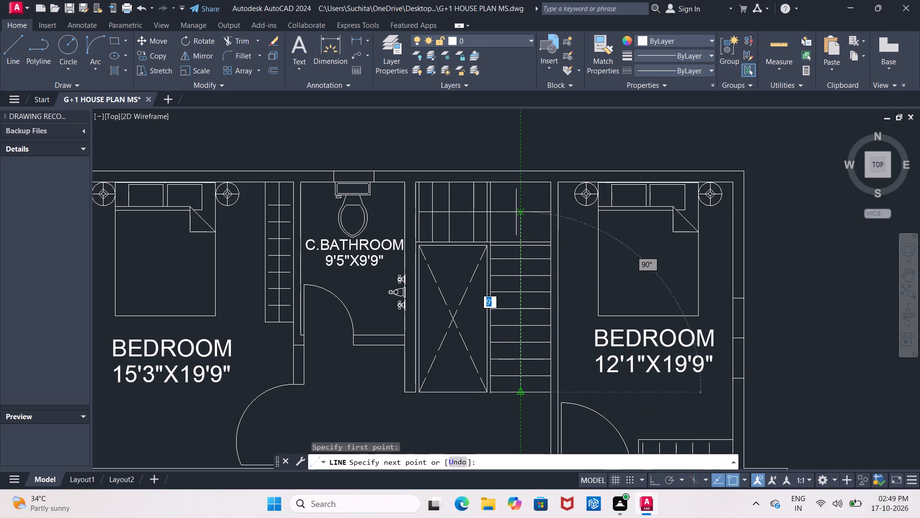
click(516, 208)
key(Escape)
Trim the part of the horizontal stair line that extends past the vertical line toward the 12'1"X19'9" bedroom.
scroll(543, 228, up, 1)
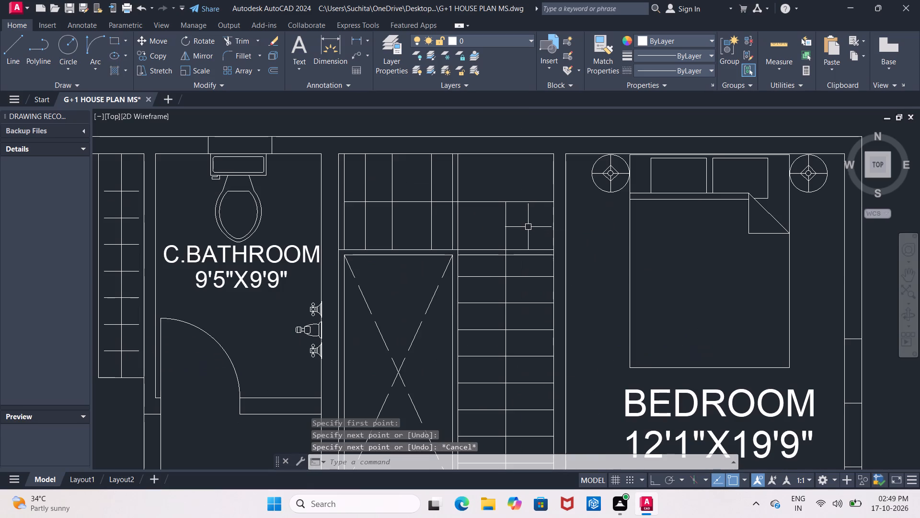
text(TR)
key(space)
key(space)
click(536, 203)
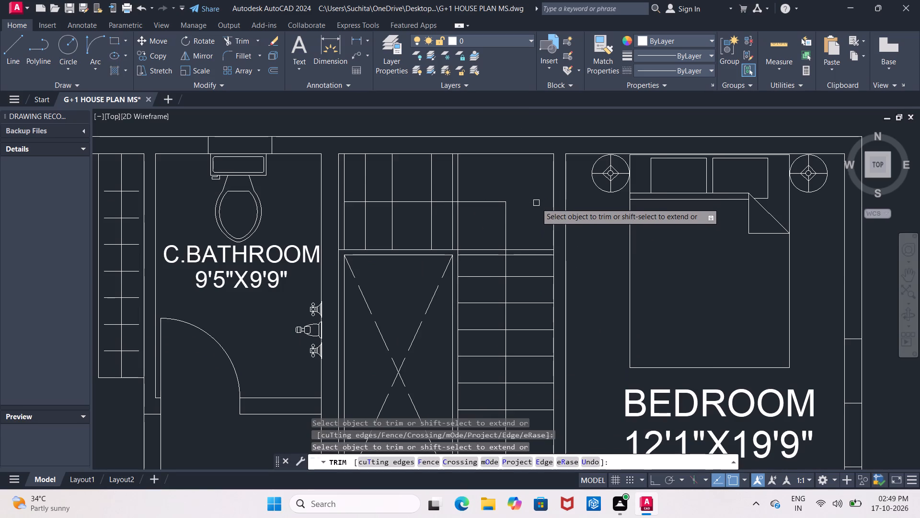
key(Escape)
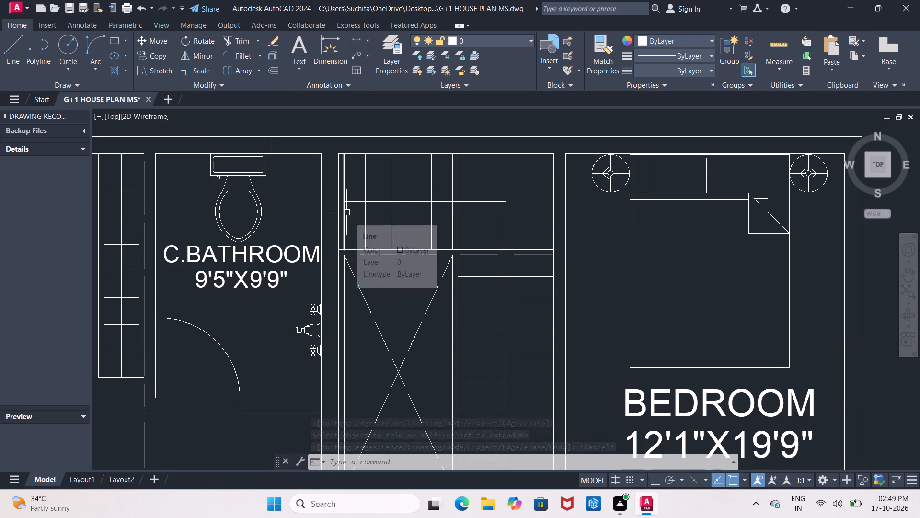
Delete the vertical stair line at the bathroom-side end of the horizontal direction line.
scroll(332, 200, up, 2)
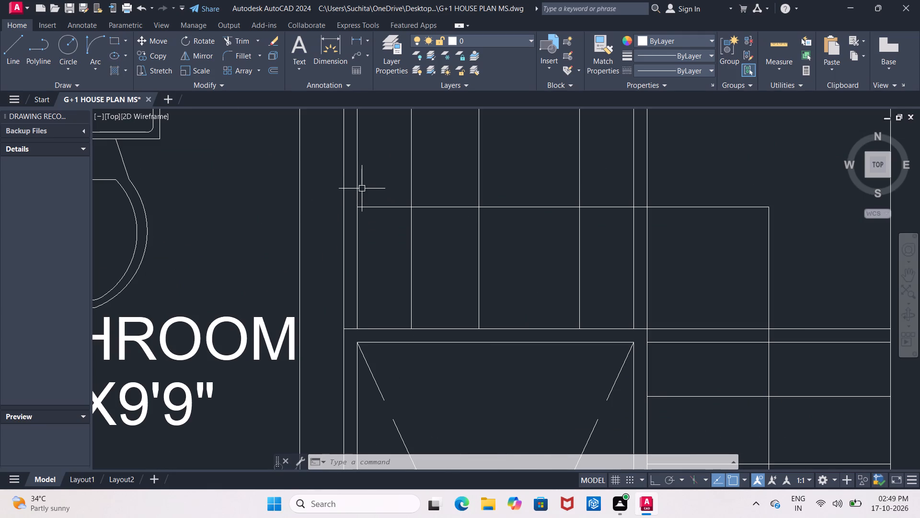
click(359, 193)
key(Delete)
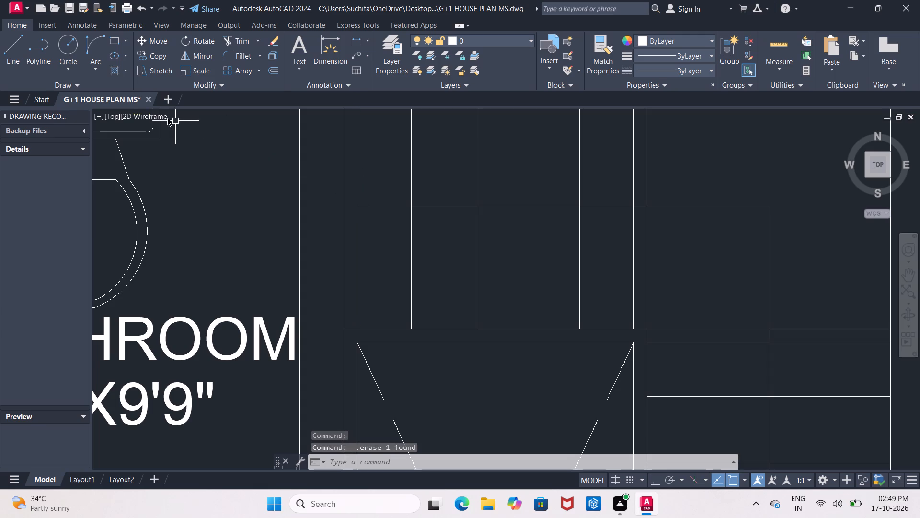
Draw a diagonal arrowhead stroke about 4 1/2" long from the free end of the horizontal direction line.
click(11, 44)
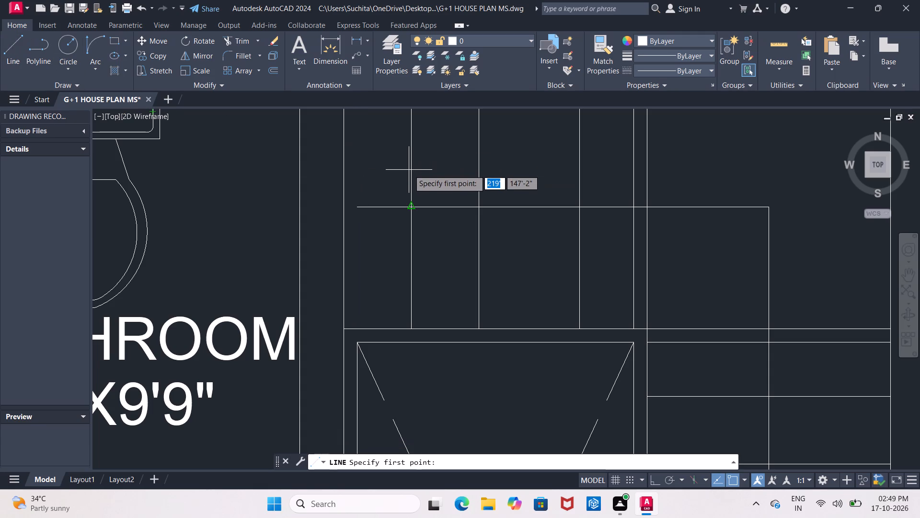
click(358, 207)
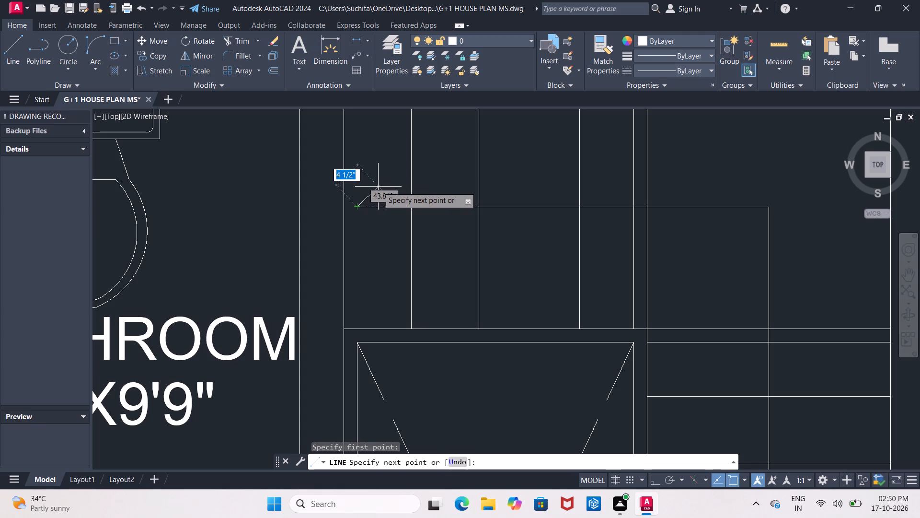
click(378, 187)
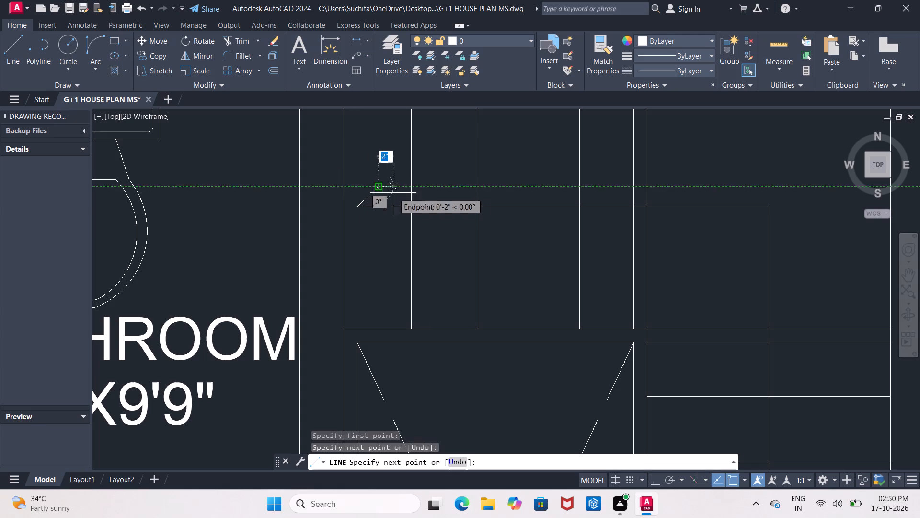
key(Escape)
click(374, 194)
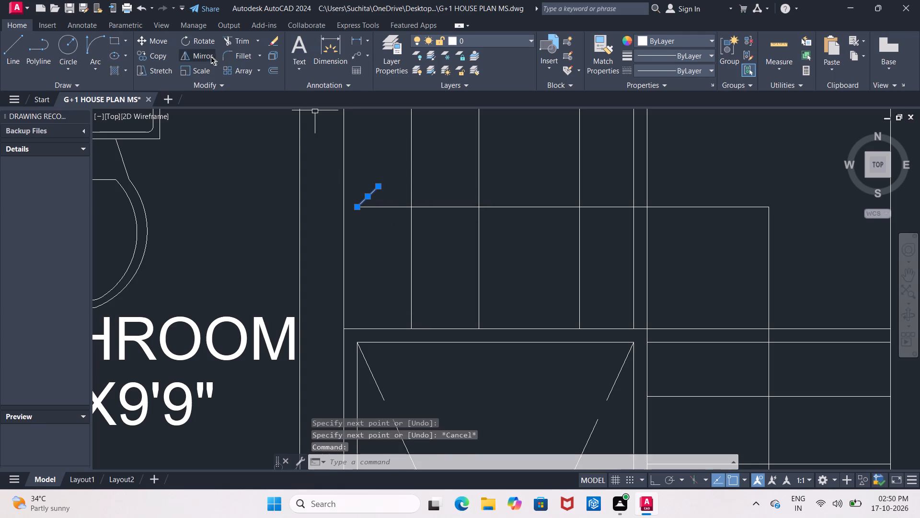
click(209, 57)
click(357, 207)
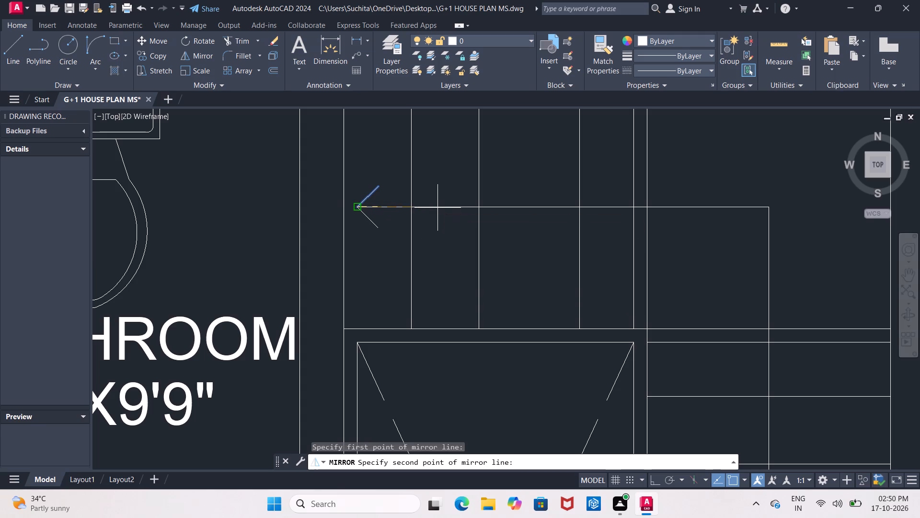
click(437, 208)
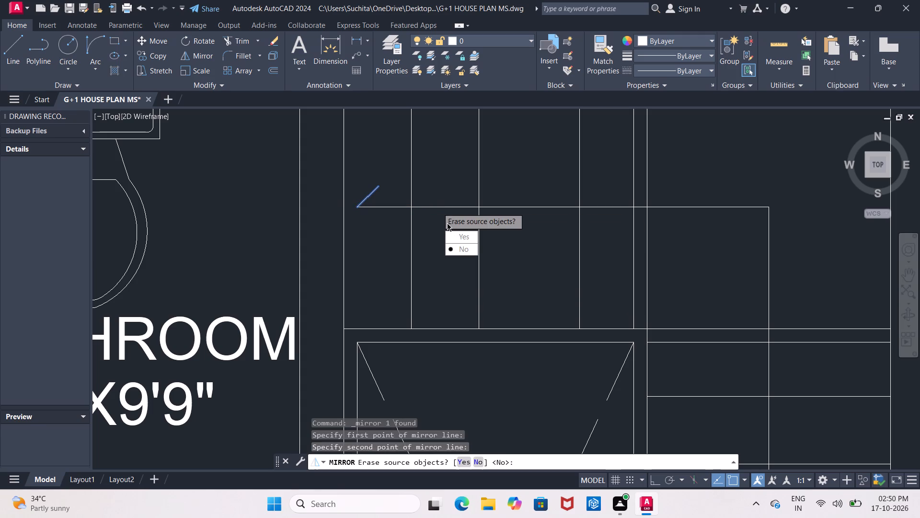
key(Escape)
Mirror the diagonal stroke about the horizontal direction line, keeping the original, to complete the arrowhead.
click(370, 194)
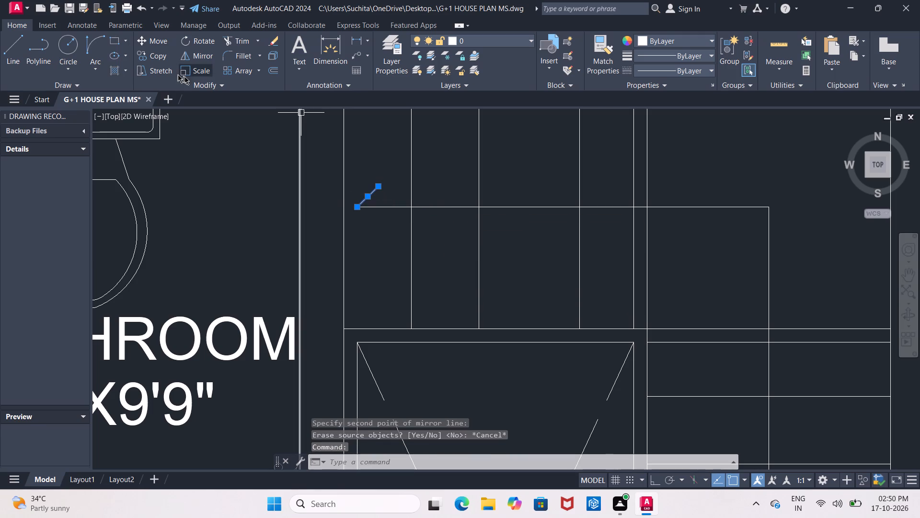
click(194, 59)
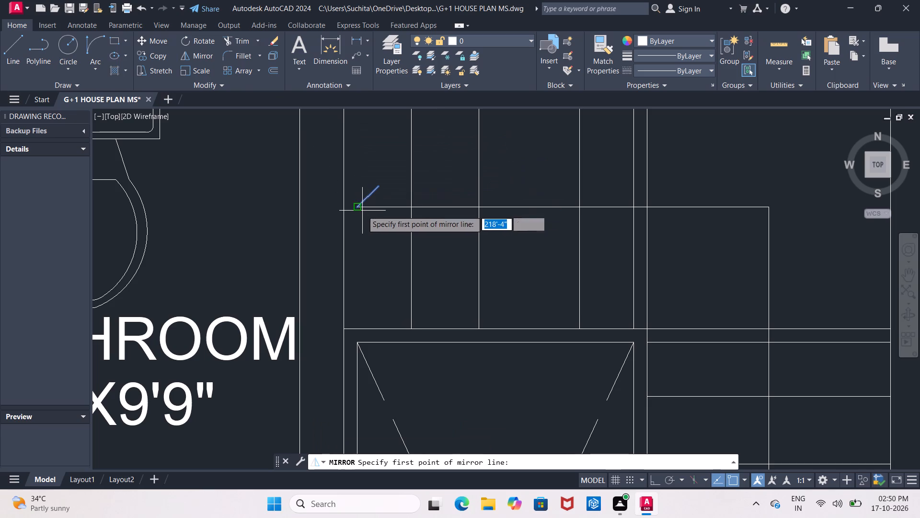
click(358, 207)
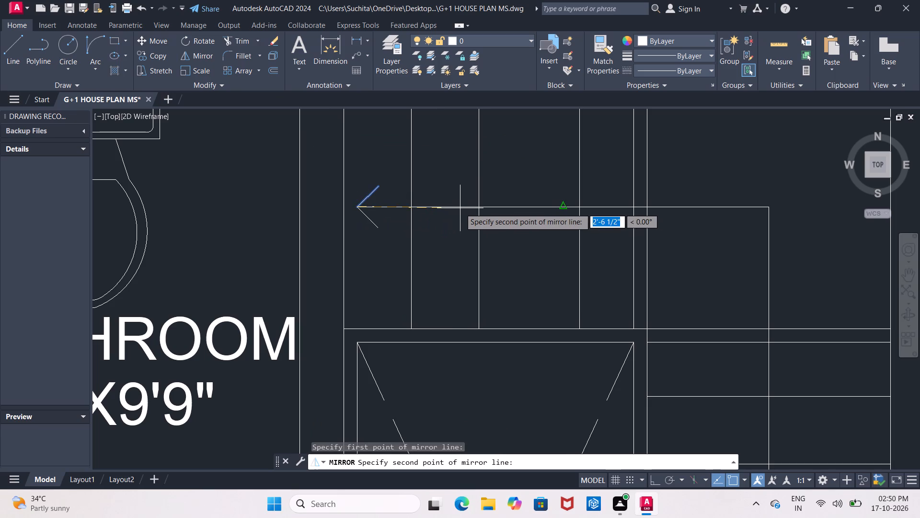
click(460, 208)
drag(476, 247, 460, 208)
Draw a diagonal arrowhead stroke about 4" long from the lower end of the vertical direction line.
scroll(460, 208, down, 3)
middle_drag(540, 287, 488, 184)
scroll(481, 261, up, 1)
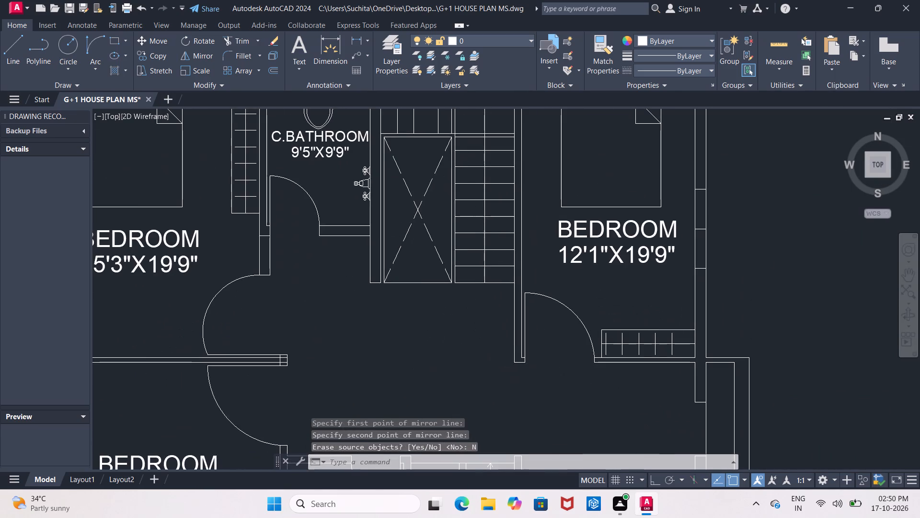
scroll(481, 261, up, 2)
middle_drag(481, 260, 465, 178)
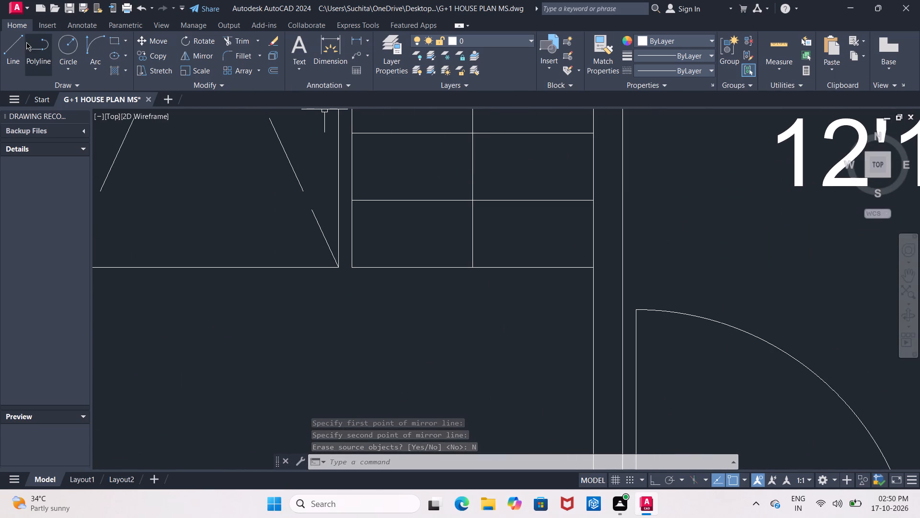
click(17, 47)
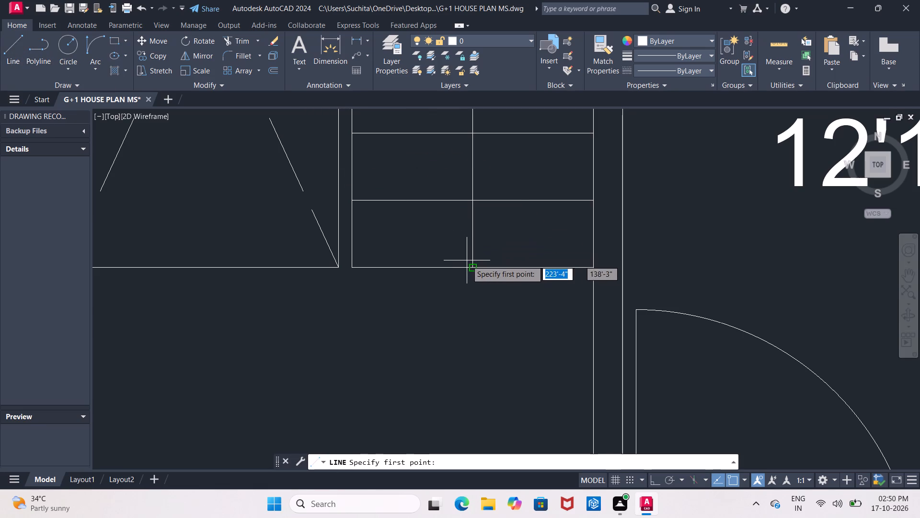
click(473, 267)
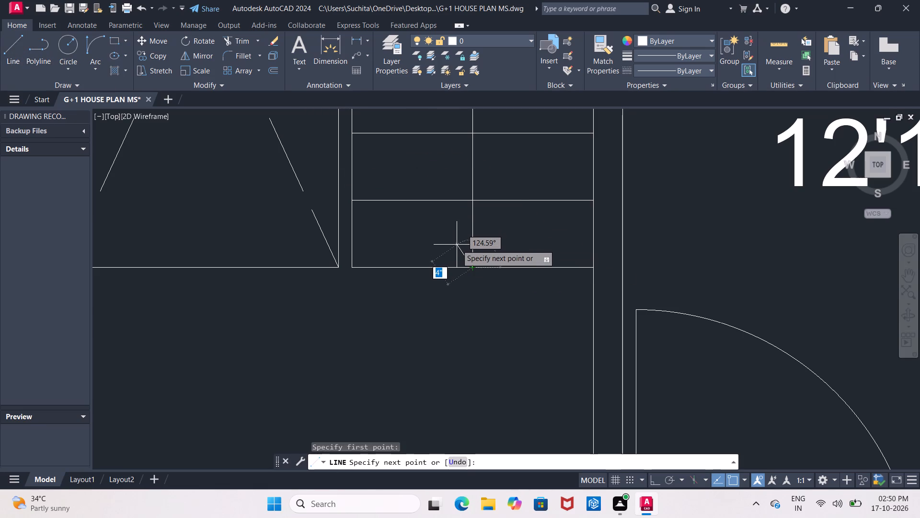
click(457, 245)
key(Escape)
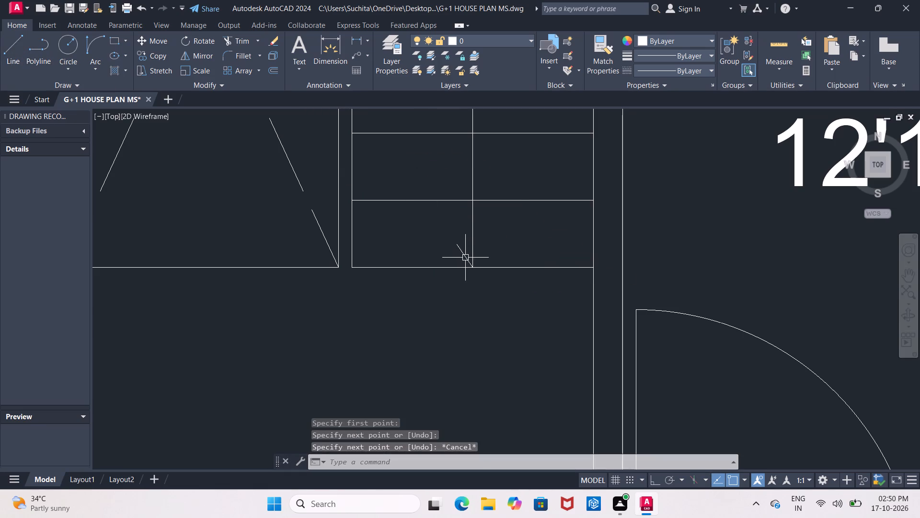
Mirror the lower diagonal stroke about the vertical direction line, keeping the original, to complete the arrowhead.
click(466, 257)
click(193, 59)
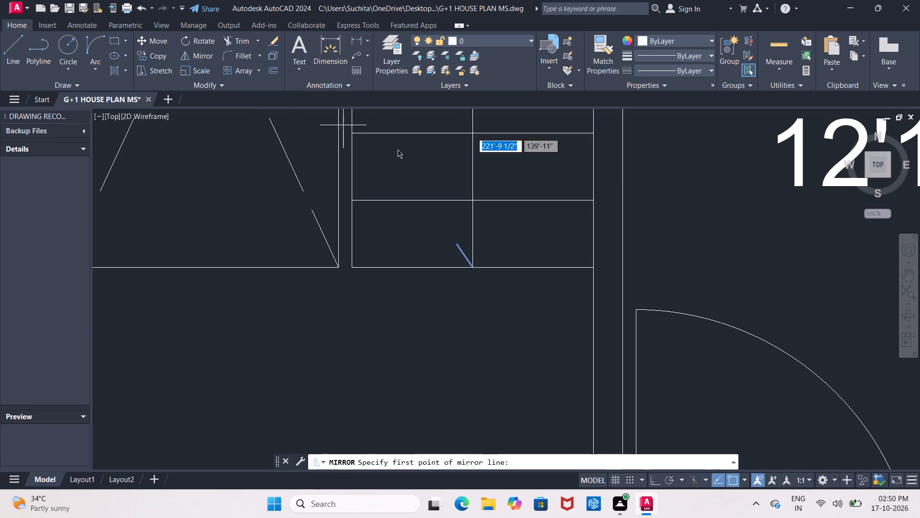
click(476, 267)
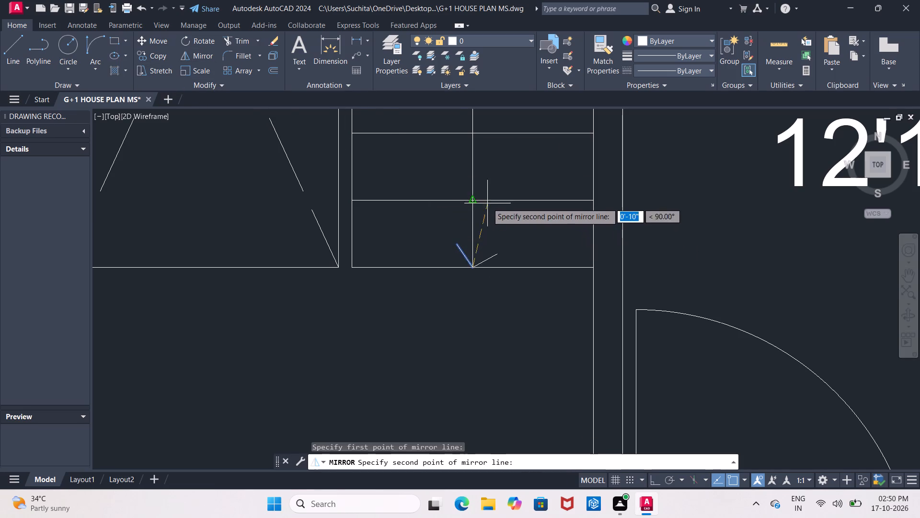
click(473, 195)
drag(501, 235, 473, 195)
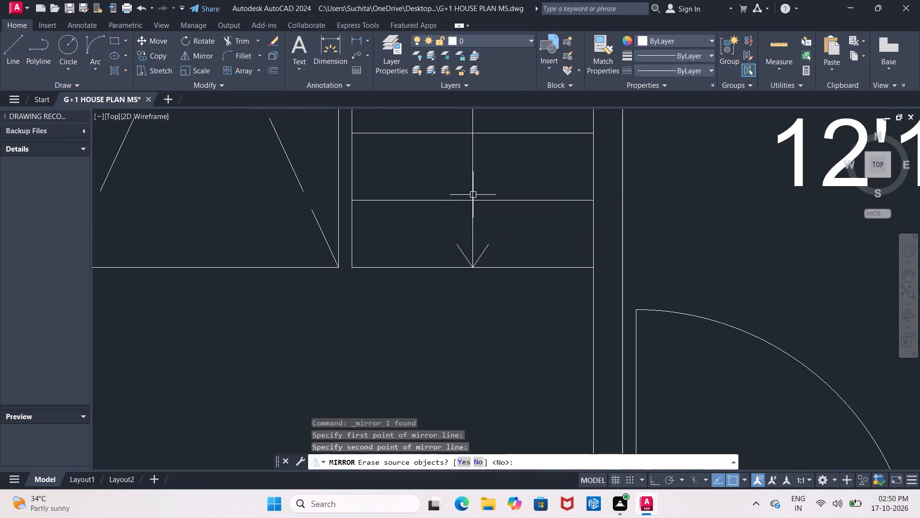
Extend both horizontal wall lines atop the narrow stair room of the unfurnished plan westward to the neighbouring vertical wall.
scroll(473, 195, down, 2)
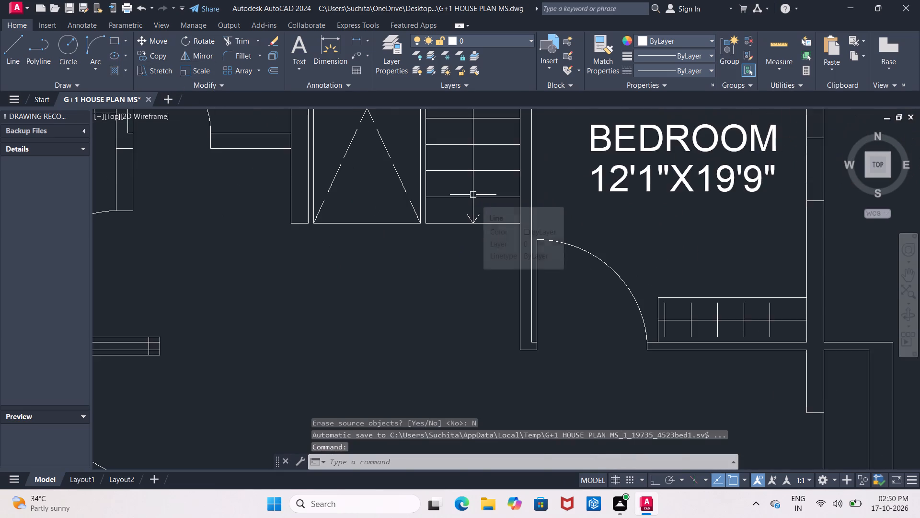
scroll(473, 195, down, 4)
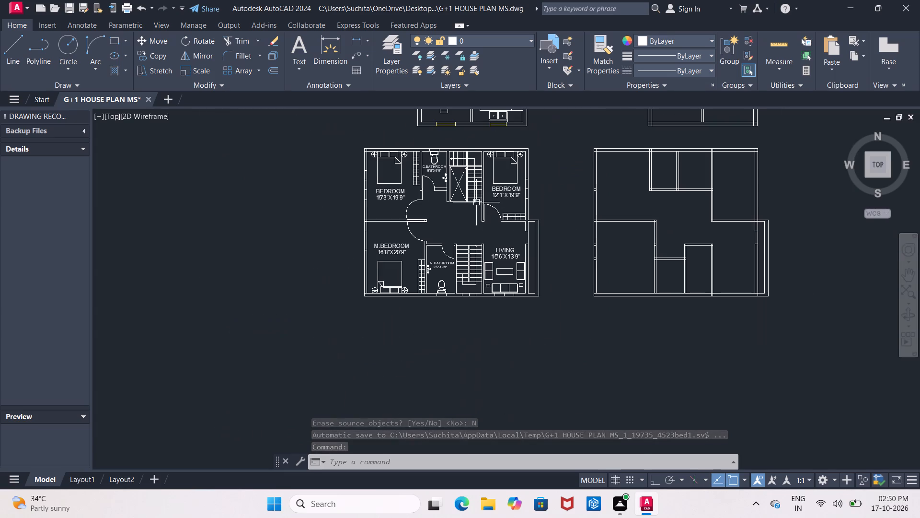
middle_drag(570, 194, 437, 208)
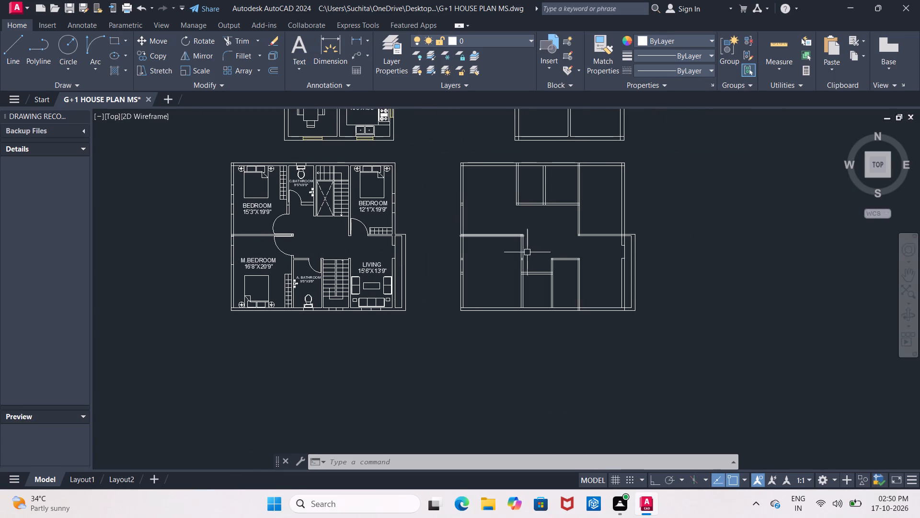
scroll(530, 264, up, 1)
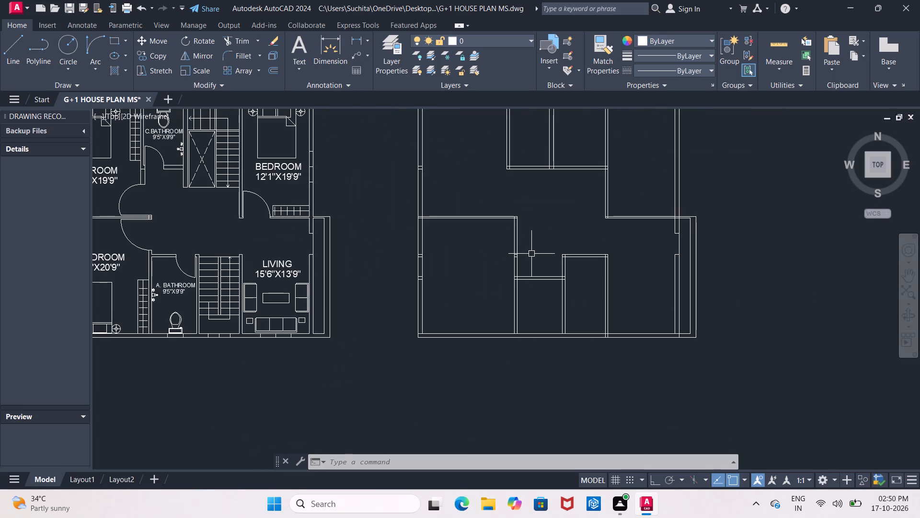
key(Escape)
text(EX)
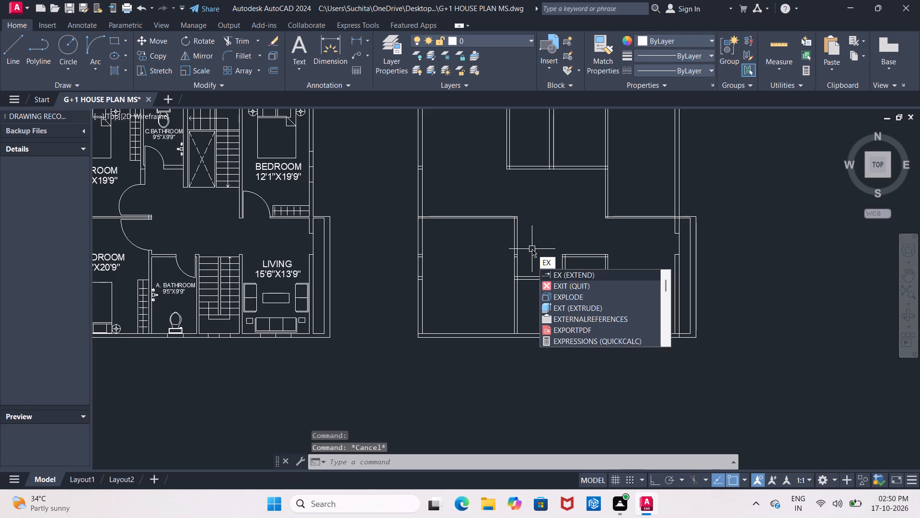
key(Return)
key(Return)
scroll(575, 254, up, 2)
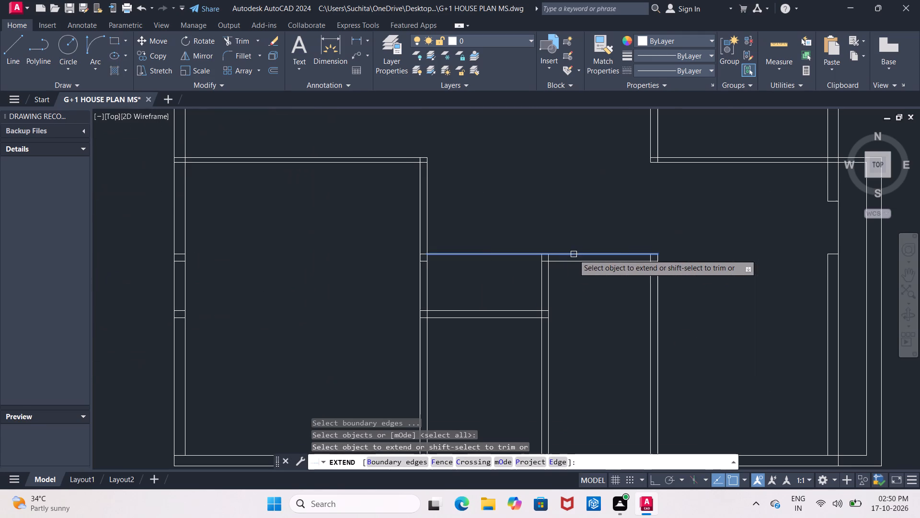
click(573, 254)
click(570, 259)
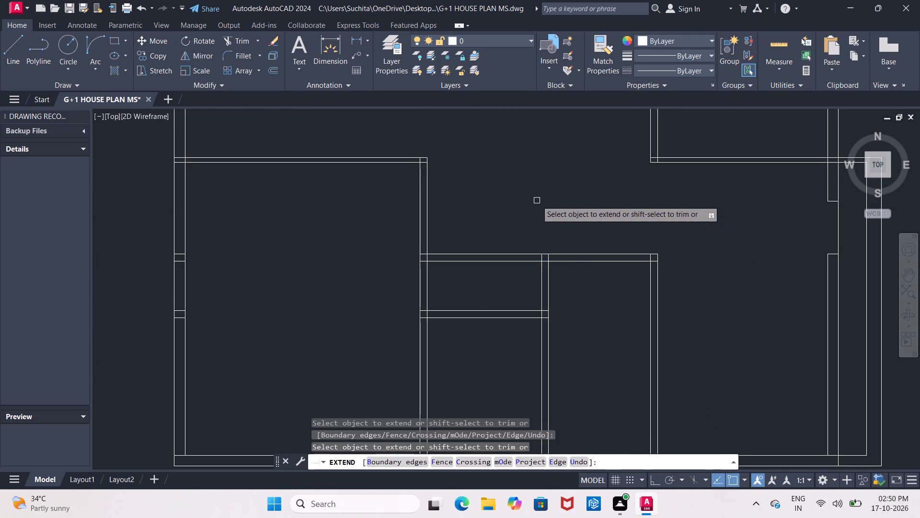
key(Escape)
Delete the two lower horizontal wall lines spanning the space just west of the stair room.
click(476, 311)
click(476, 320)
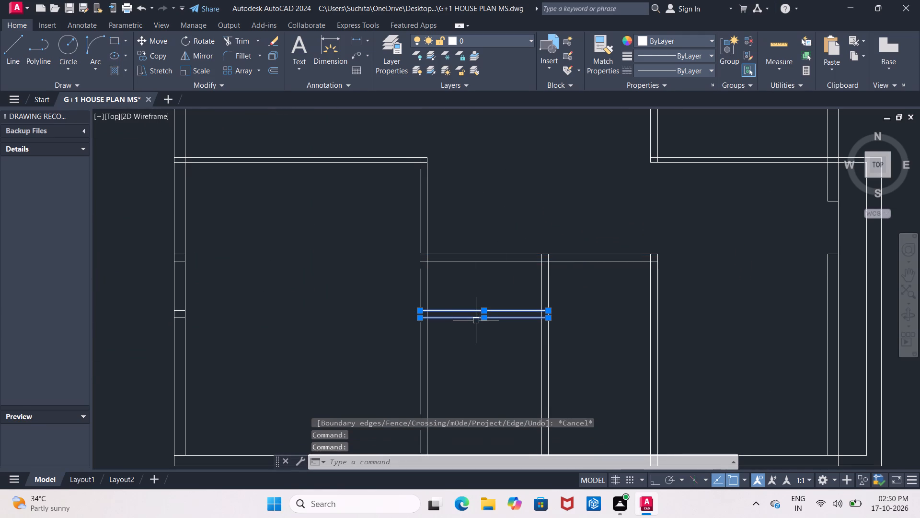
key(Delete)
Draw a 9" by 9" square in the empty space east of the unfurnished plan.
scroll(473, 296, down, 3)
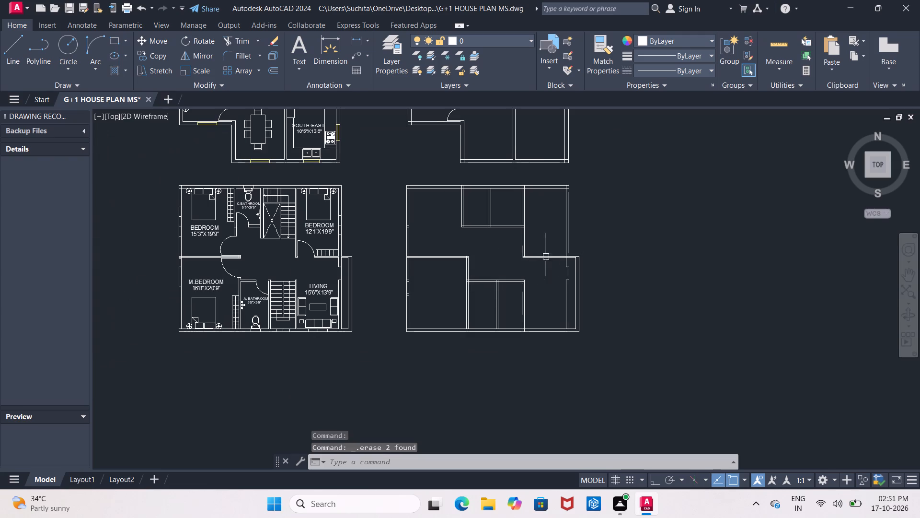
middle_drag(601, 239, 512, 255)
key(Escape)
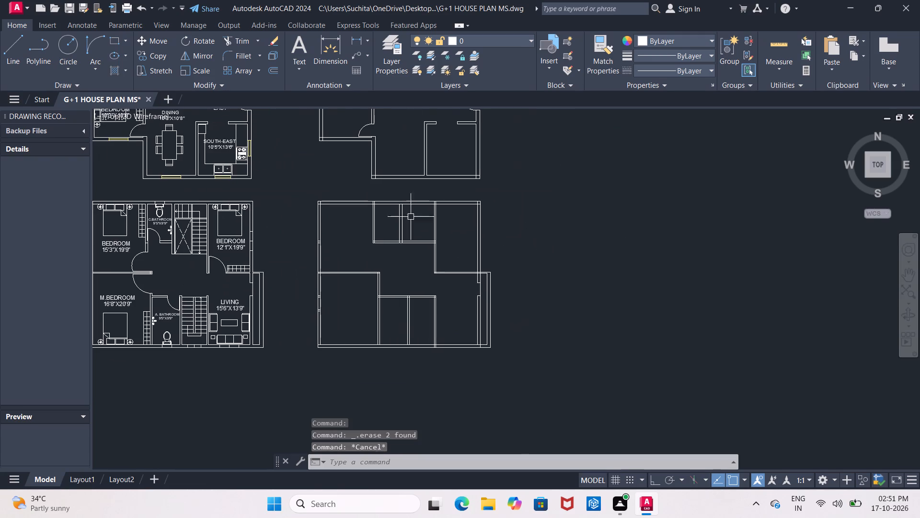
click(114, 40)
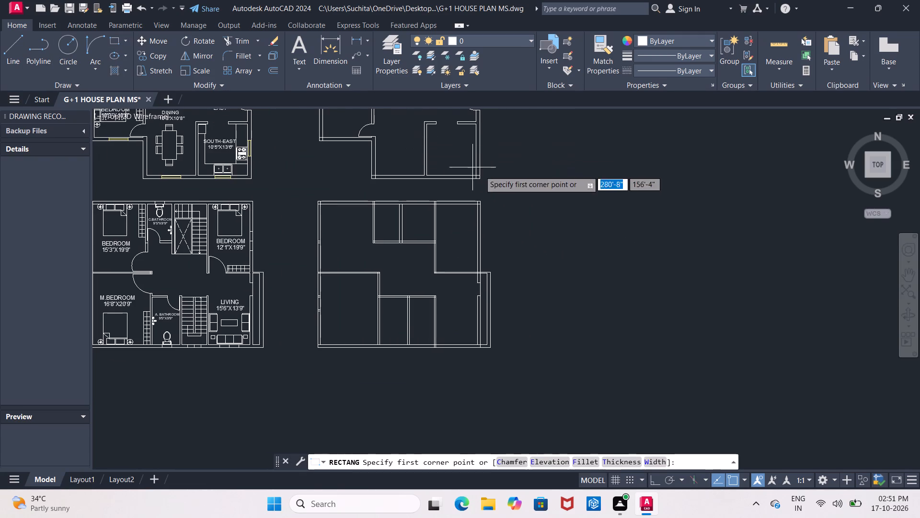
click(560, 192)
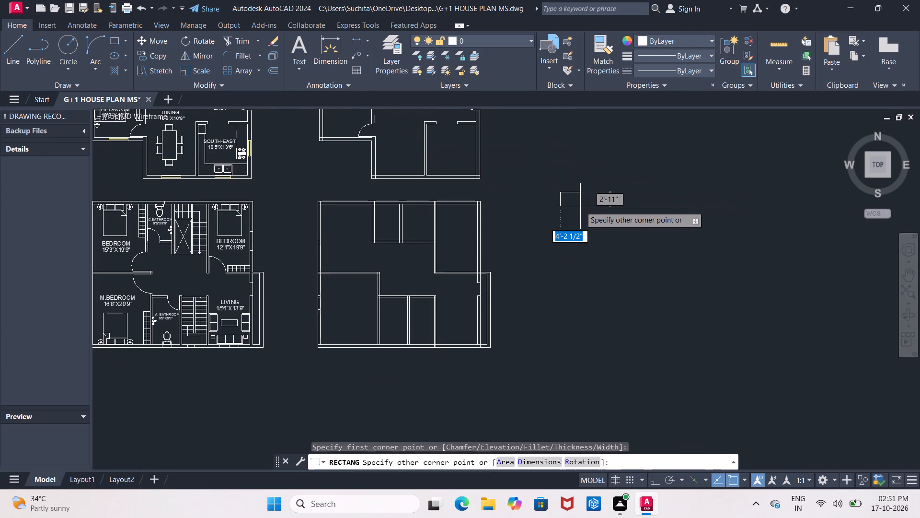
key(9)
key(shift+quotedbl)
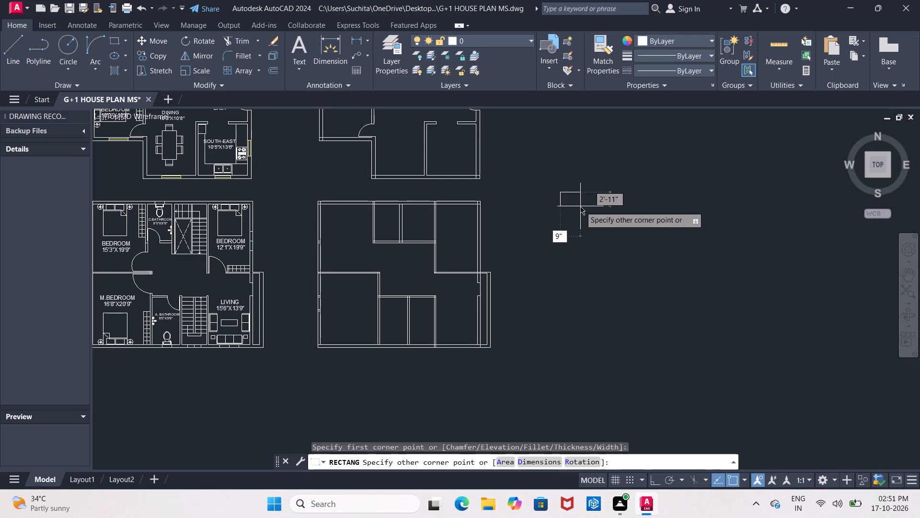
key(Tab)
text(9")
key(Return)
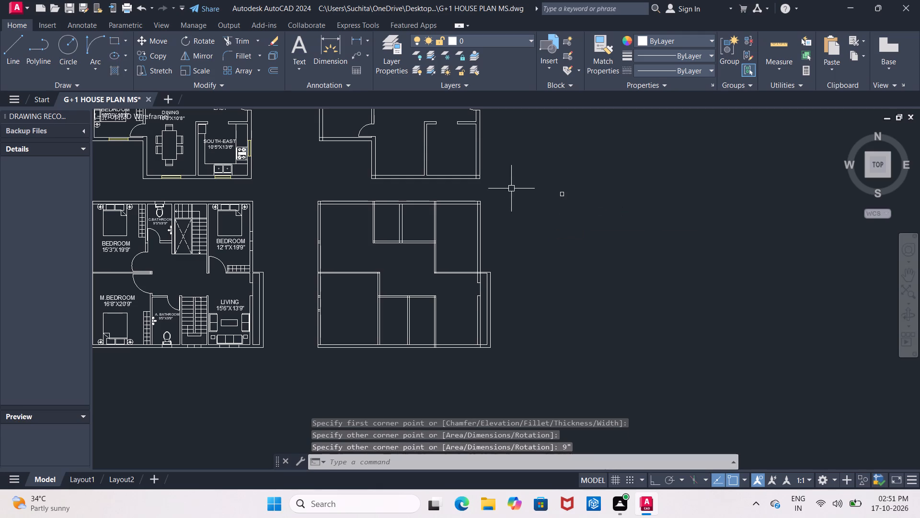
Fill the 9" square with a SOLID hatch.
click(121, 72)
click(113, 61)
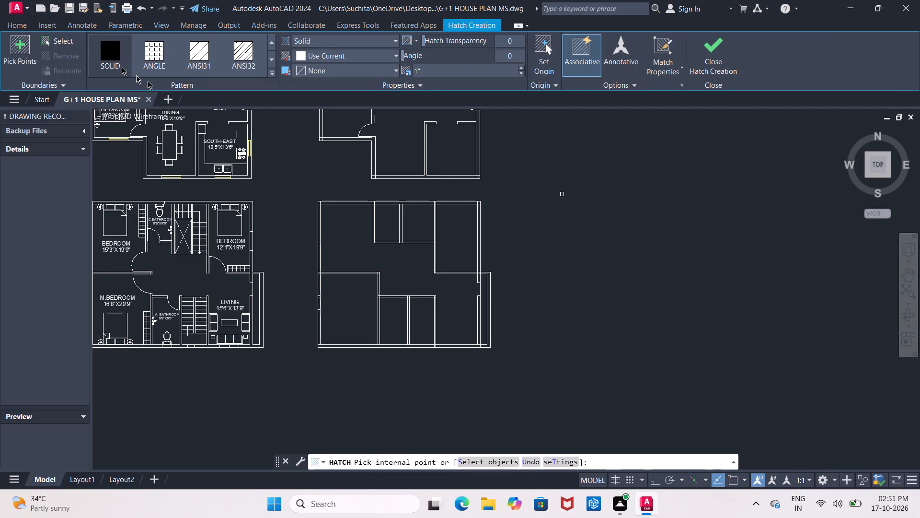
click(562, 193)
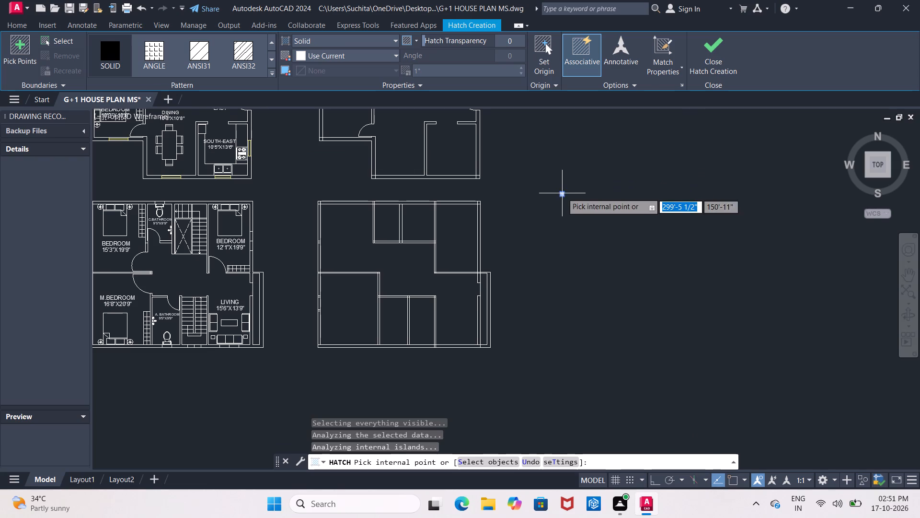
key(Escape)
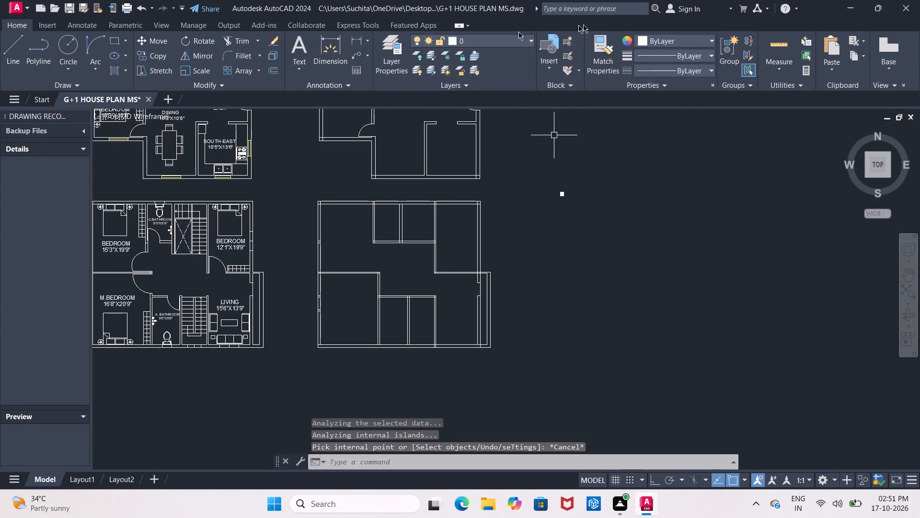
Set the current object colour to Red and draw a short sample line beside the filled square.
click(702, 55)
click(702, 55)
click(703, 45)
click(641, 153)
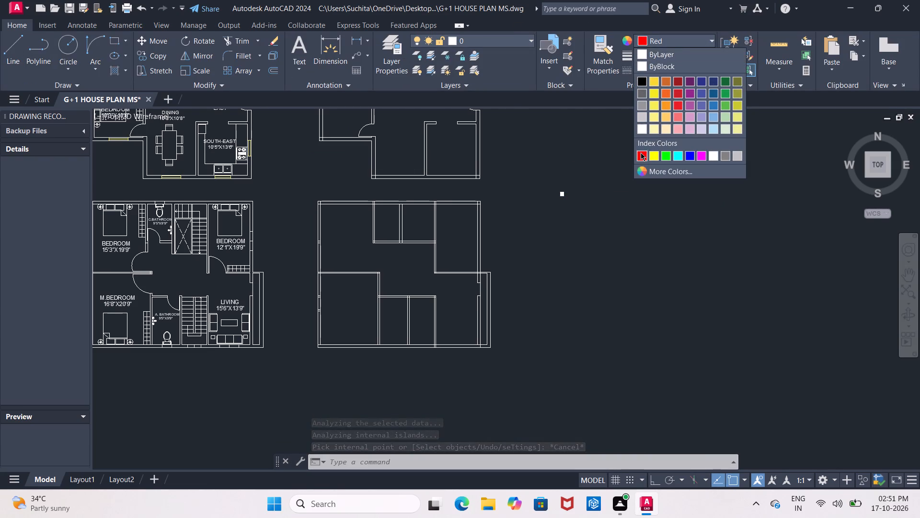
click(23, 40)
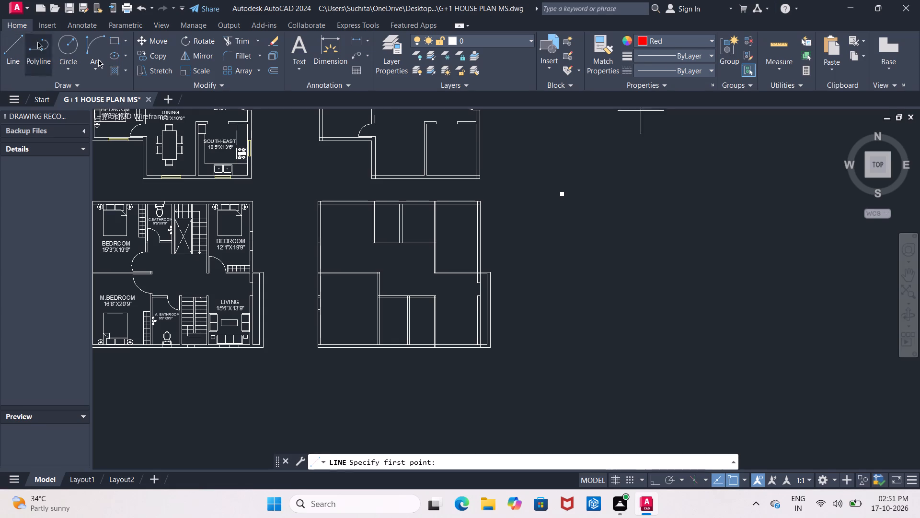
click(598, 181)
click(649, 186)
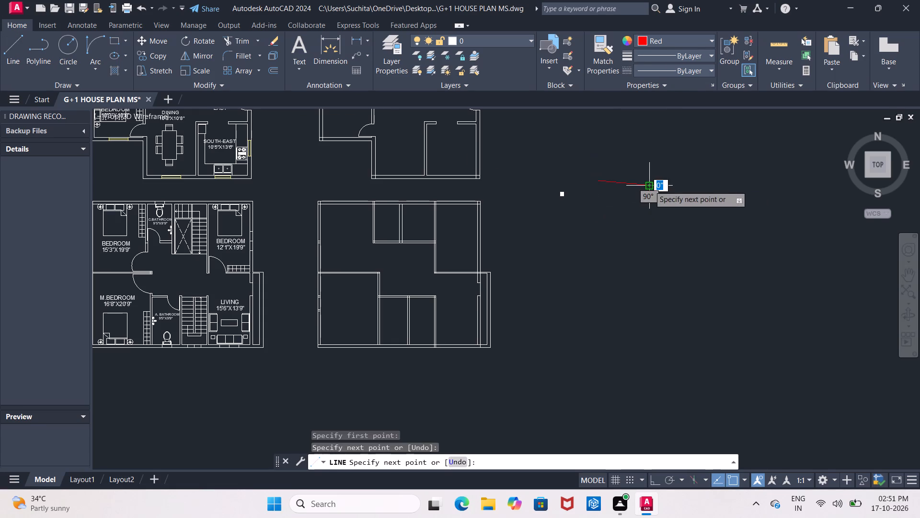
key(Escape)
Match the properties of the red sample line onto the filled square and its outline.
click(607, 49)
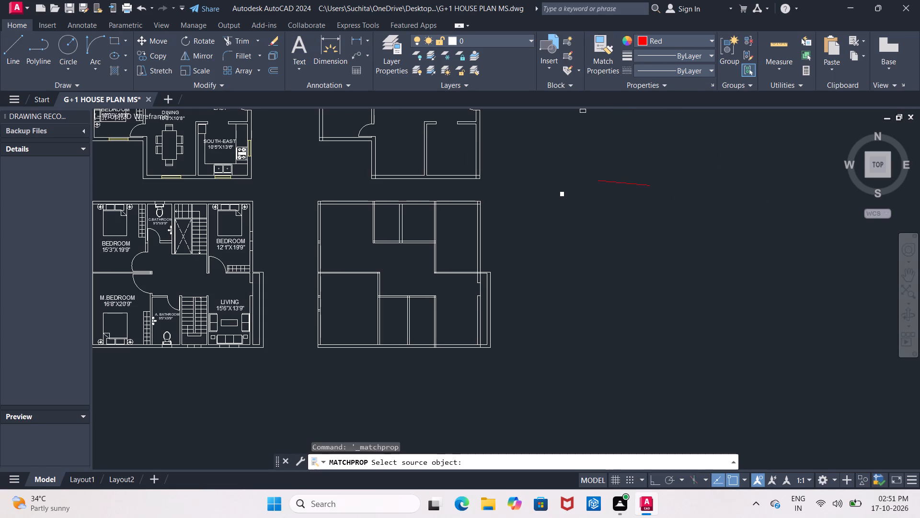
click(640, 186)
click(553, 187)
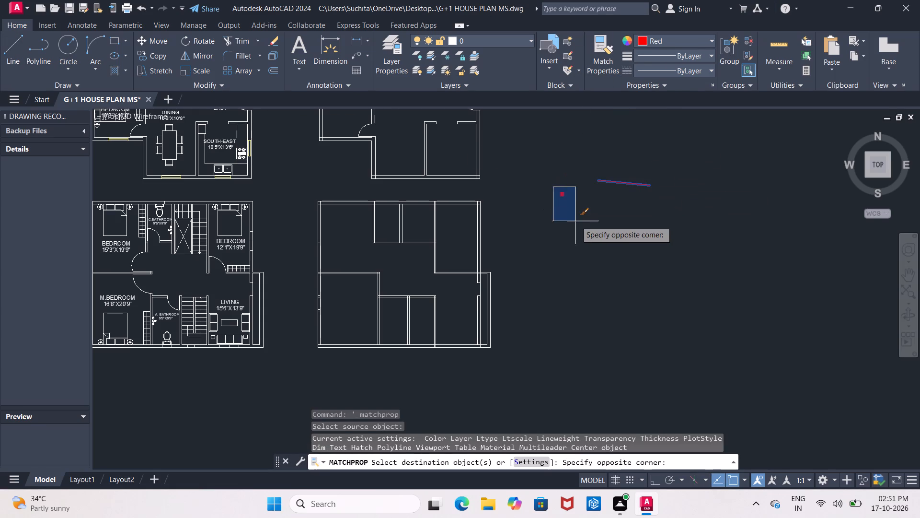
click(576, 221)
key(Escape)
Delete the red sample line.
click(612, 182)
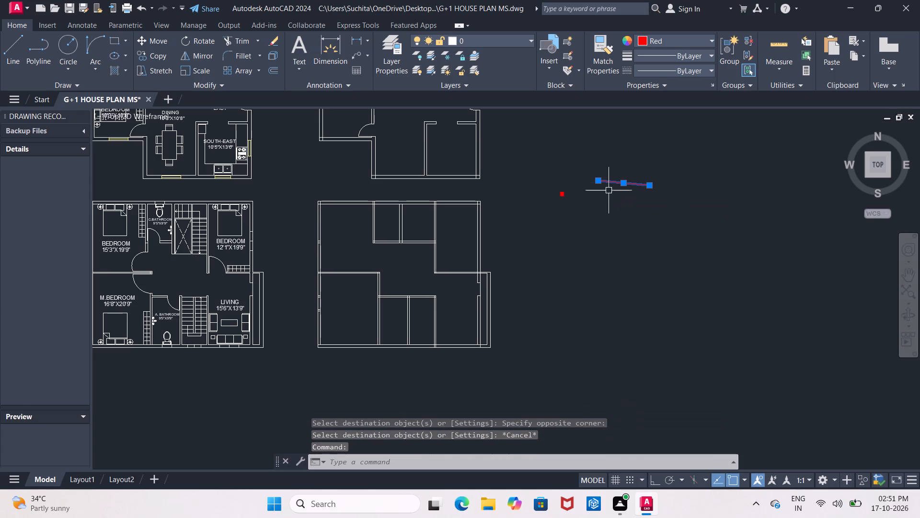
key(Delete)
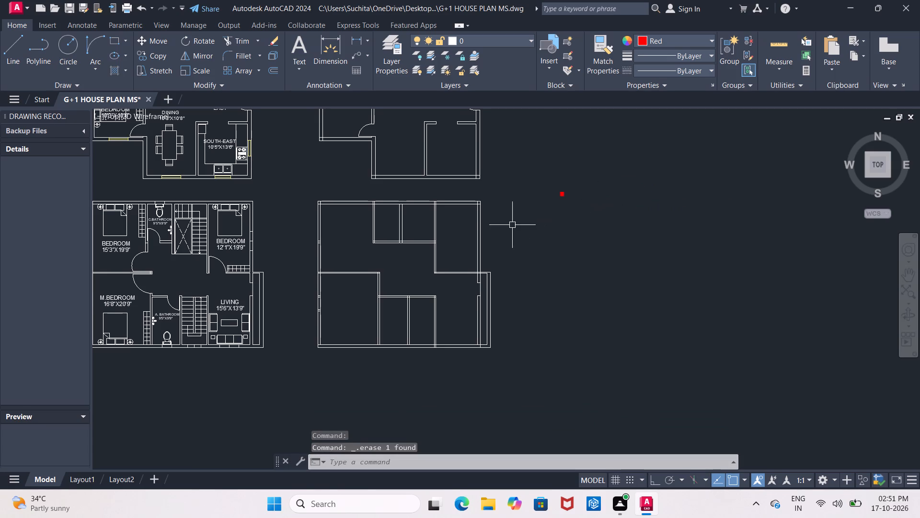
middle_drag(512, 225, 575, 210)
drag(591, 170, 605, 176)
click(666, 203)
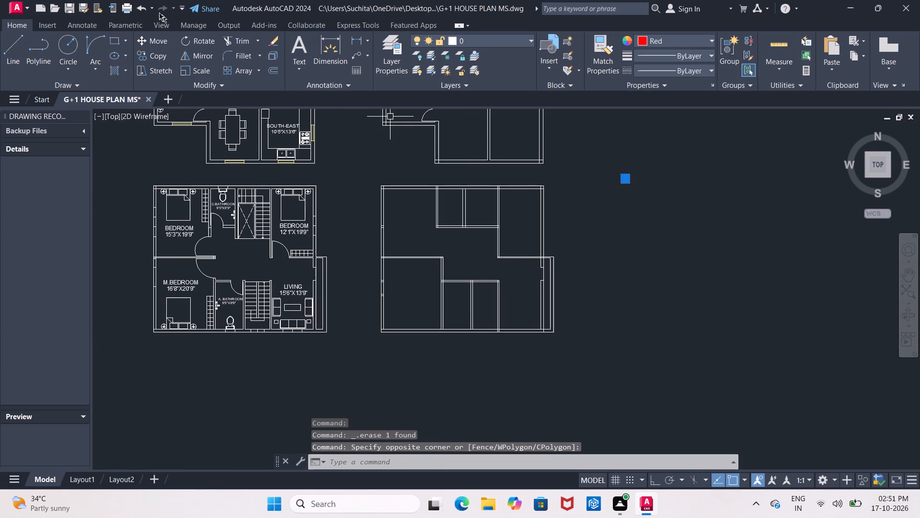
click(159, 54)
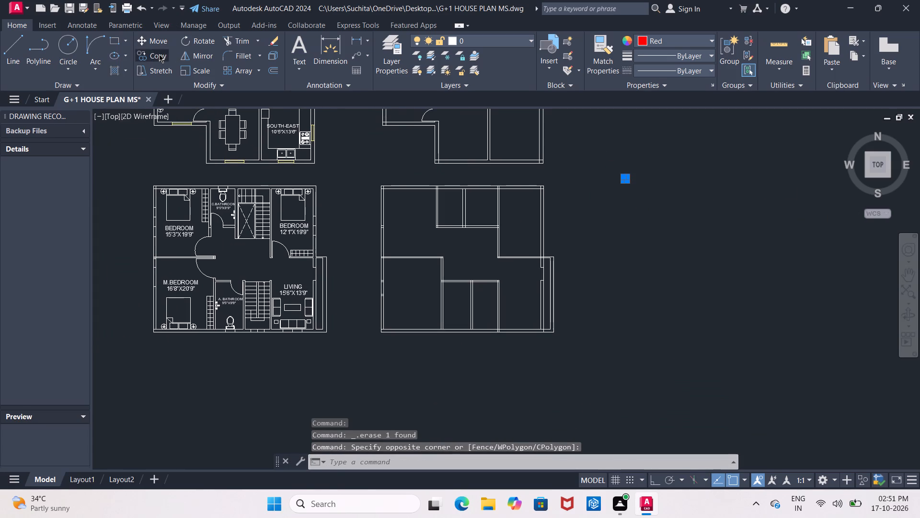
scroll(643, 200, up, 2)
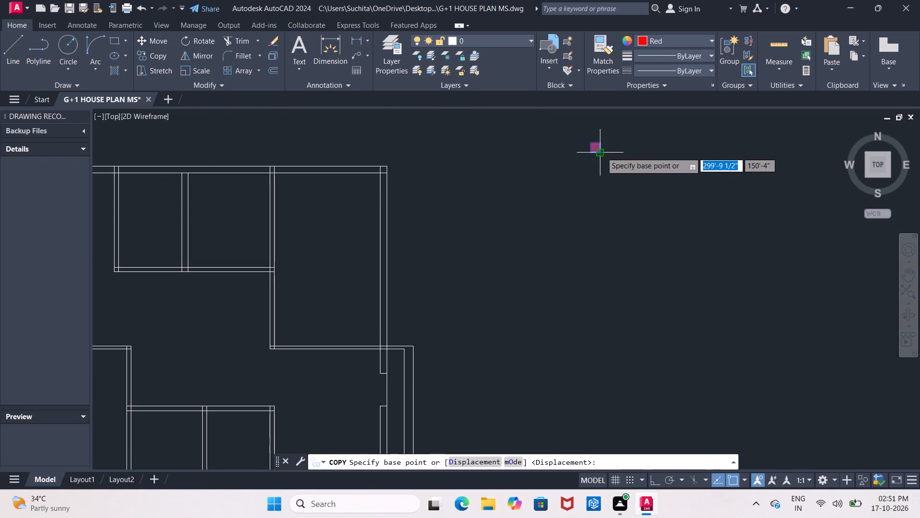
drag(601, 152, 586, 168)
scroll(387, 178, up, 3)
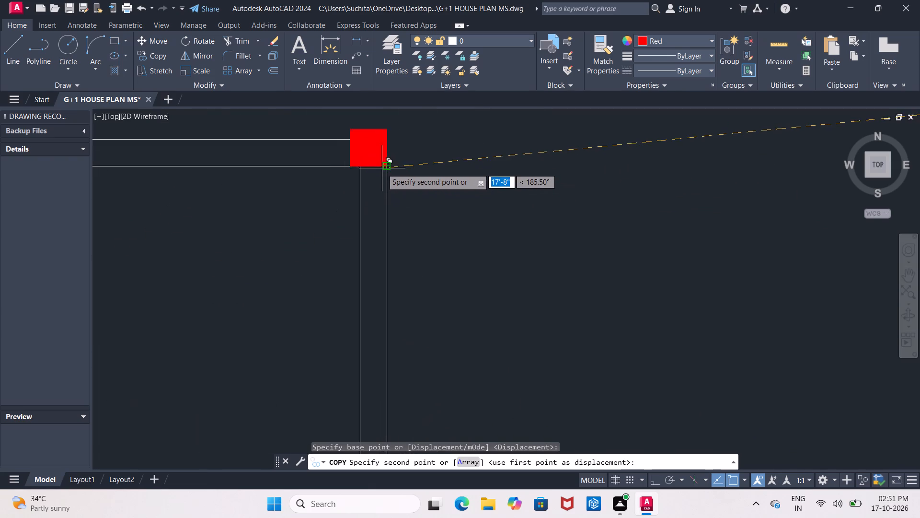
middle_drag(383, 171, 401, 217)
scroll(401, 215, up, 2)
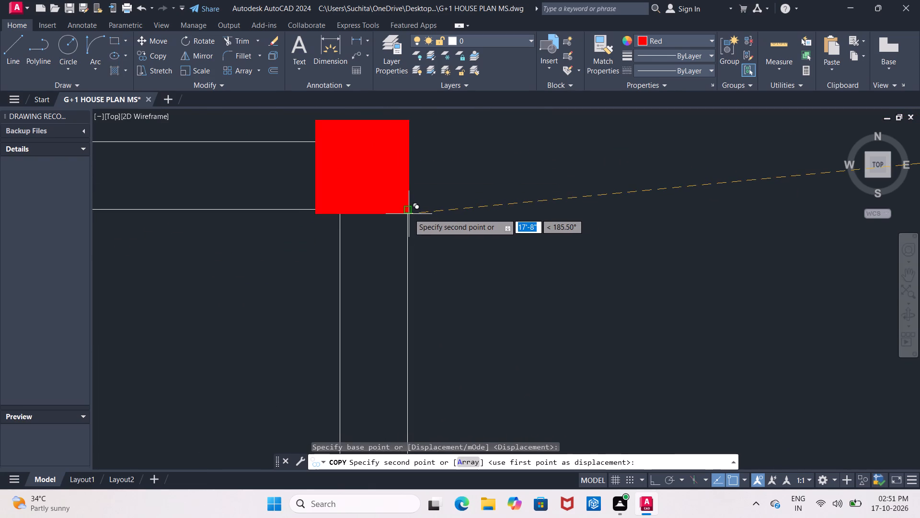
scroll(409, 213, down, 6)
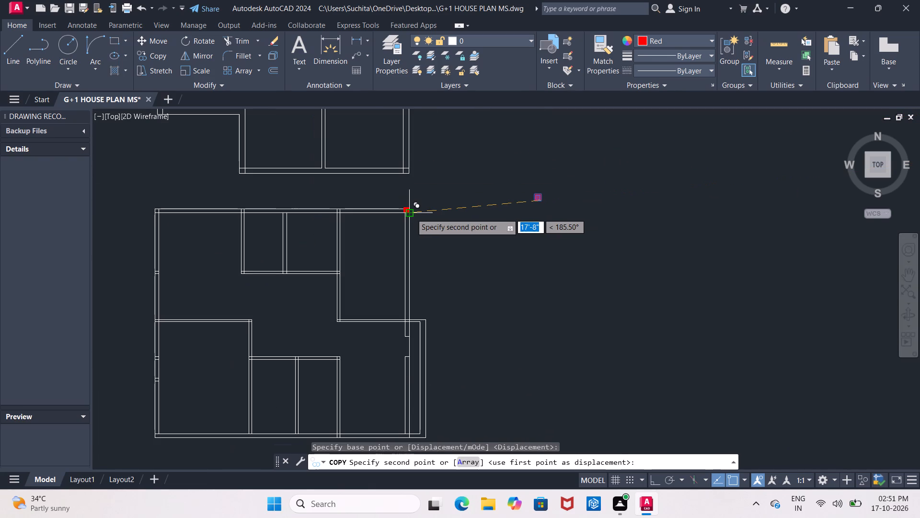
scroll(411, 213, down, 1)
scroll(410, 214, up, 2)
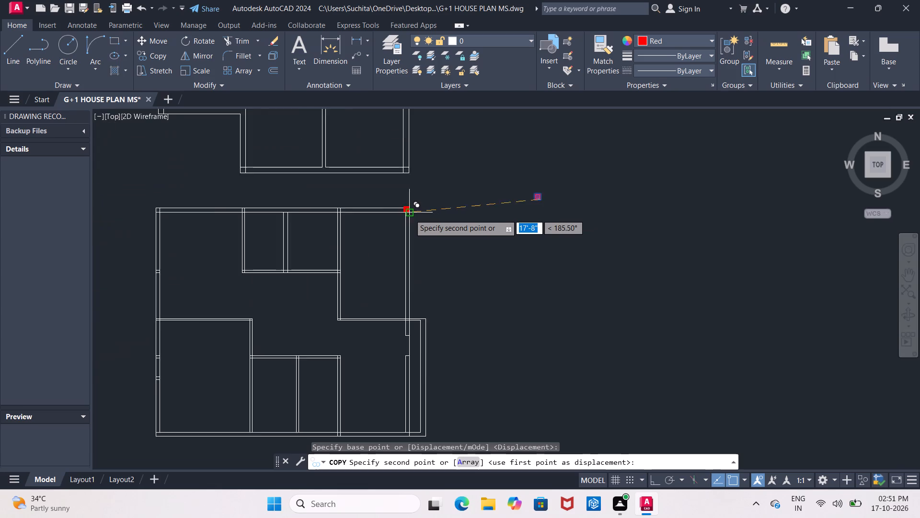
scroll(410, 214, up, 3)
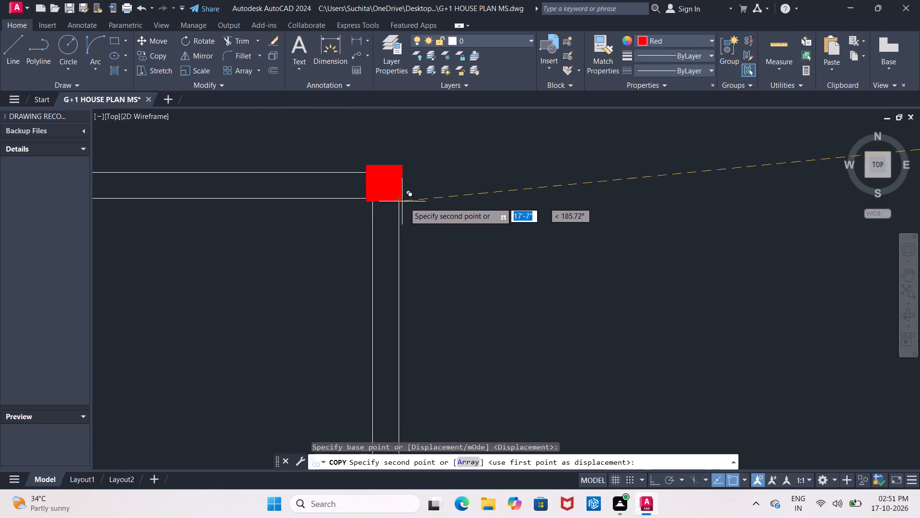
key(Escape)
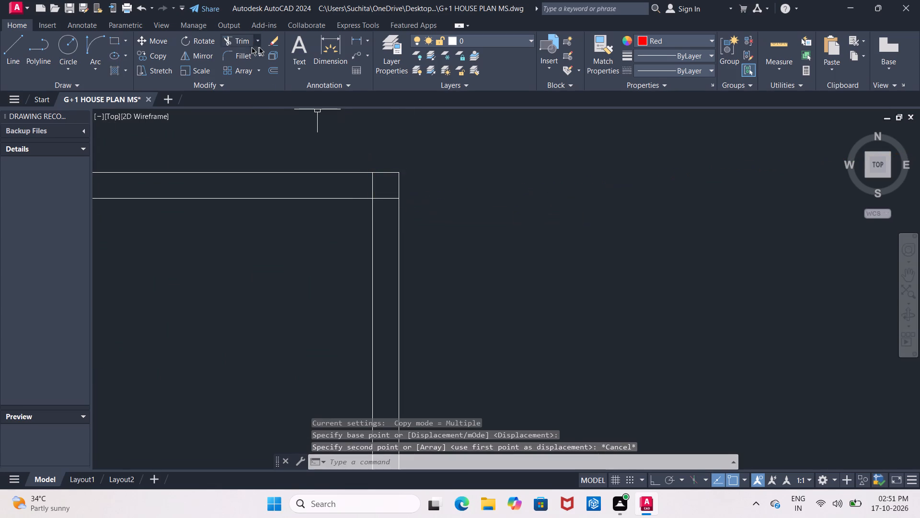
Measure the outer wall's thickness vertically and horizontally at the plan's upper-right corner.
click(353, 42)
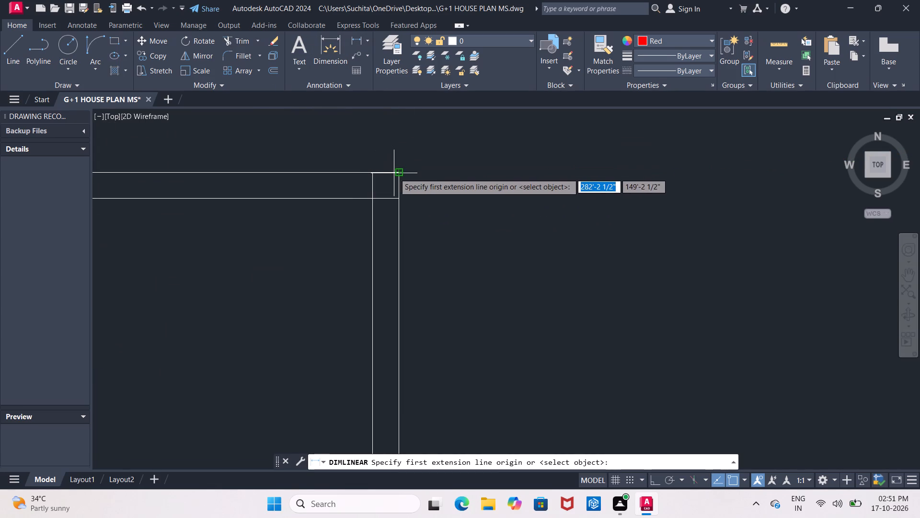
click(397, 174)
click(398, 197)
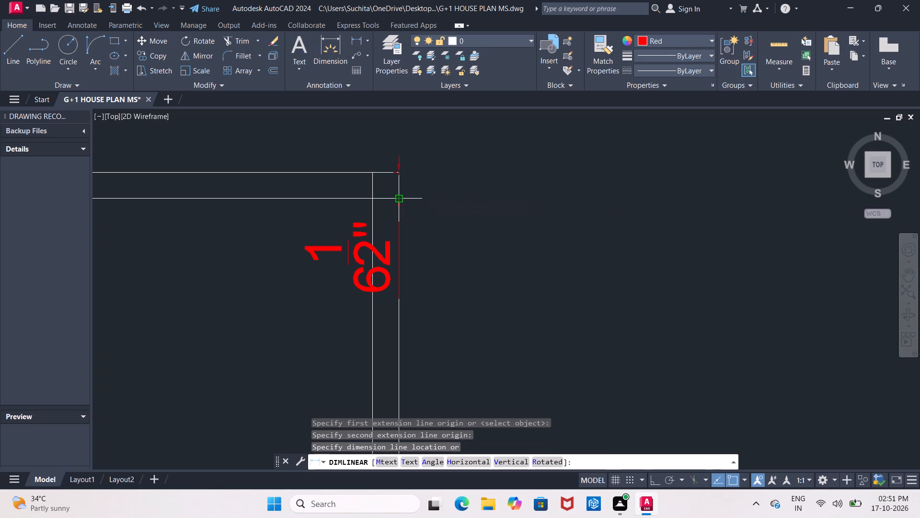
key(Escape)
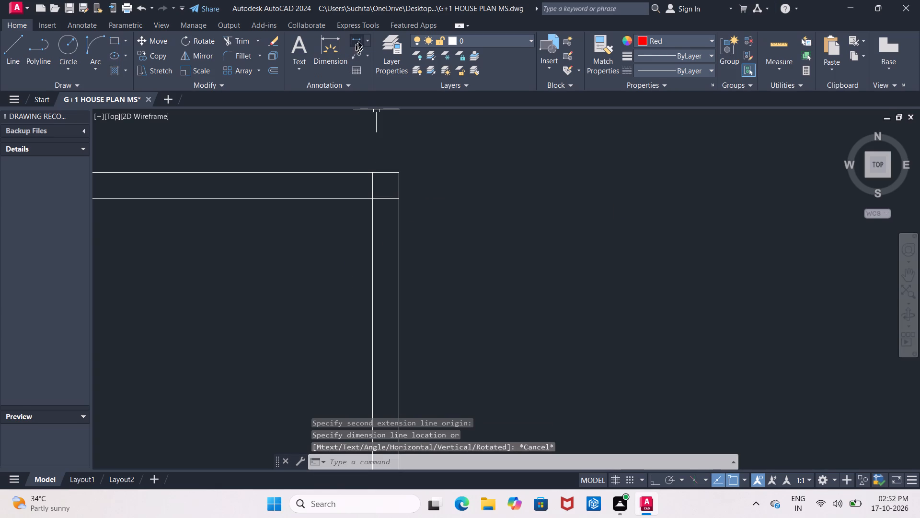
click(359, 40)
click(376, 197)
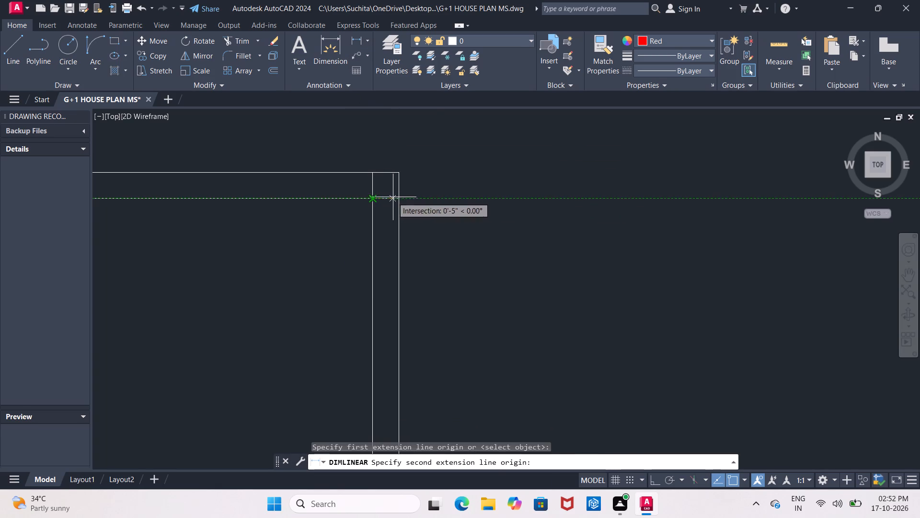
click(395, 198)
key(Escape)
Delete the red filled 9" square and its outline beside the plan.
scroll(393, 209, down, 2)
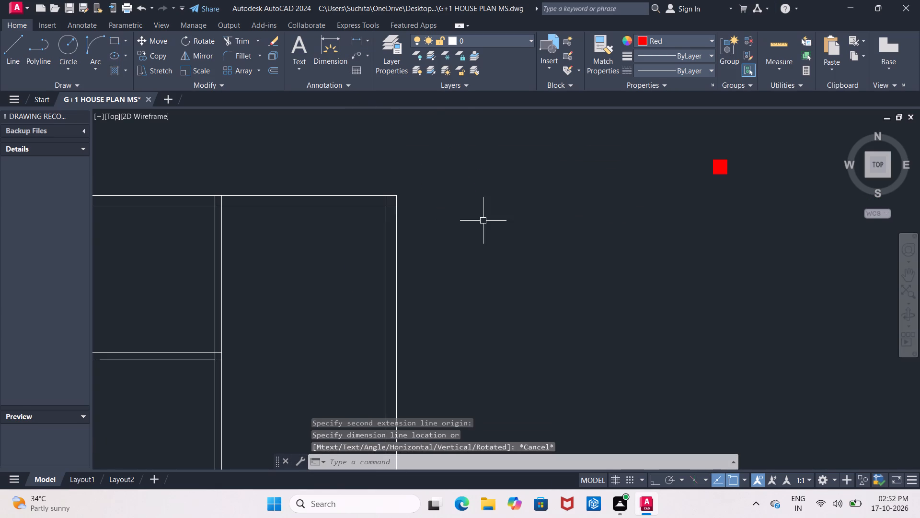
middle_drag(565, 213, 434, 212)
drag(540, 135, 588, 163)
click(638, 239)
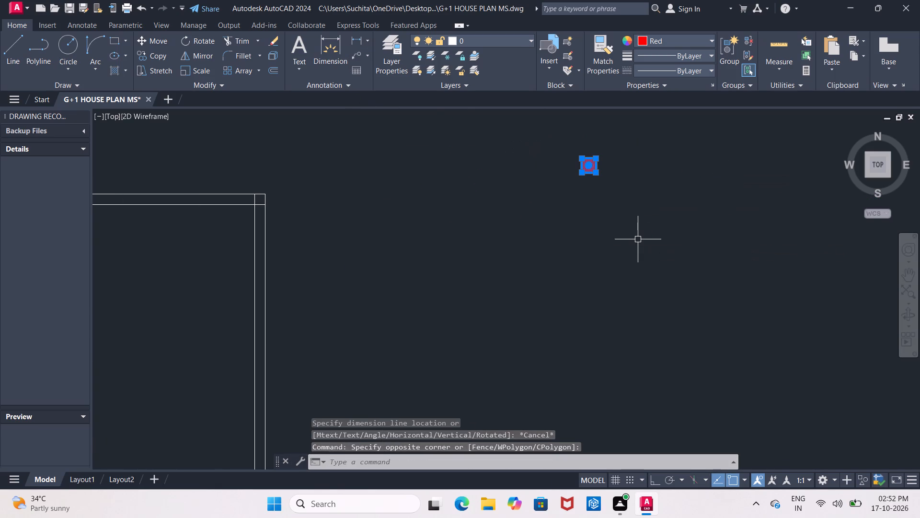
key(Delete)
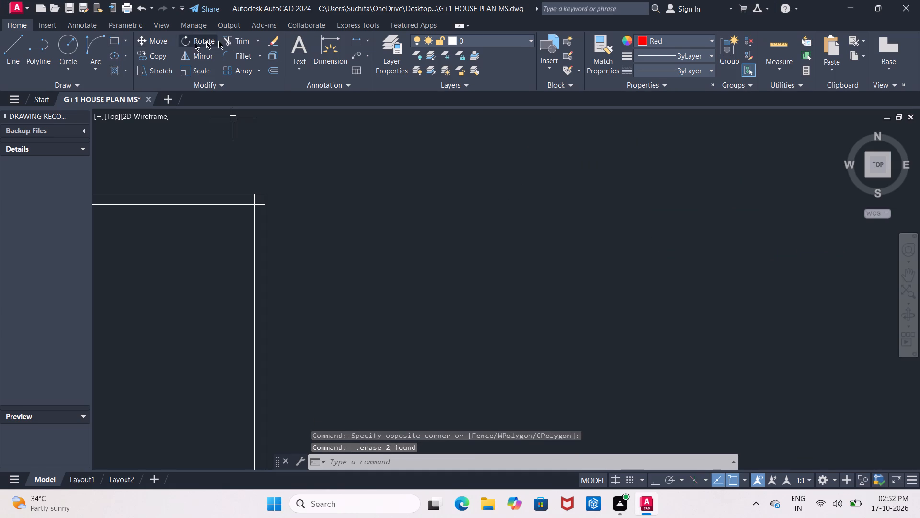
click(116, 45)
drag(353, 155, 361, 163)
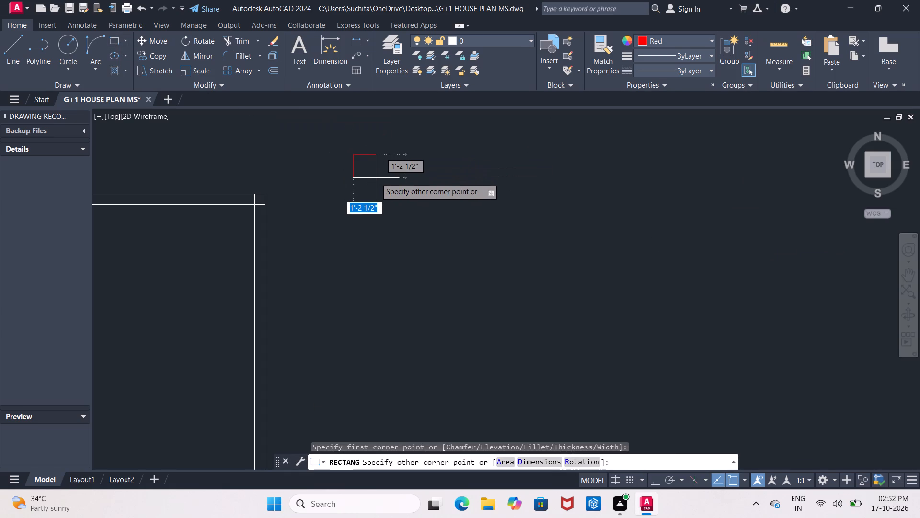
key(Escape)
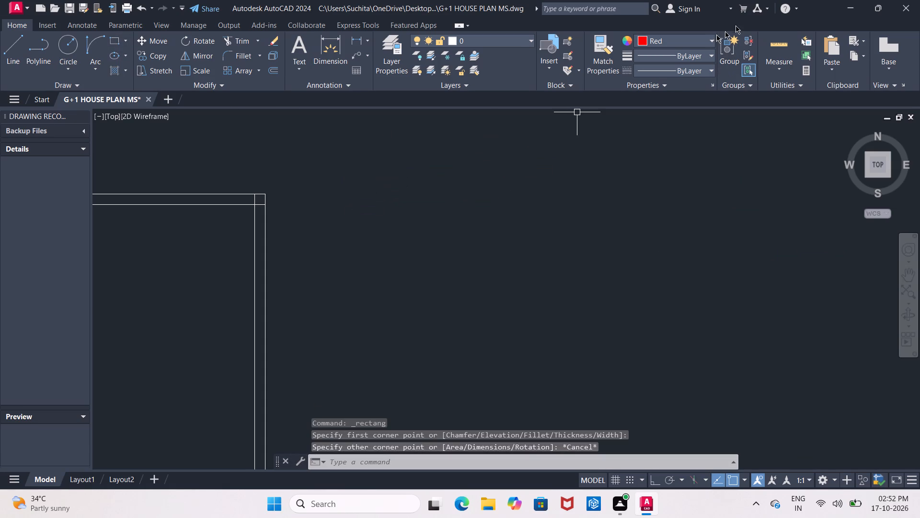
Draw a 6.5" by 6.5" square in the empty area beside the plan's upper-right corner.
click(113, 43)
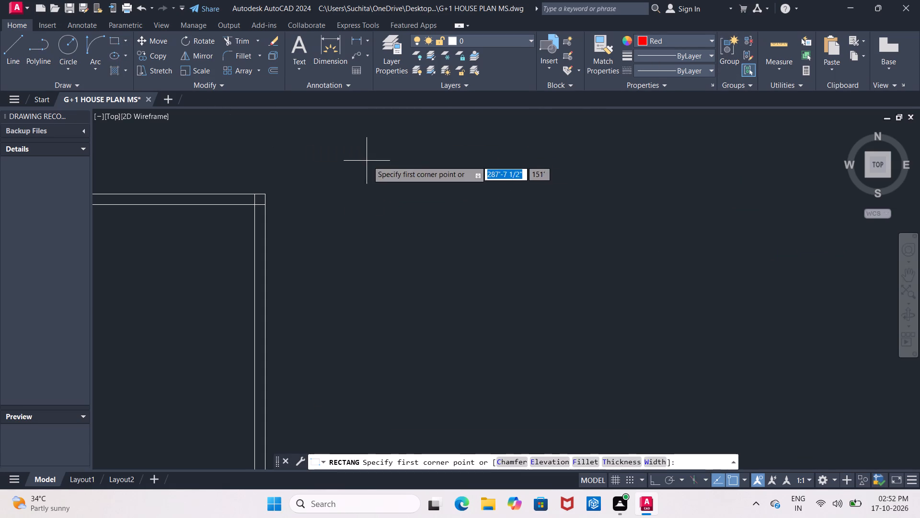
click(372, 164)
key(6)
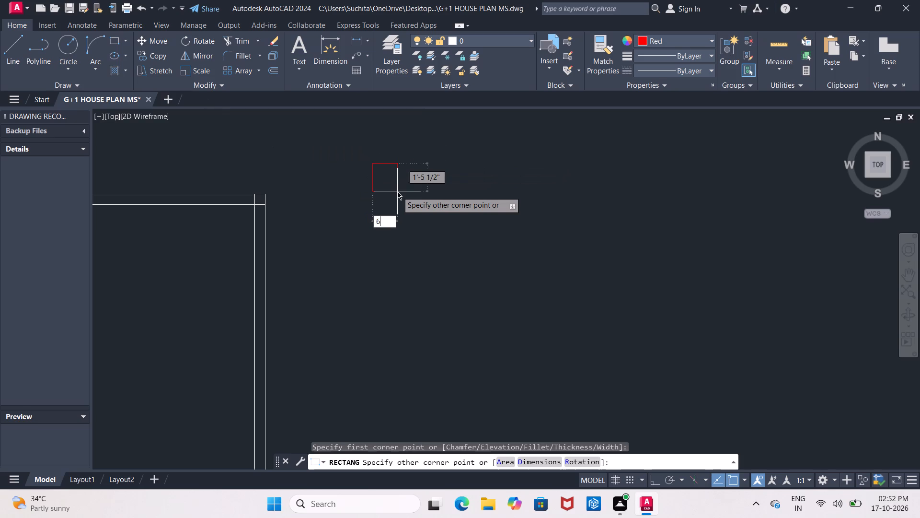
text(.5")
key(Tab)
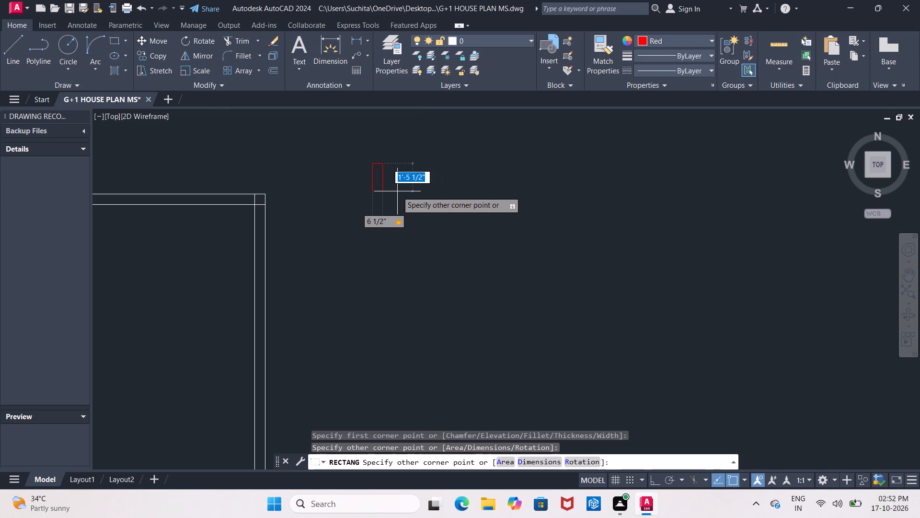
text(6.5")
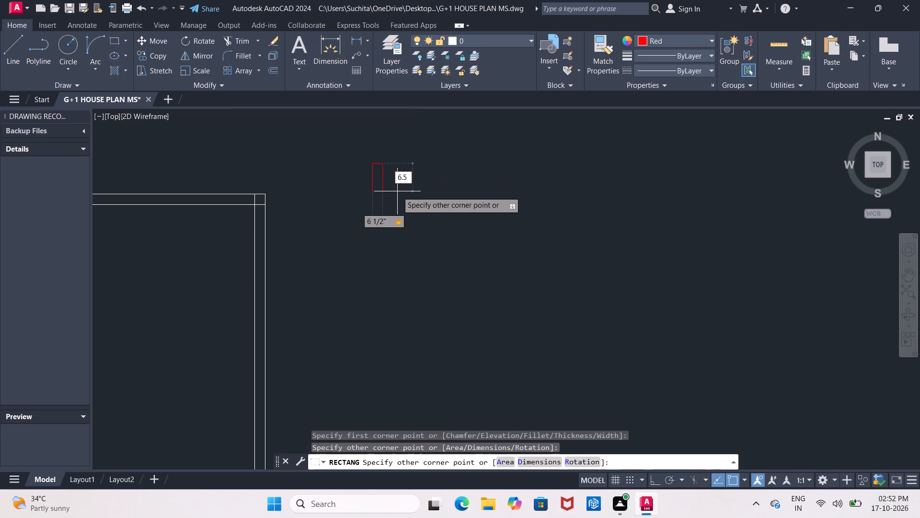
key(Return)
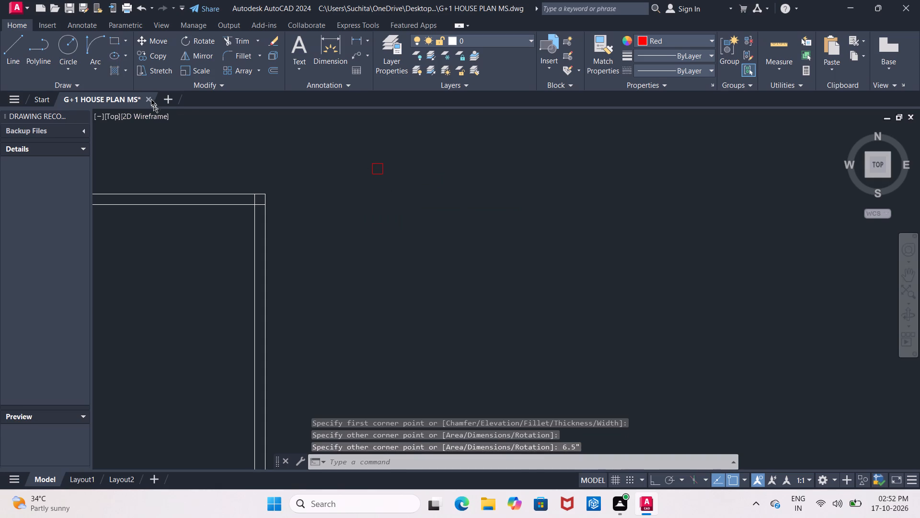
Fill the 6.5" square with a SOLID hatch.
click(120, 72)
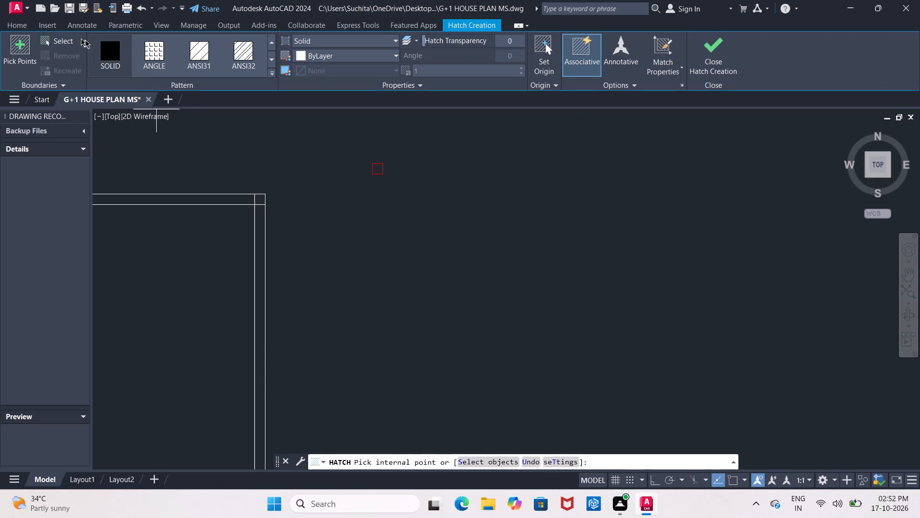
click(104, 48)
click(120, 56)
click(115, 56)
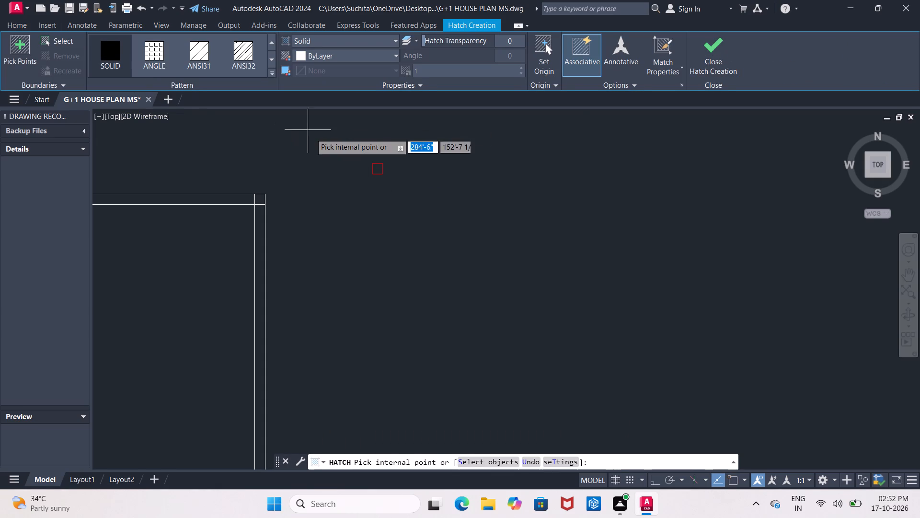
click(376, 172)
key(Escape)
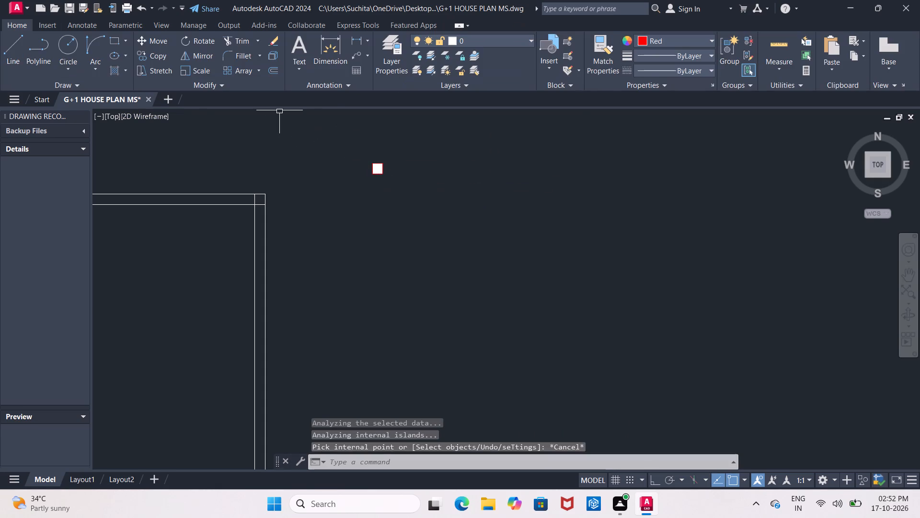
Match the properties of the square's red outline onto its solid fill.
click(605, 47)
scroll(378, 173, up, 5)
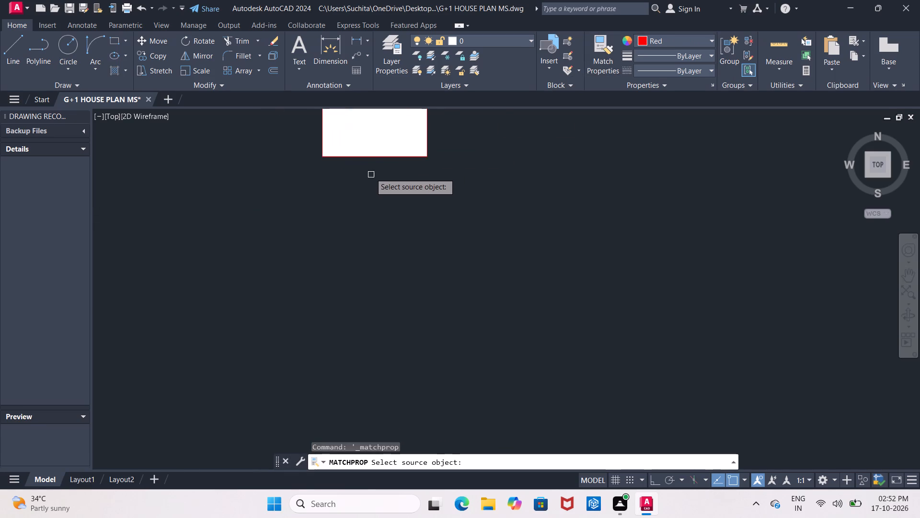
click(366, 158)
click(368, 133)
scroll(372, 137, down, 3)
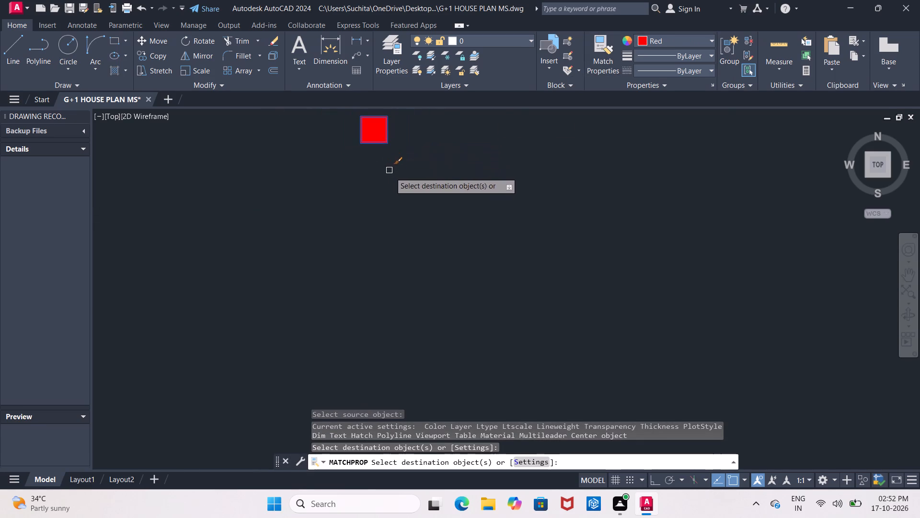
key(Escape)
middle_drag(397, 184, 446, 225)
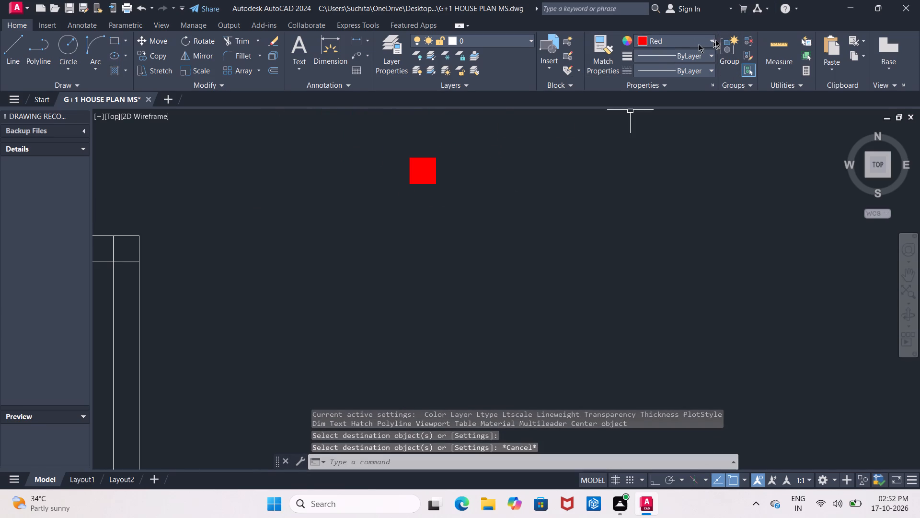
Set the current object colour back to ByLayer.
click(716, 39)
click(699, 39)
click(648, 59)
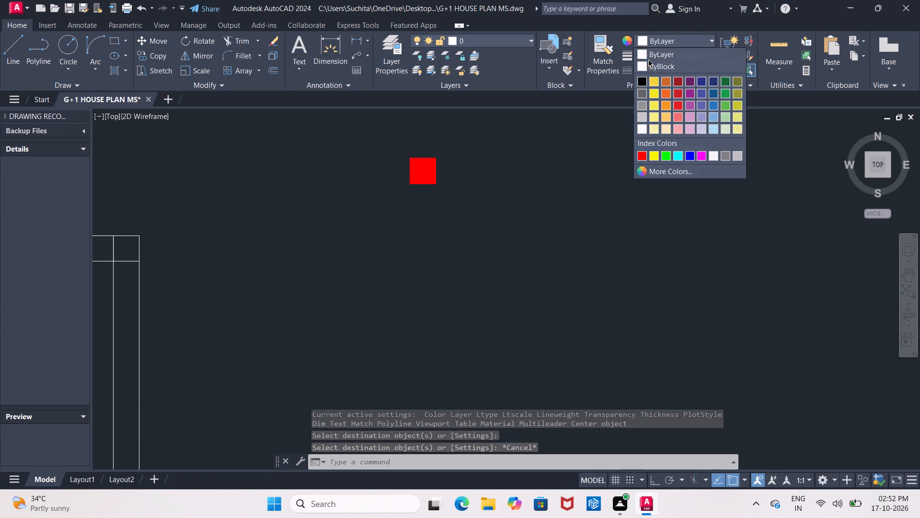
Copy the red filled square by its lower-right corner onto the plan's upper-right wall corner.
drag(394, 145, 408, 160)
click(461, 195)
middle_drag(465, 193, 535, 162)
scroll(465, 193, down, 1)
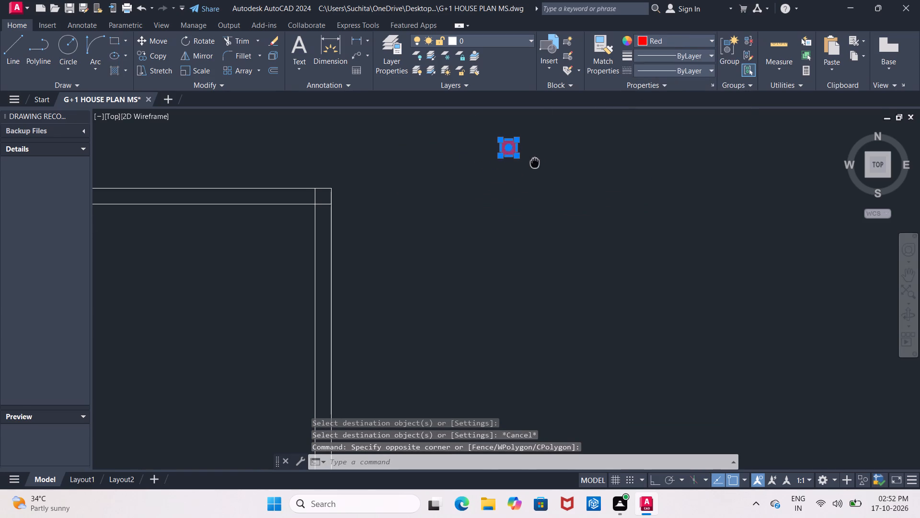
middle_drag(535, 162, 535, 160)
click(161, 54)
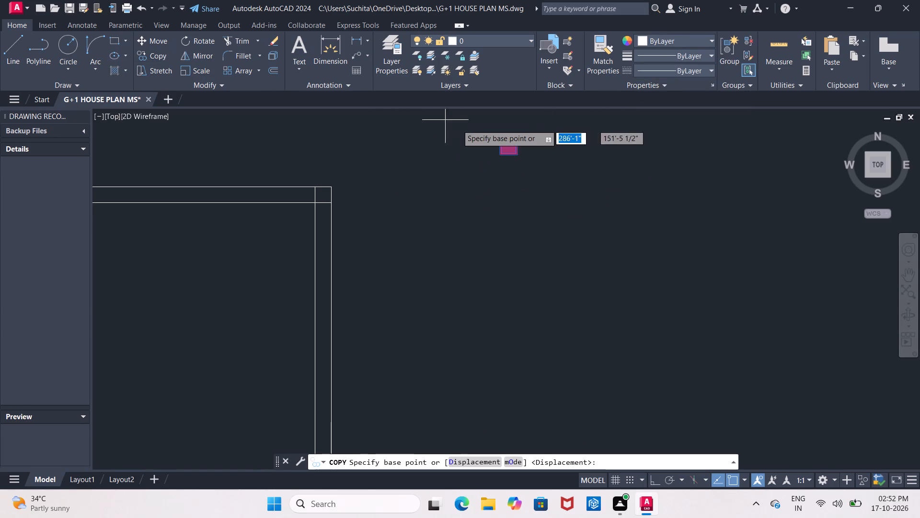
drag(517, 156, 511, 158)
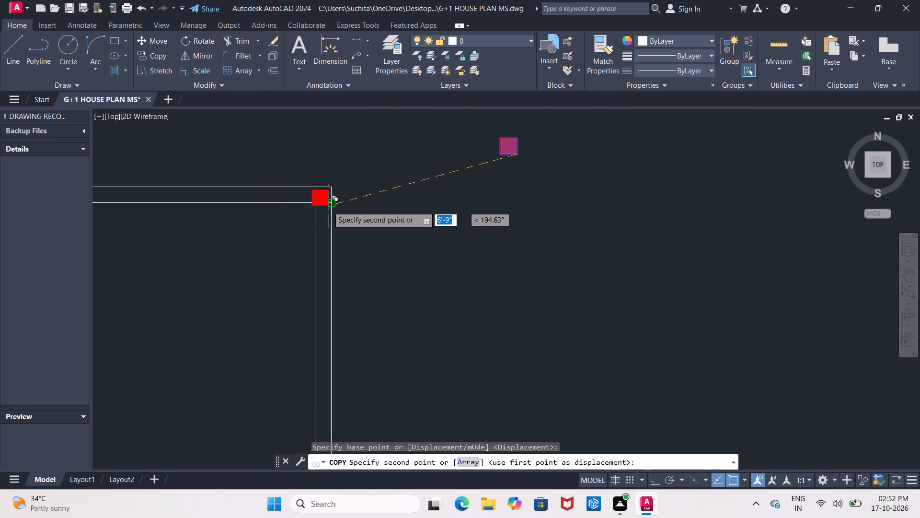
scroll(326, 206, up, 4)
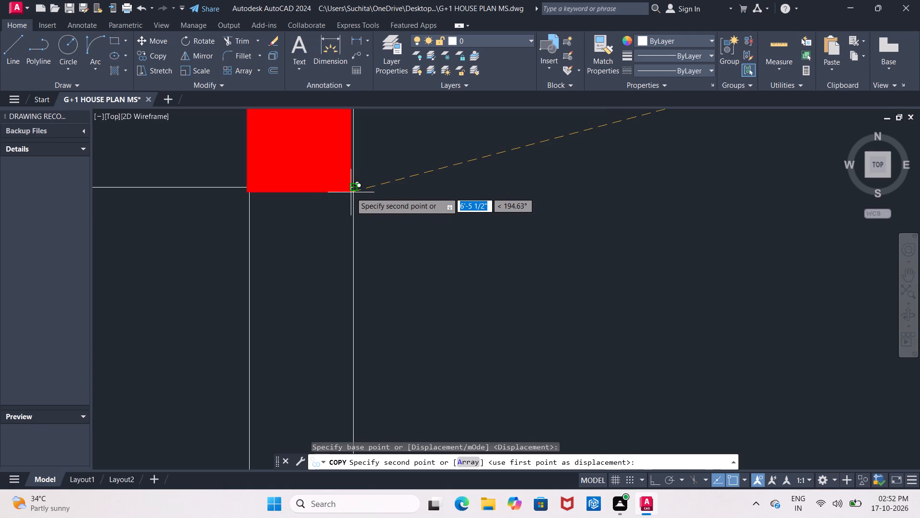
click(353, 190)
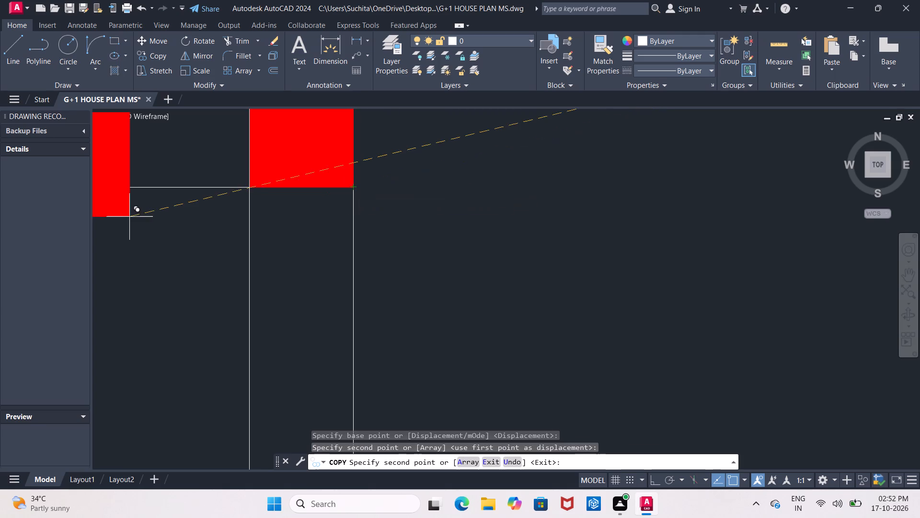
Place further copies of the marker along the top wall at two inner wall junctions and the upper-left corner.
middle_drag(225, 233, 463, 197)
scroll(461, 195, down, 5)
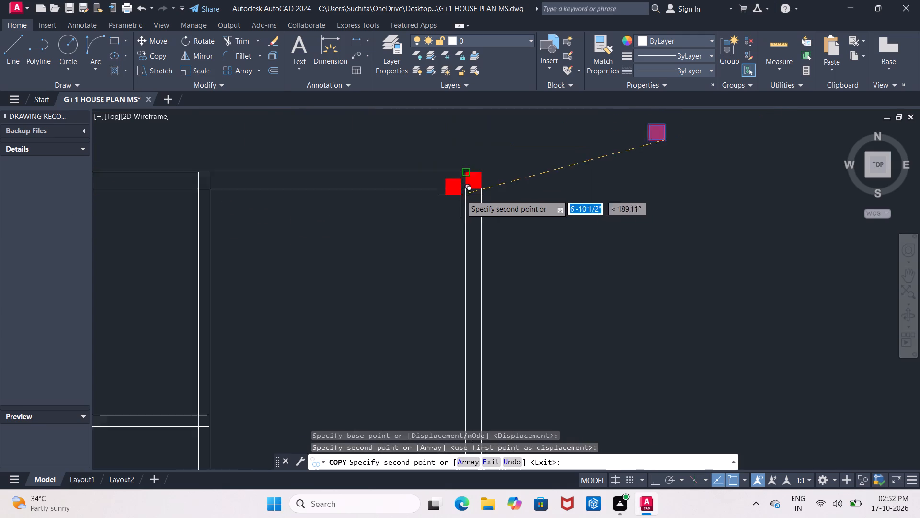
scroll(294, 193, up, 4)
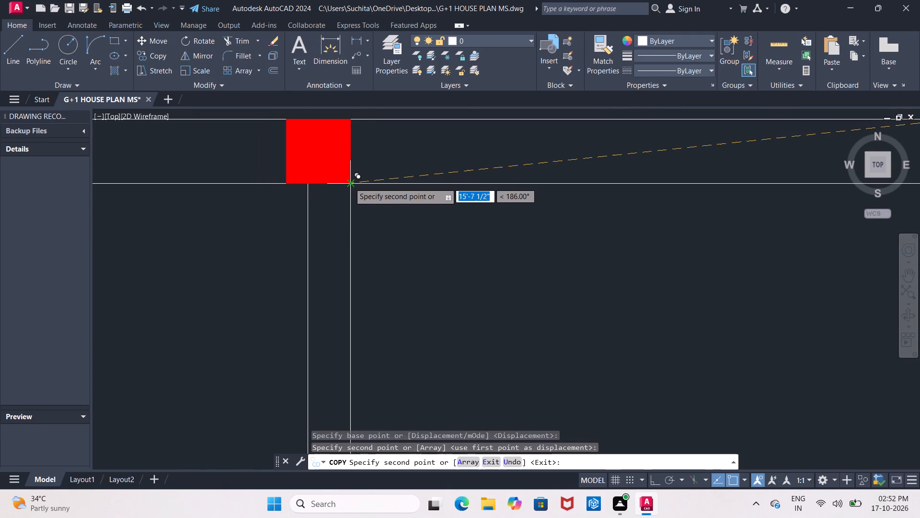
click(349, 183)
scroll(266, 180, up, 1)
middle_drag(266, 180, 446, 168)
scroll(446, 168, down, 5)
scroll(230, 169, up, 2)
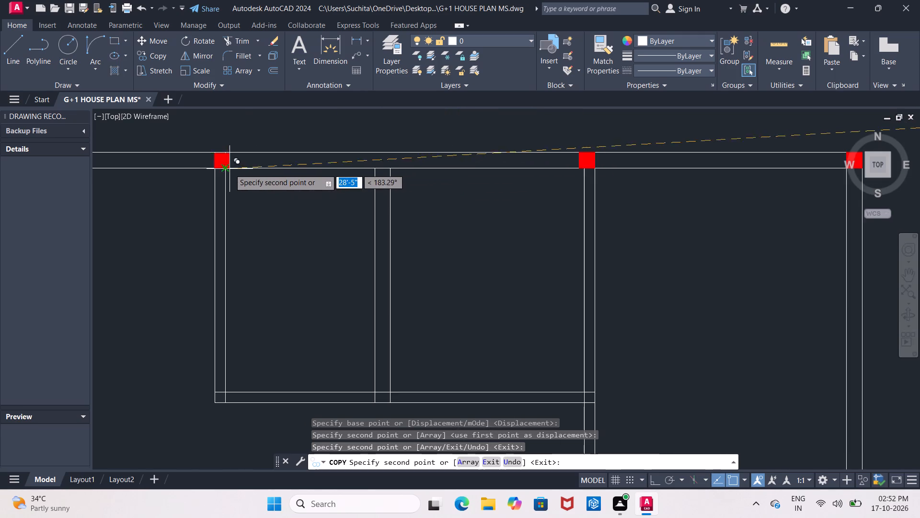
scroll(230, 169, up, 2)
click(209, 169)
scroll(246, 173, down, 5)
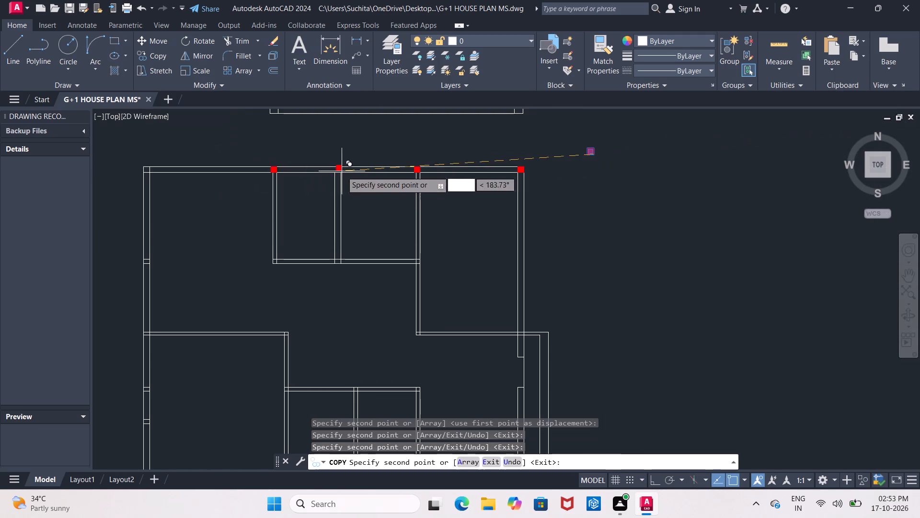
scroll(156, 169, up, 4)
middle_drag(164, 174, 316, 176)
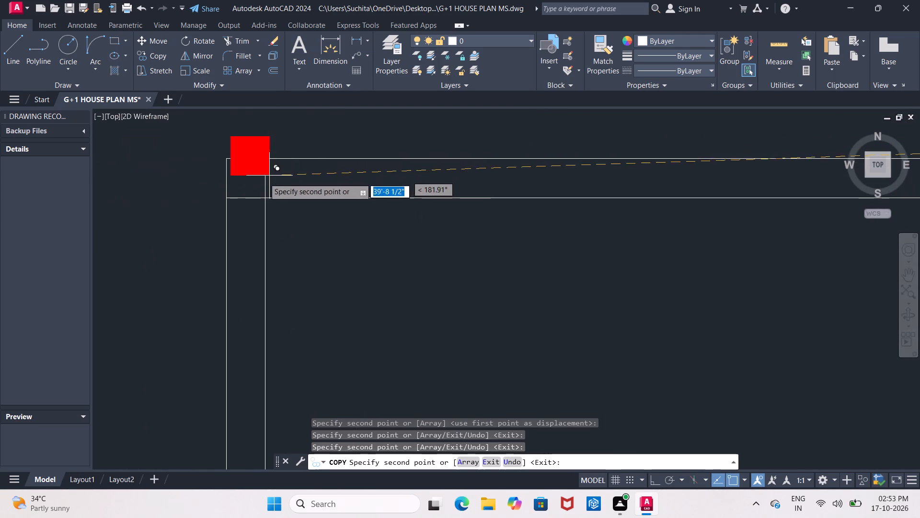
click(266, 200)
Place one loose marker copy inside the plan, just below the first cross wall meeting the left outer wall.
scroll(273, 197, down, 4)
middle_drag(289, 197, 294, 121)
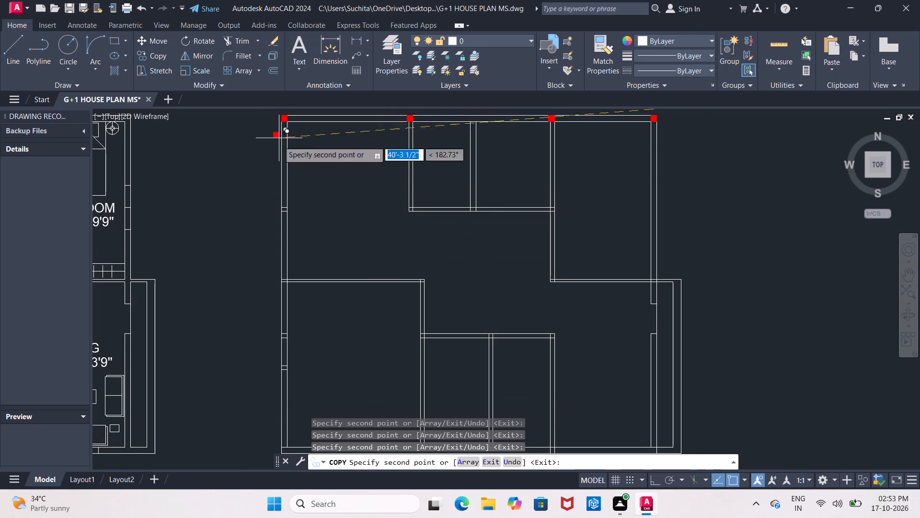
scroll(270, 300, up, 2)
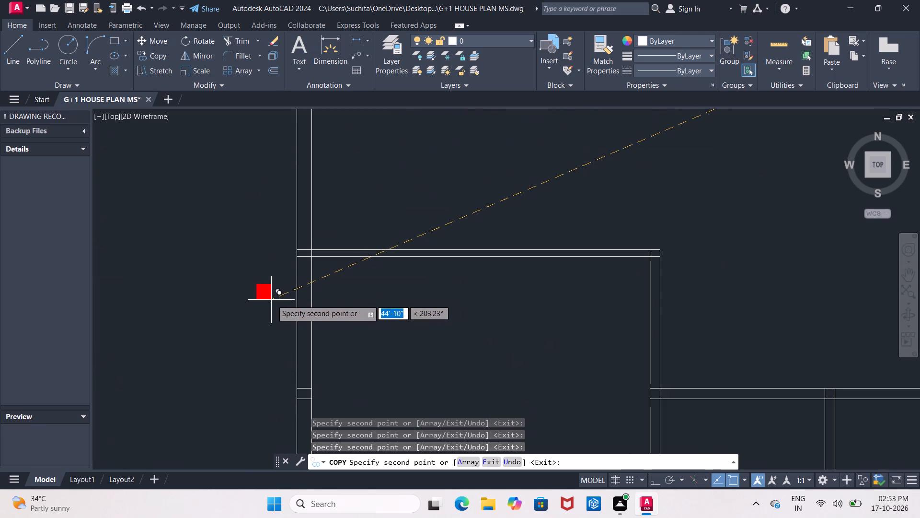
scroll(276, 297, up, 4)
scroll(393, 231, down, 2)
middle_drag(390, 247, 350, 294)
click(455, 288)
key(Escape)
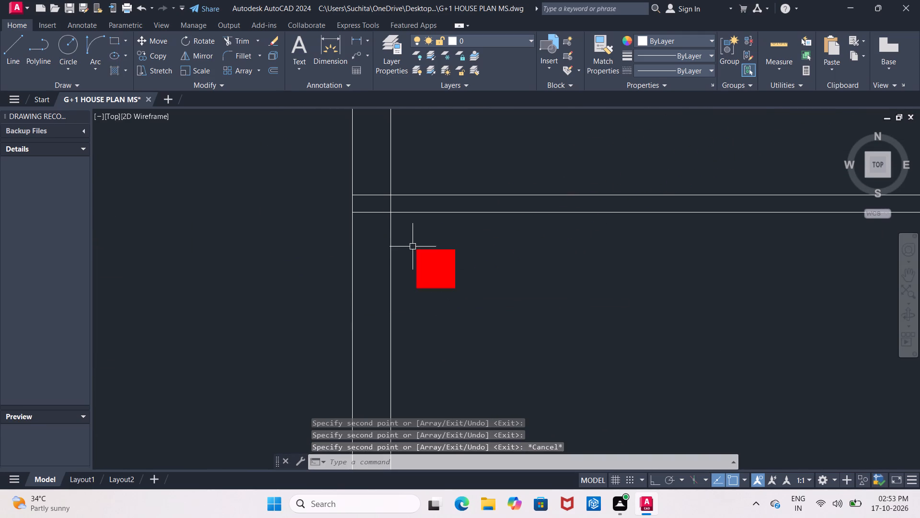
Move the loose marker by its upper-right corner onto the junction of the left outer wall and first cross wall.
drag(412, 241, 425, 262)
click(488, 303)
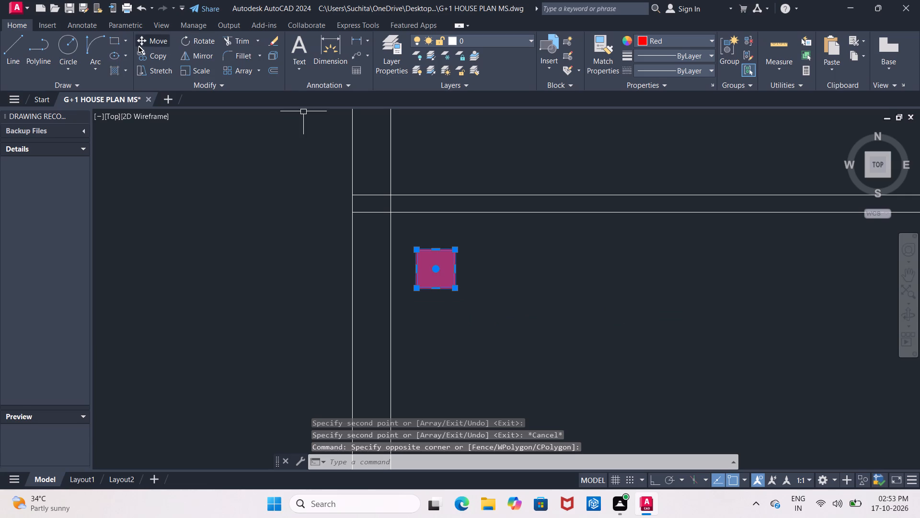
click(153, 45)
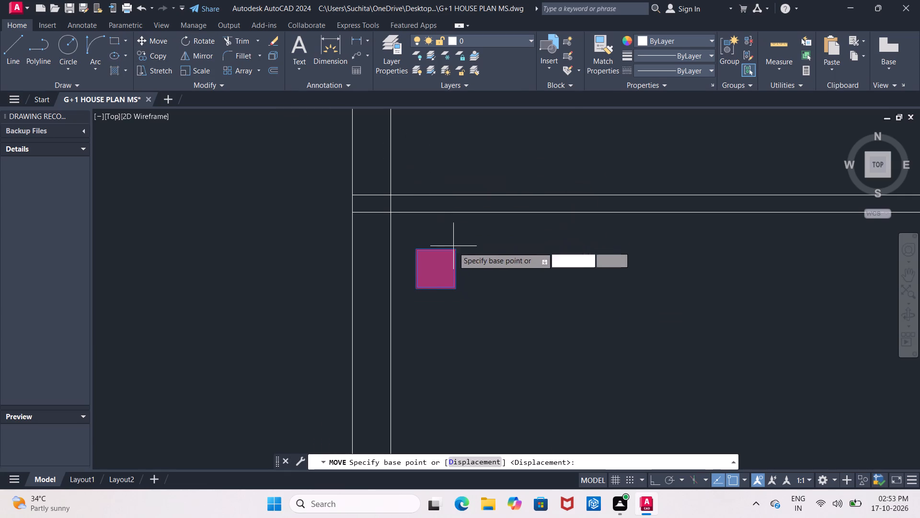
click(455, 252)
click(392, 198)
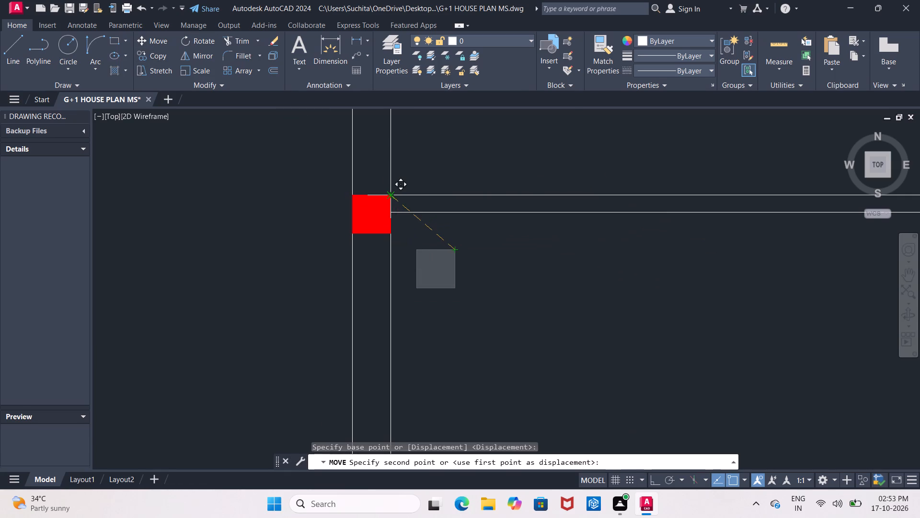
Copy this junction marker by its lower-left corner onto the plan's lower-left outer wall corner.
drag(337, 180, 364, 201)
click(460, 283)
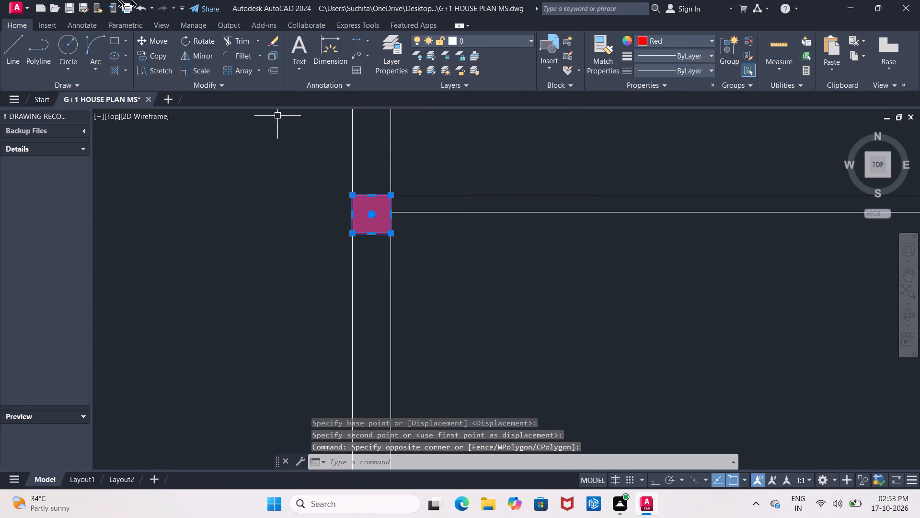
click(148, 55)
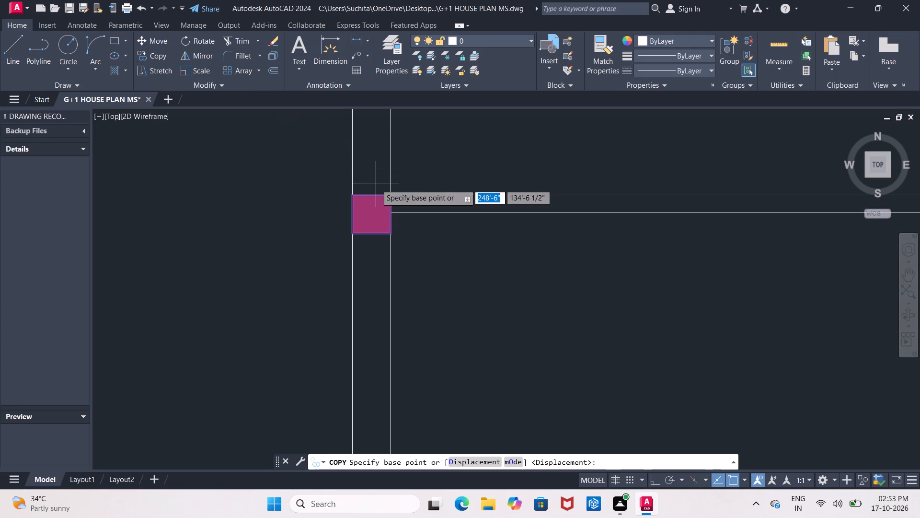
middle_drag(404, 200, 394, 130)
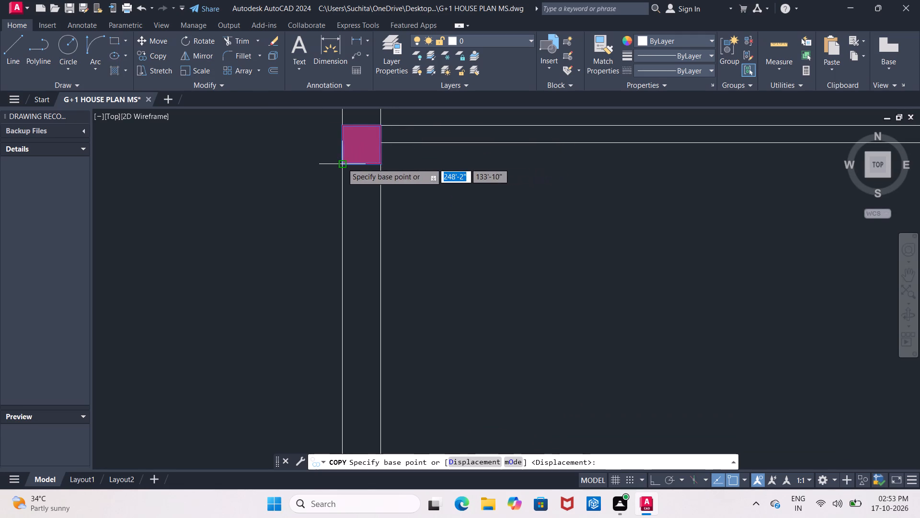
drag(342, 163, 345, 174)
scroll(356, 231, down, 3)
scroll(341, 326, down, 1)
middle_drag(341, 326, 330, 140)
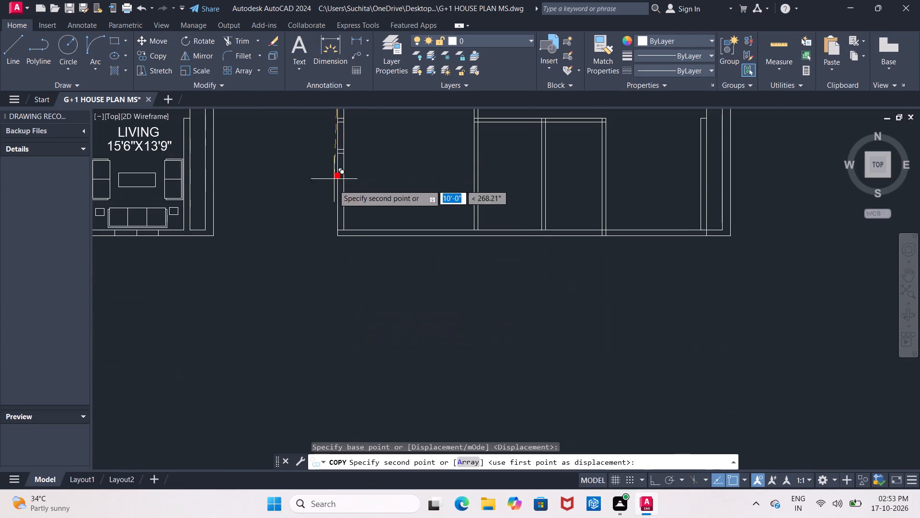
scroll(332, 232, up, 5)
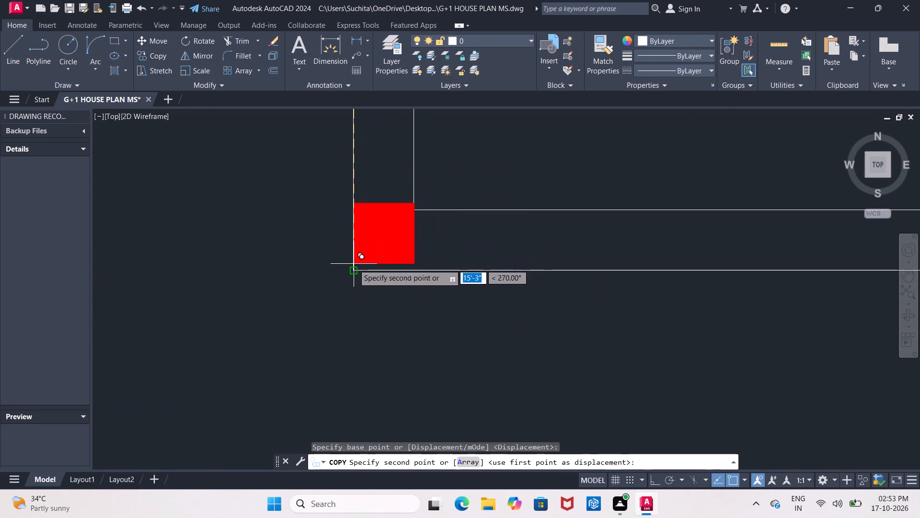
click(353, 270)
Try to place another marker copy on the bottom wall at the first inner wall junction.
scroll(437, 255, down, 2)
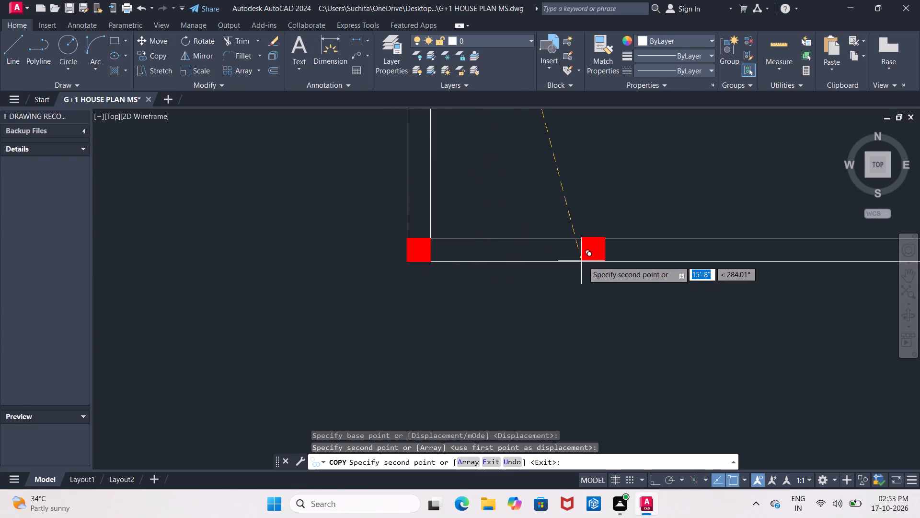
middle_drag(583, 261, 10, 247)
scroll(378, 243, up, 3)
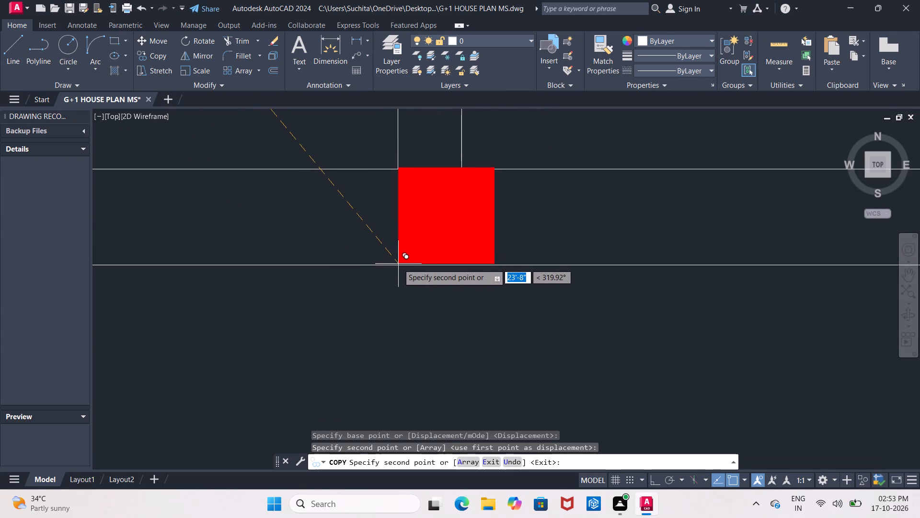
click(397, 265)
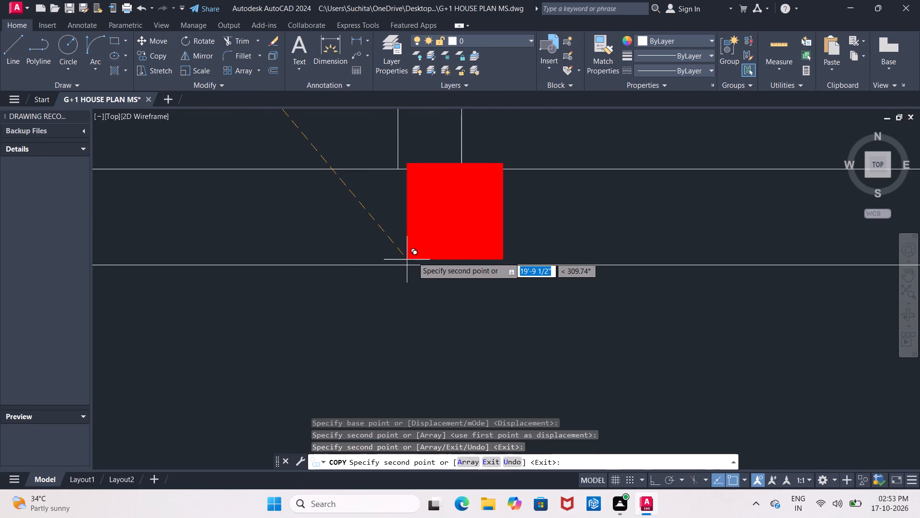
key(Escape)
key(e)
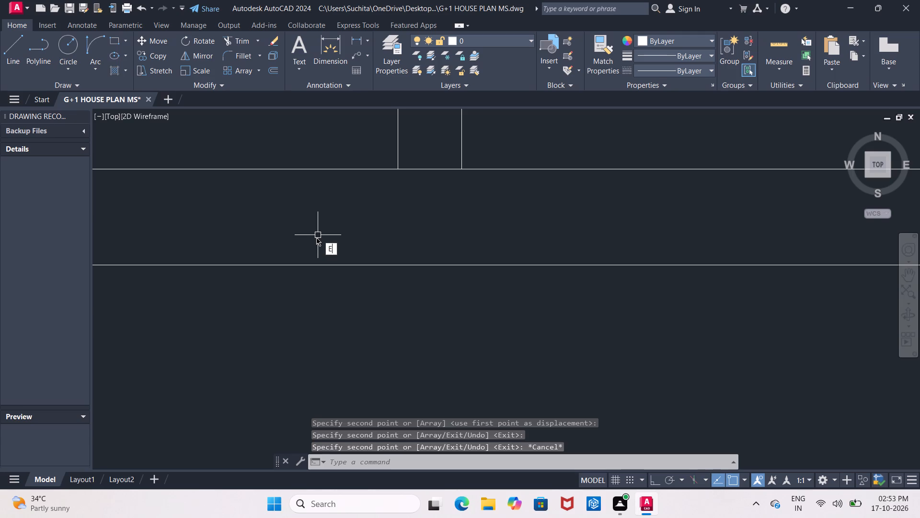
key(Escape)
Stretch the lower end of the first inner wall's left line down to the bottom wall's outer line.
click(401, 149)
double_click(398, 152)
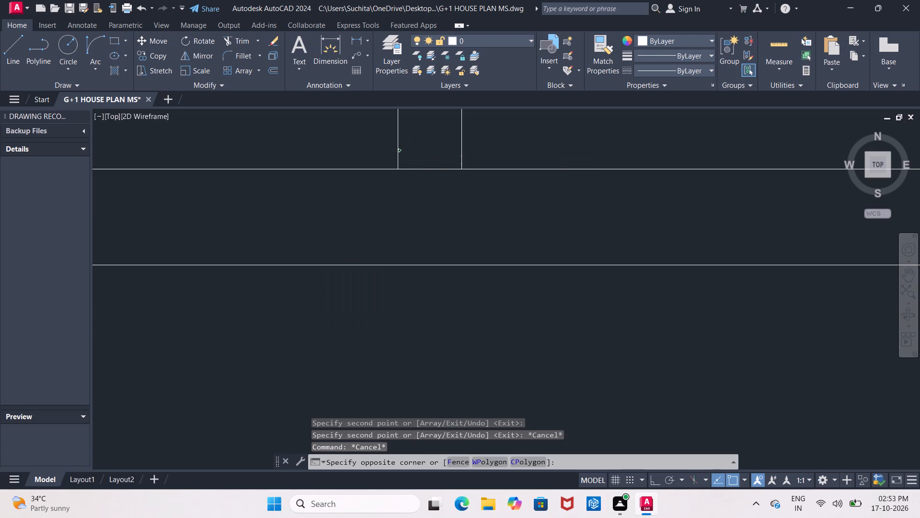
click(396, 154)
drag(400, 170, 399, 179)
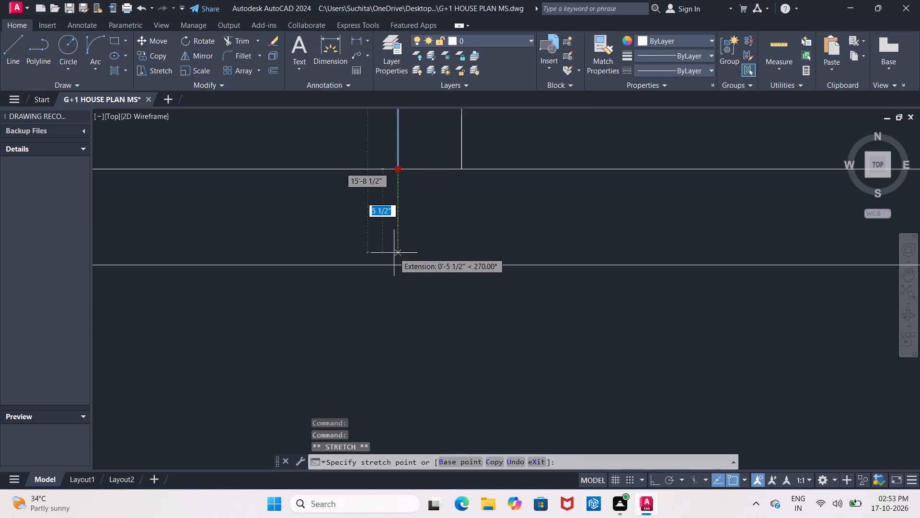
click(398, 263)
key(Escape)
scroll(183, 173, down, 4)
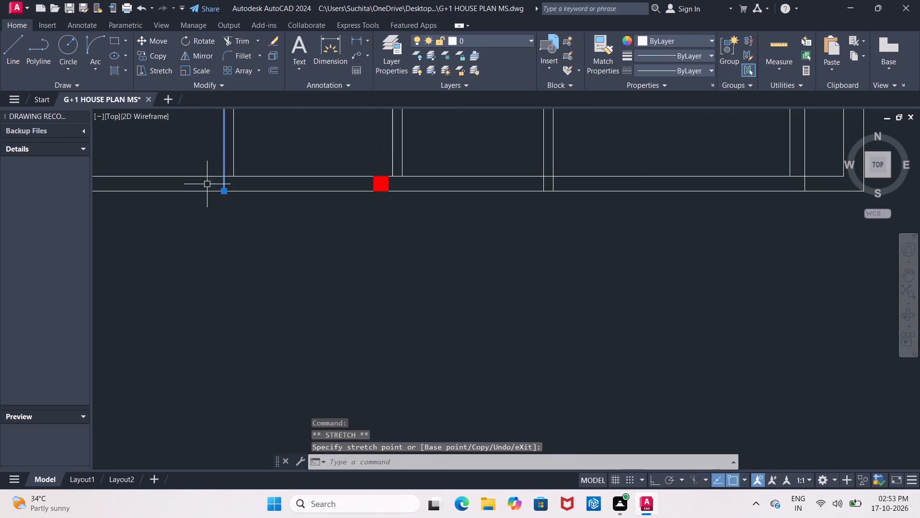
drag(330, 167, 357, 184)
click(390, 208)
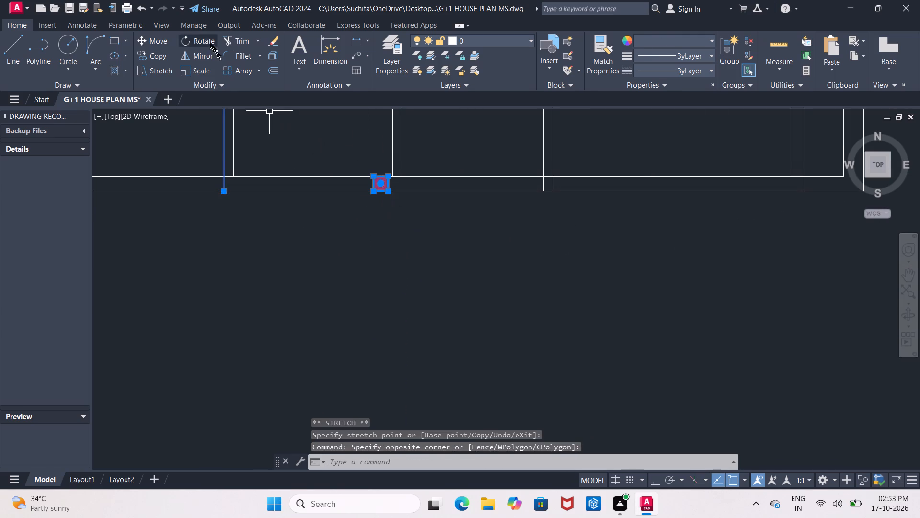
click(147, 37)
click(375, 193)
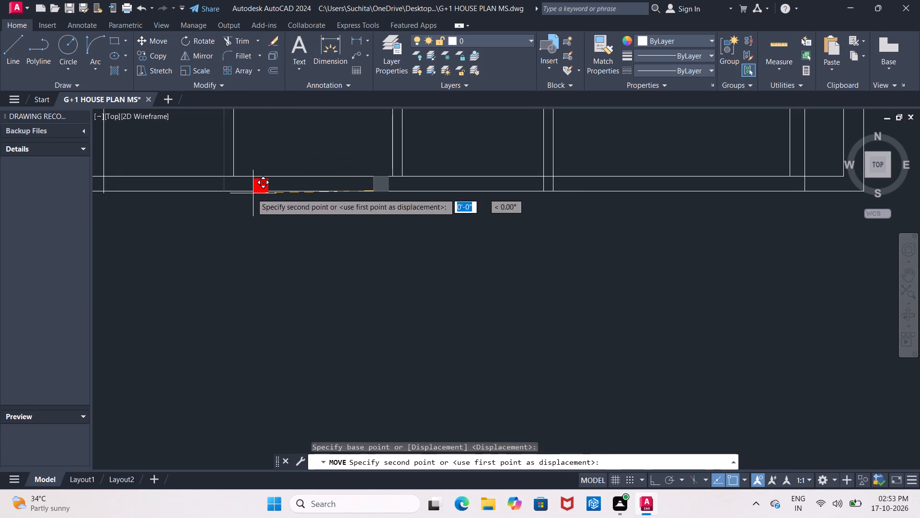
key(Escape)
Move the misplaced bottom-wall marker by its lower-left corner onto the extended left line of the first inner wall.
click(365, 171)
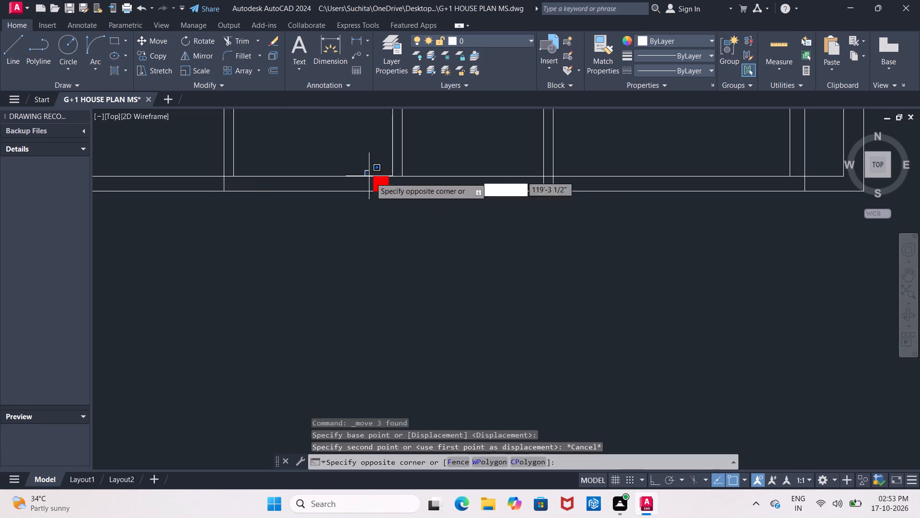
click(390, 201)
click(156, 42)
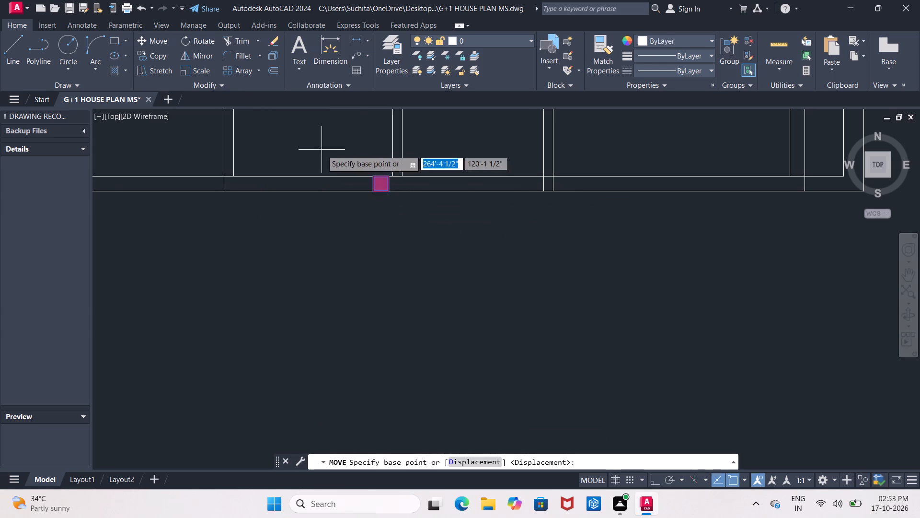
drag(371, 194, 367, 193)
scroll(222, 189, up, 3)
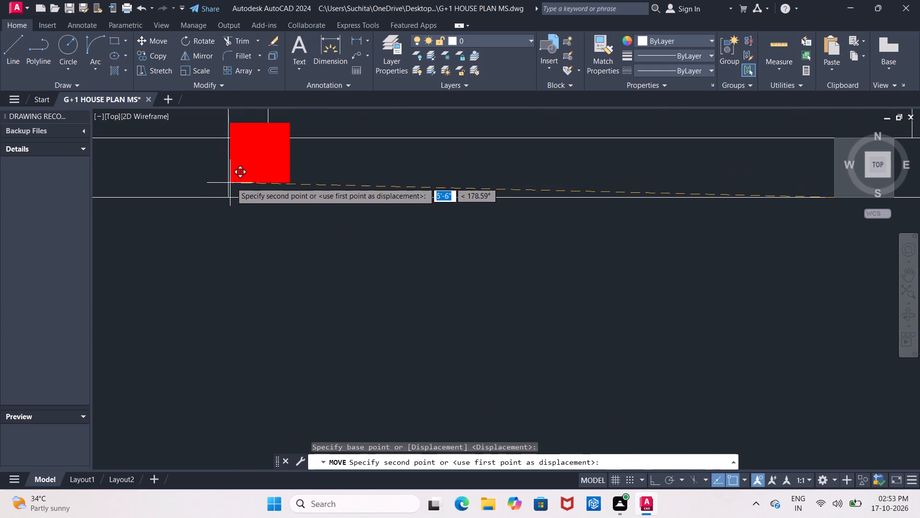
click(230, 196)
key(Escape)
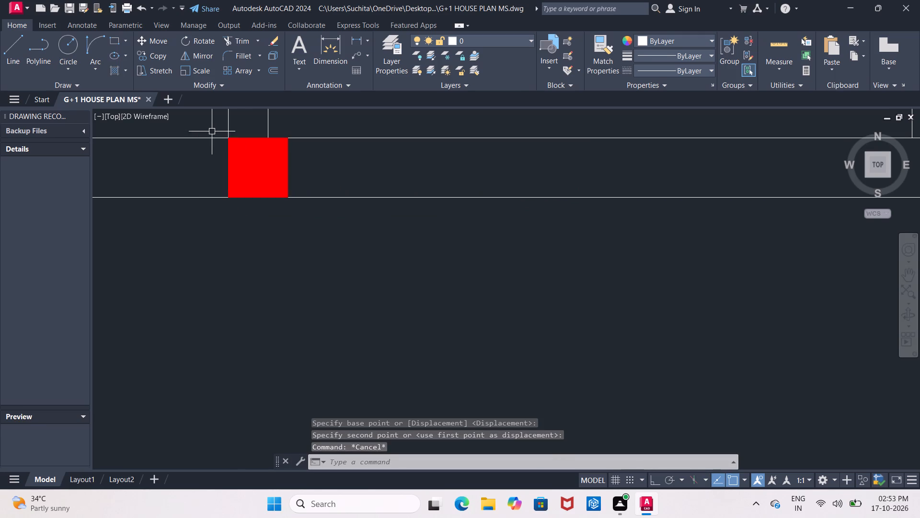
click(256, 141)
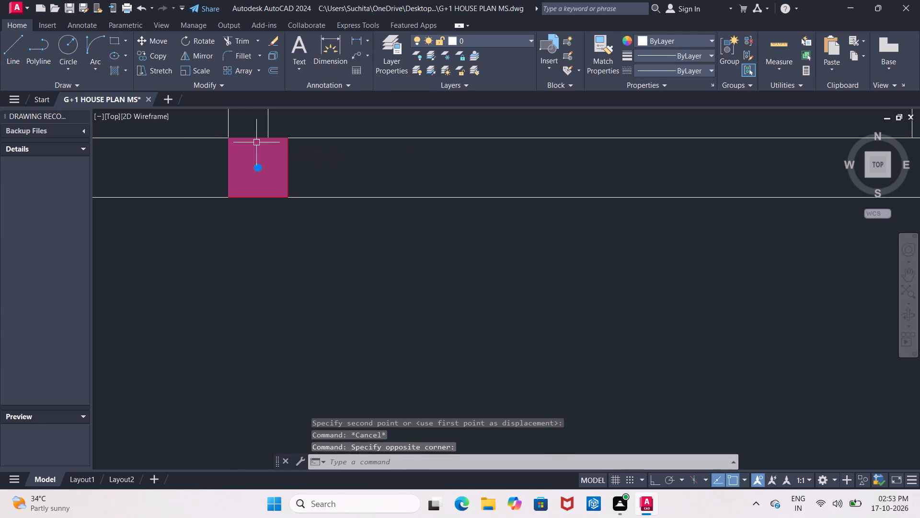
key(Escape)
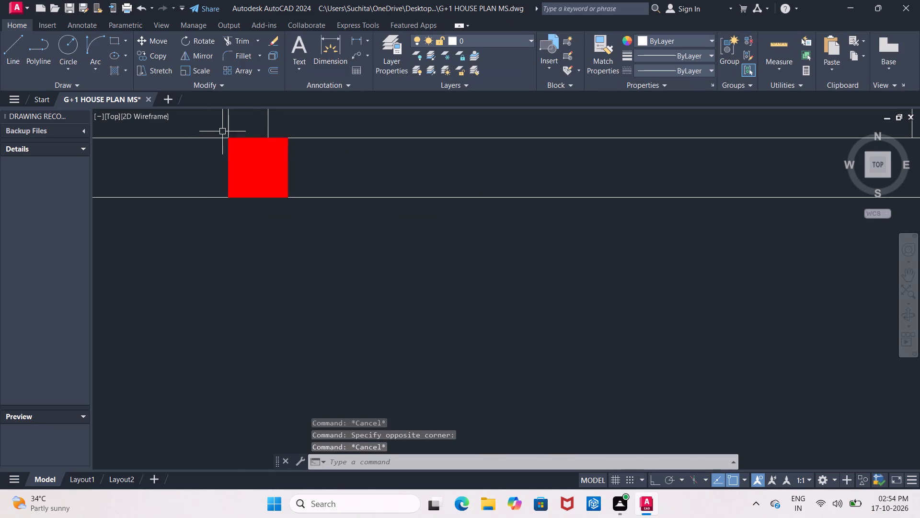
Copy the lower-left corner marker by its lower corner onto the bottom wall at the third inner wall junction.
scroll(242, 140, down, 4)
middle_drag(371, 178, 799, 146)
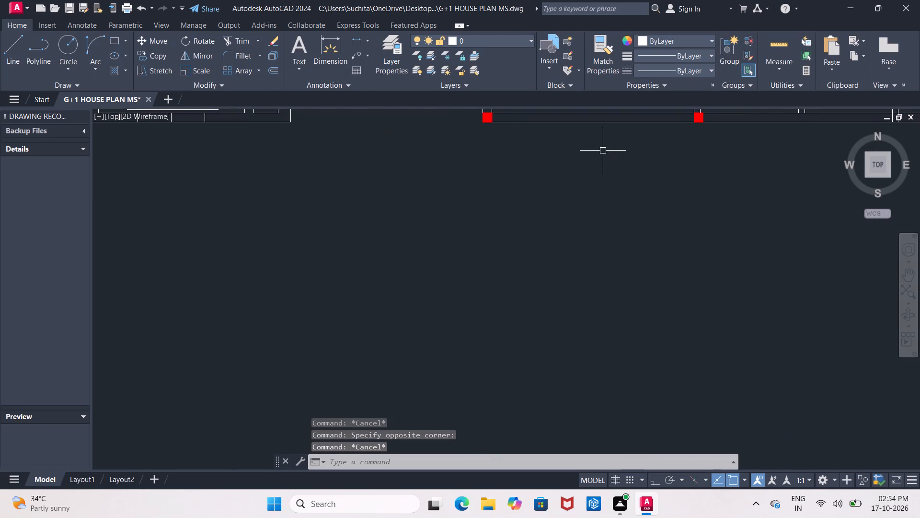
middle_drag(598, 153, 479, 236)
drag(320, 182, 409, 206)
click(437, 235)
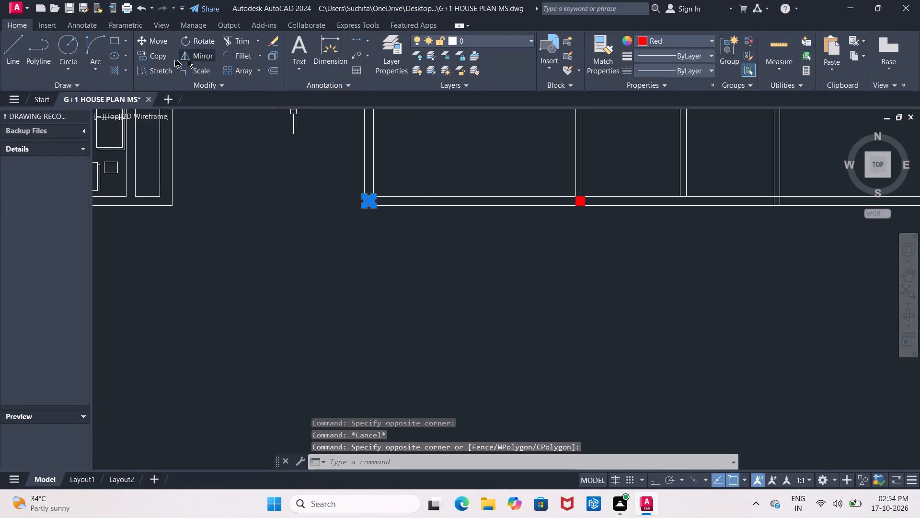
drag(141, 58, 150, 60)
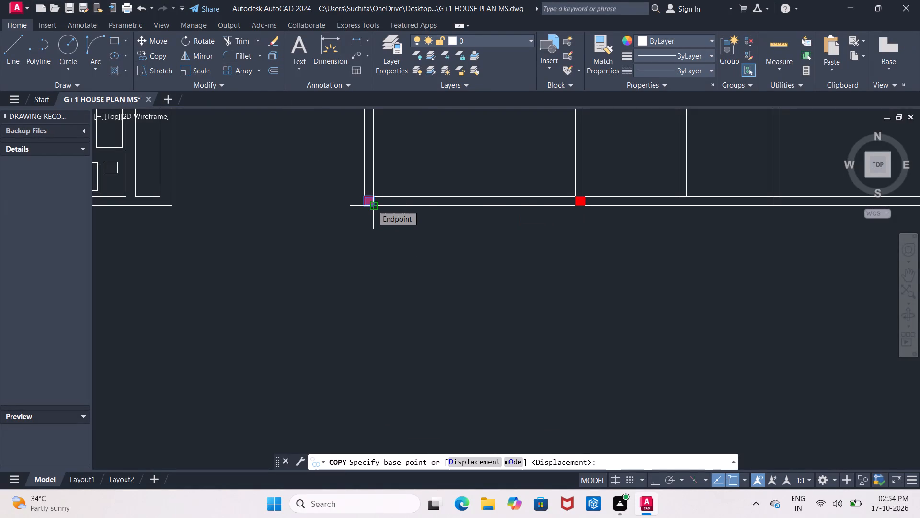
drag(366, 205, 419, 213)
middle_drag(517, 223, 321, 206)
scroll(638, 191, up, 1)
scroll(535, 186, up, 4)
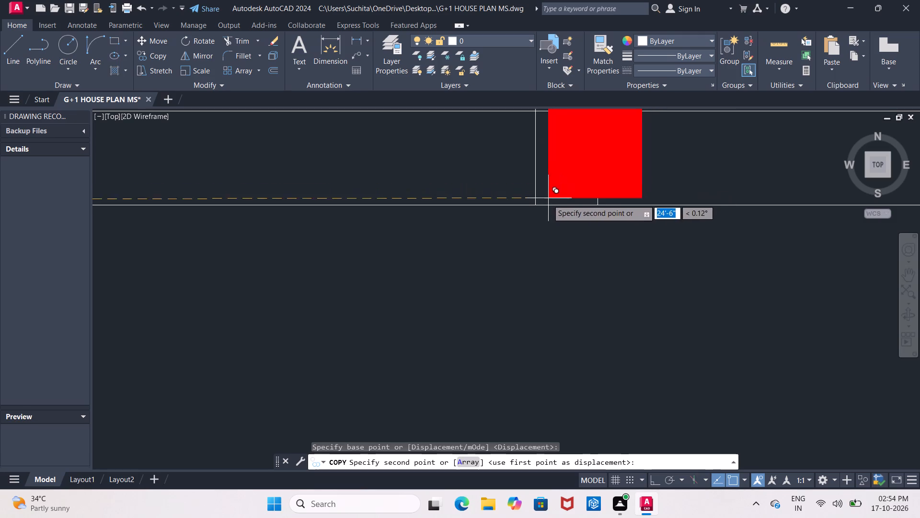
click(536, 204)
Try to place a further marker copy on the bottom wall at the last inner wall before the lower-right corner.
scroll(617, 212, down, 3)
middle_drag(651, 214, 253, 205)
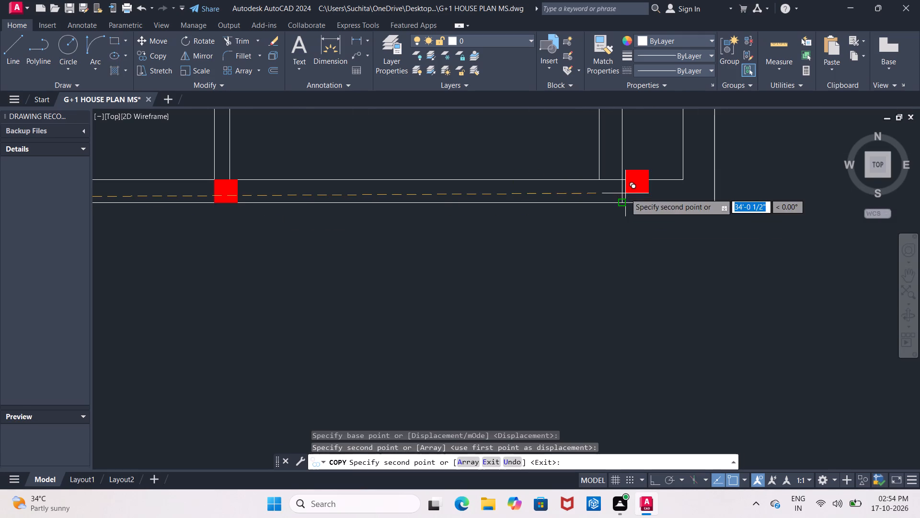
middle_drag(617, 193, 590, 234)
scroll(582, 237, down, 4)
scroll(577, 238, up, 6)
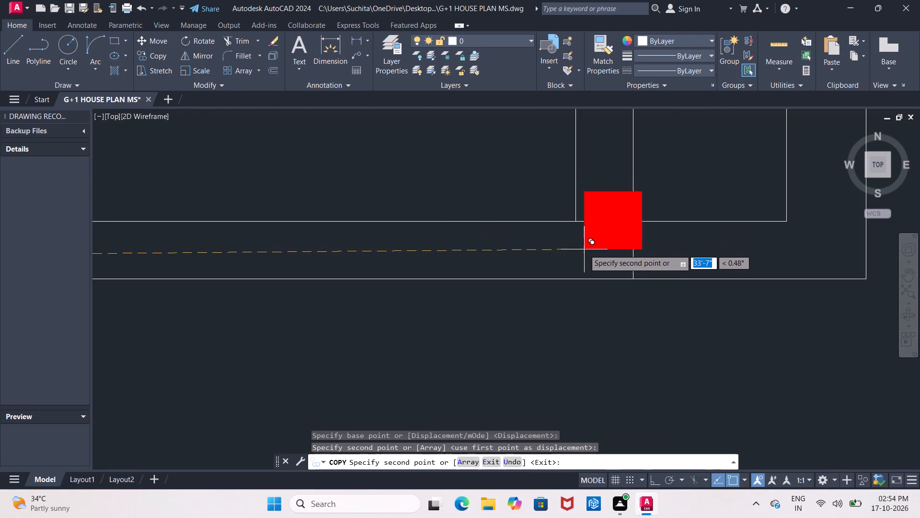
click(576, 280)
key(Escape)
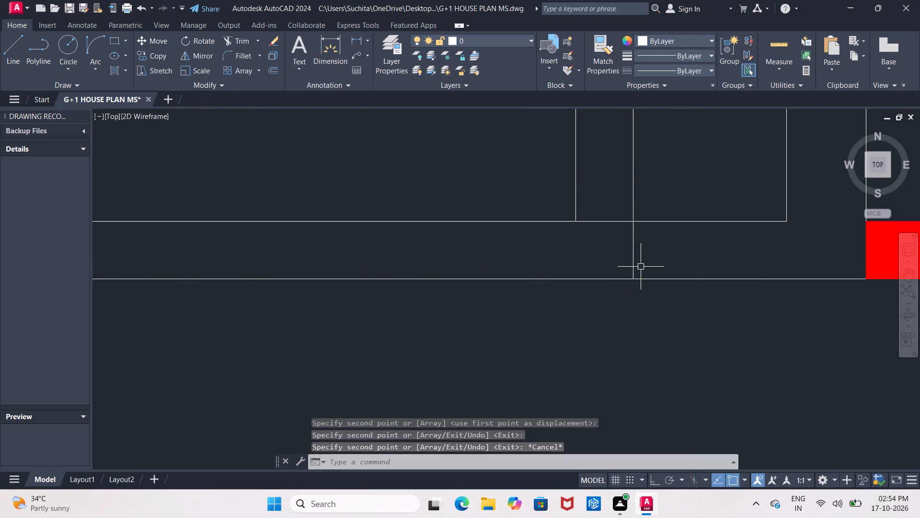
Copy the marker outside the lower-right corner by its lower-left corner onto the bottom wall's last inner wall junction.
scroll(643, 259, down, 2)
middle_drag(642, 259, 583, 234)
drag(662, 210, 668, 216)
click(698, 248)
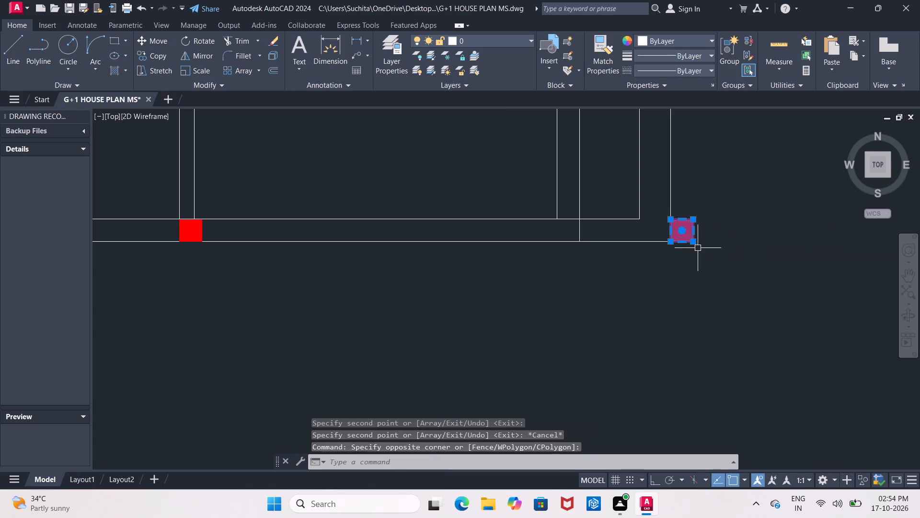
click(141, 51)
click(673, 241)
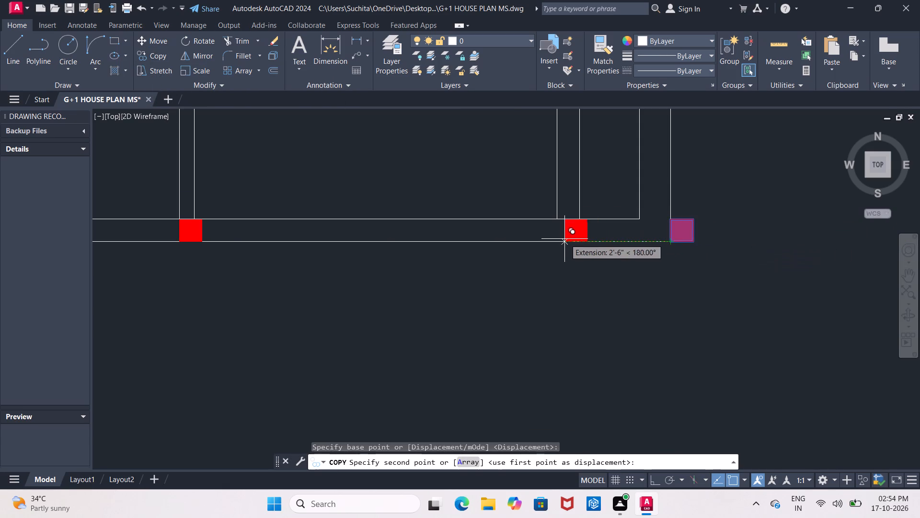
click(555, 238)
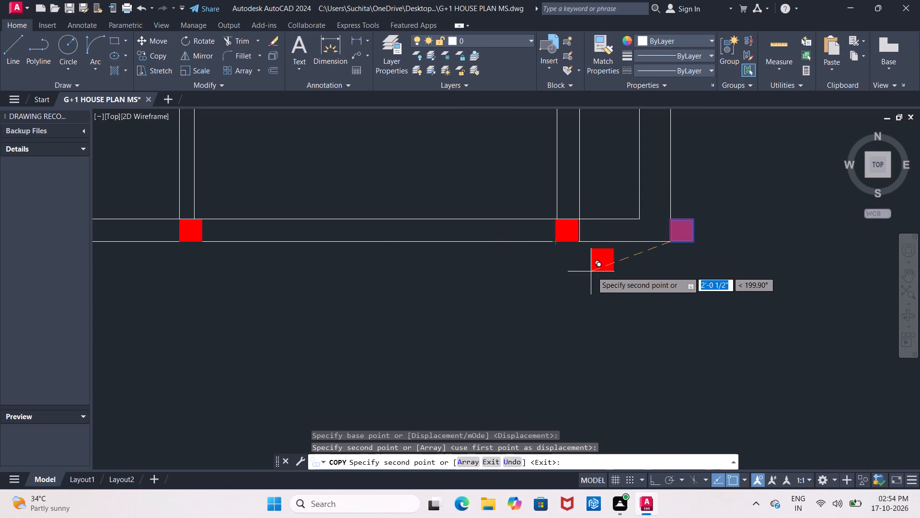
key(Escape)
key(Escape)
scroll(569, 253, up, 2)
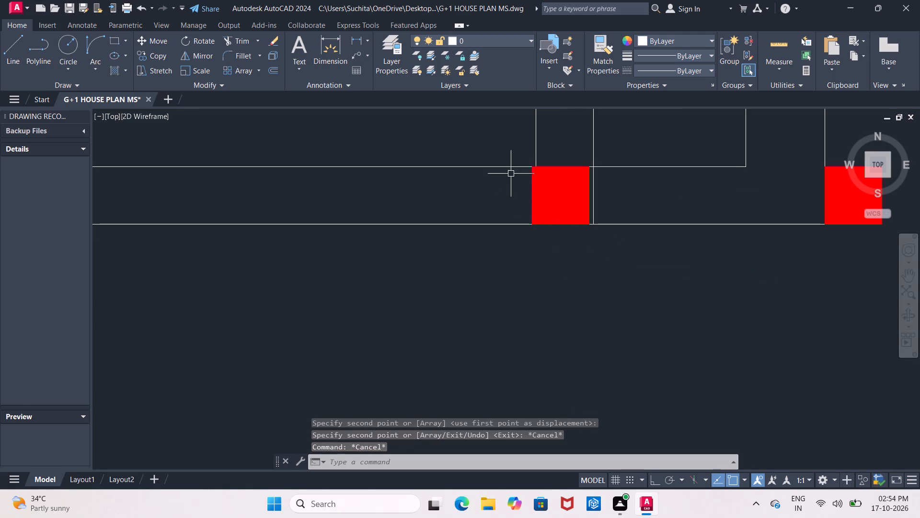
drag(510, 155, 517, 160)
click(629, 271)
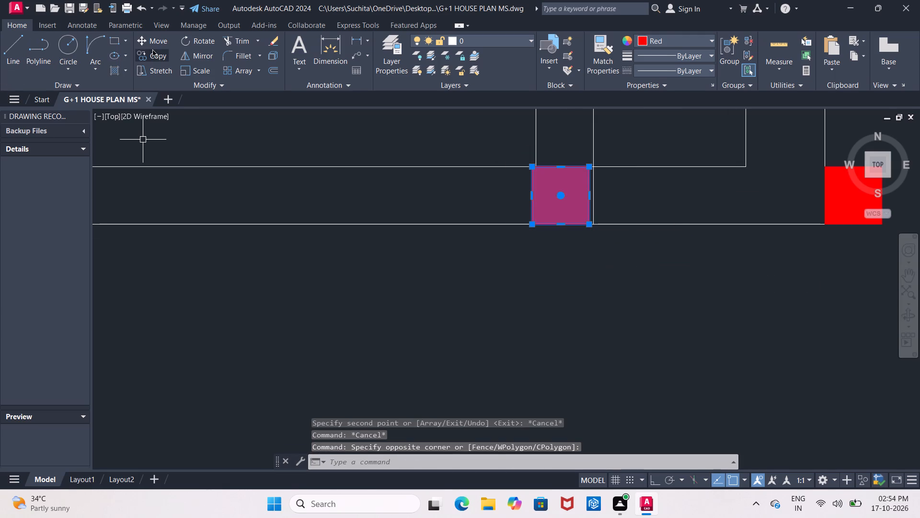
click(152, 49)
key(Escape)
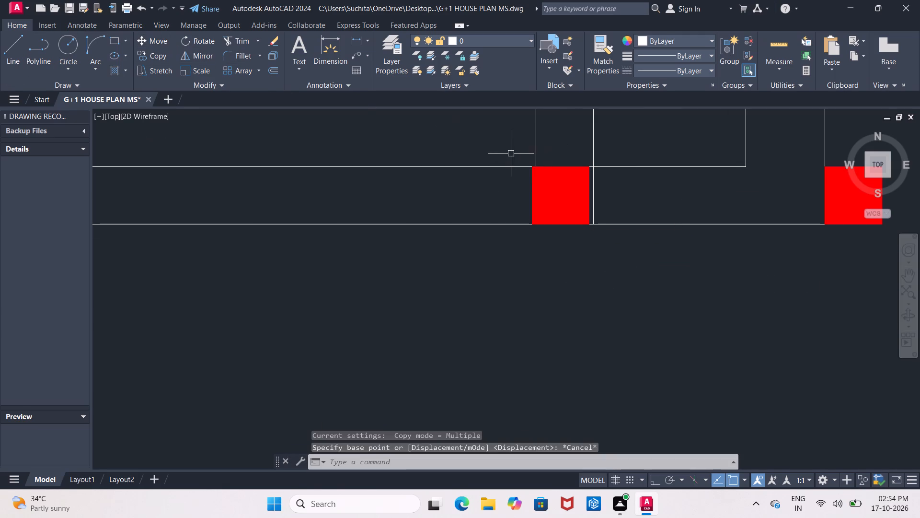
Move the marker at the bottom wall's last inner wall by its lower-right corner onto that wall's right line.
drag(518, 157, 544, 169)
click(665, 241)
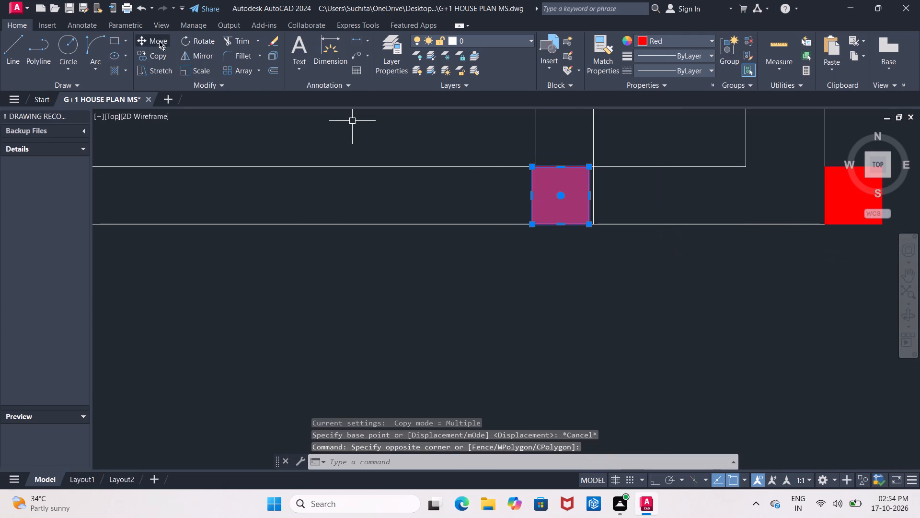
click(158, 39)
click(586, 221)
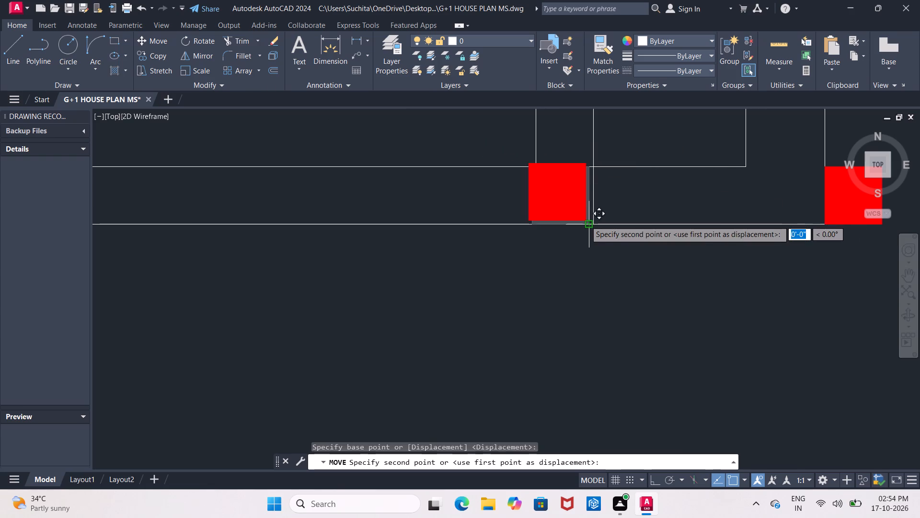
click(594, 221)
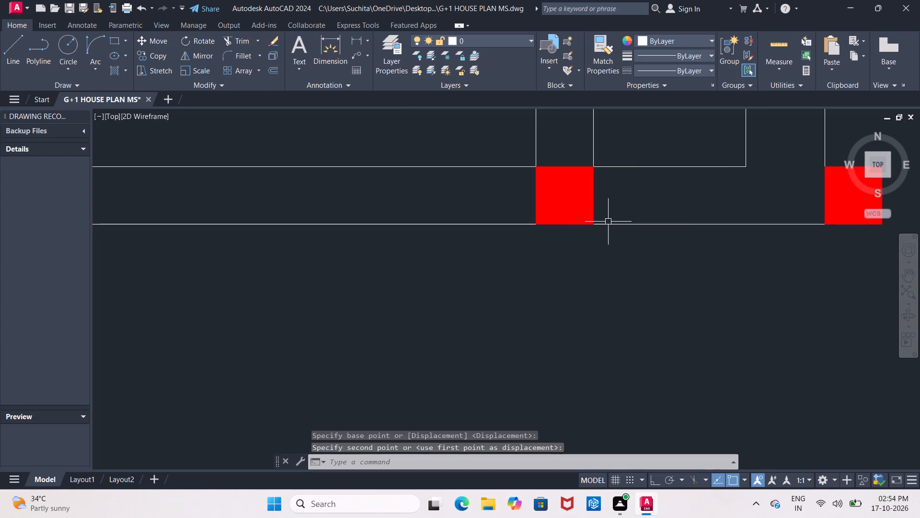
Delete the spare marker outside the plan's lower-right corner.
scroll(672, 220, down, 2)
click(727, 192)
drag(764, 220, 771, 225)
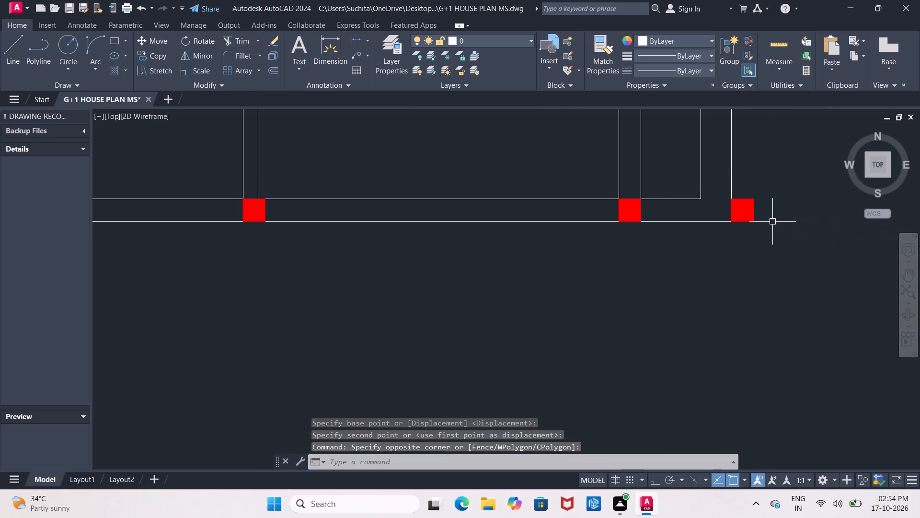
click(726, 188)
click(785, 246)
key(Delete)
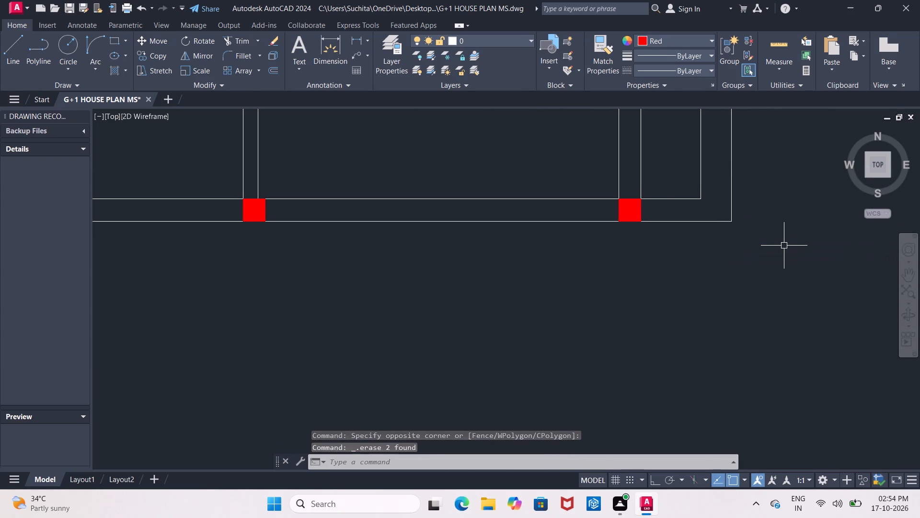
Copy the bottom wall's rightmost marker by its lower-right corner up to the right wall's junction with the middle horizontal wall.
scroll(782, 246, down, 4)
middle_drag(776, 245, 598, 238)
scroll(558, 237, up, 1)
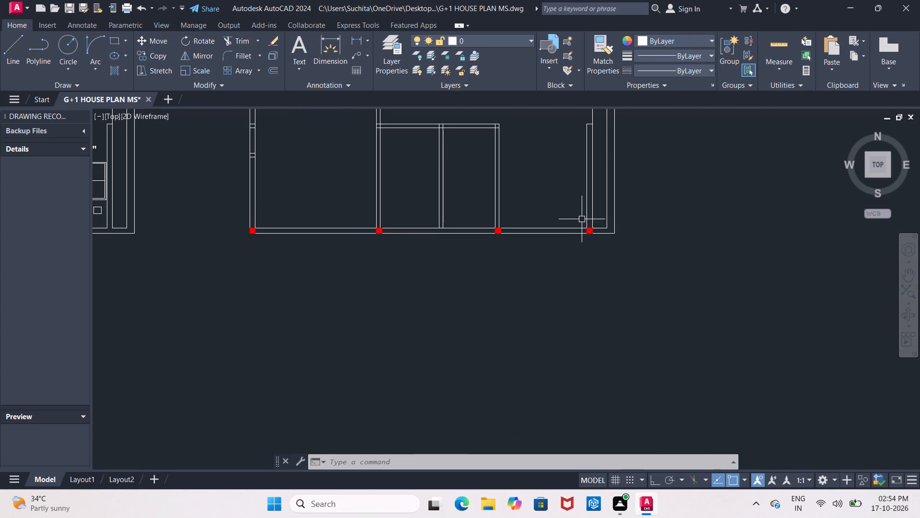
drag(580, 221, 590, 229)
click(624, 261)
click(146, 60)
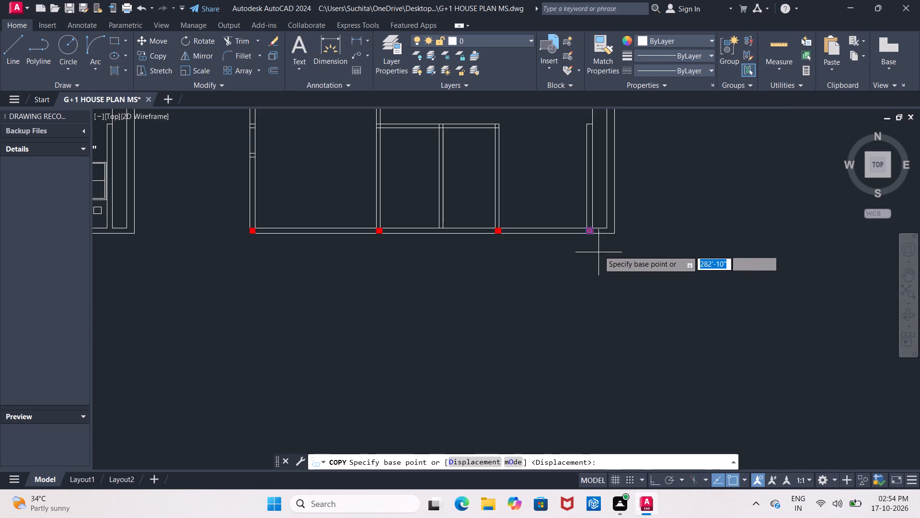
click(594, 236)
middle_drag(593, 163, 592, 300)
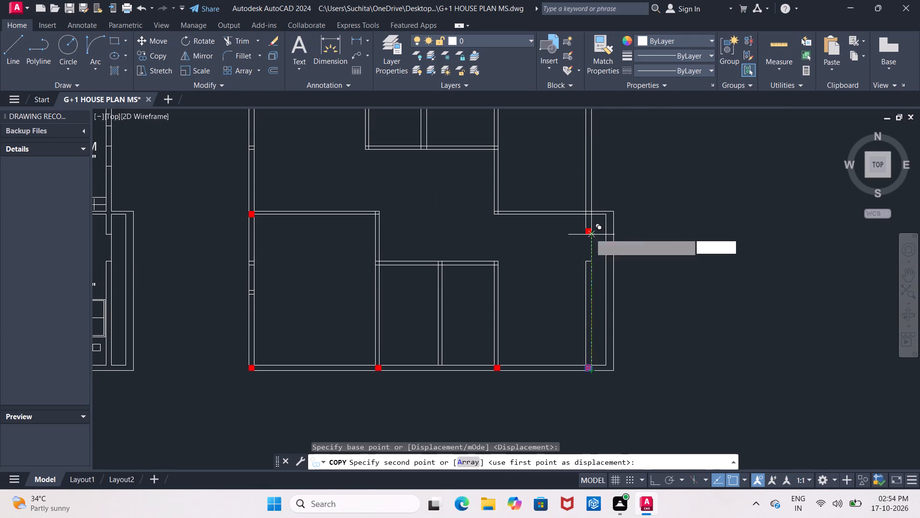
scroll(586, 210, up, 5)
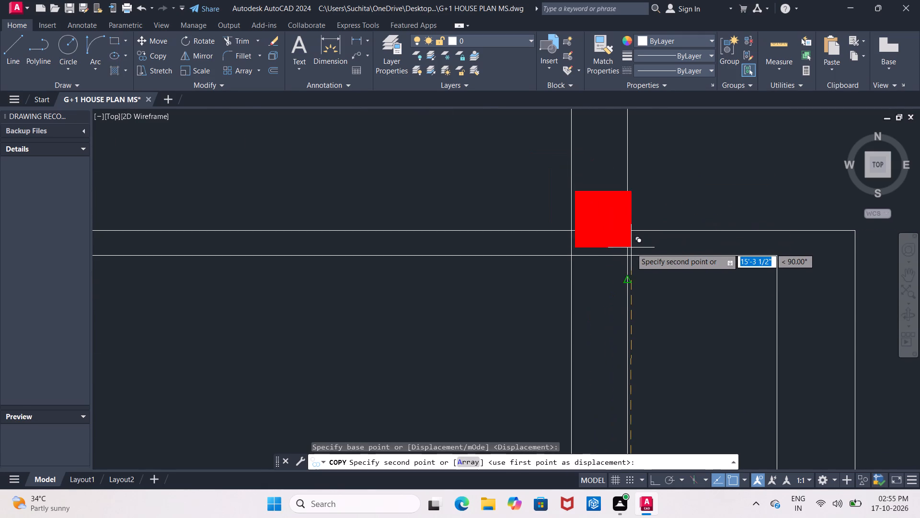
click(630, 254)
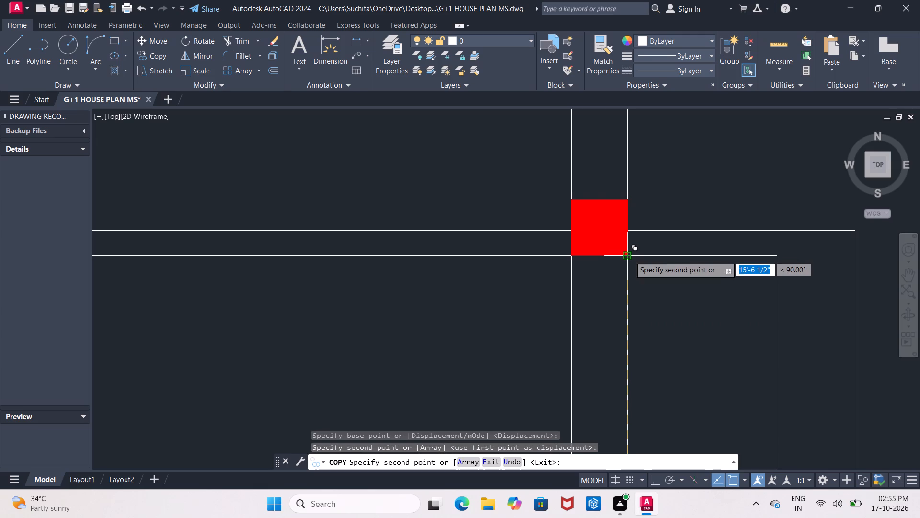
Place another copy at the lower-left corner of the upper-right room, aligned to the inner wall's right line.
middle_drag(629, 180, 621, 282)
scroll(621, 282, down, 4)
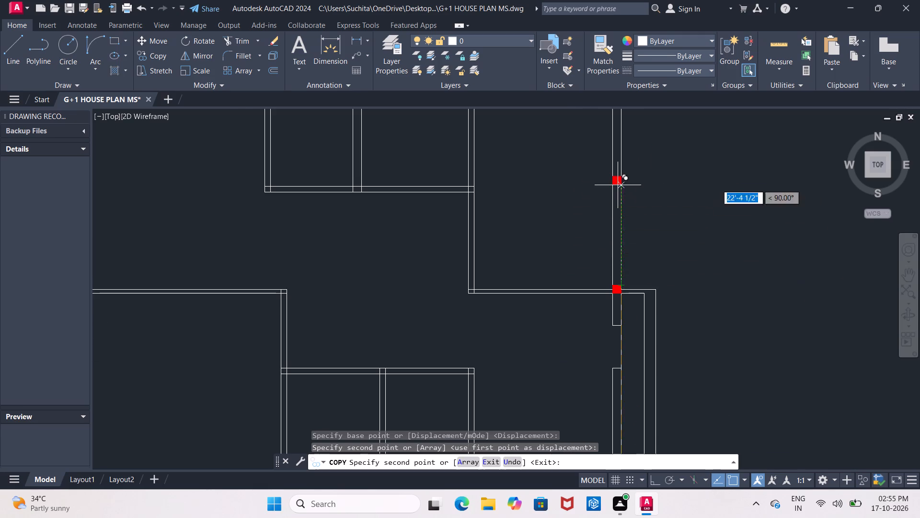
middle_drag(618, 184, 621, 331)
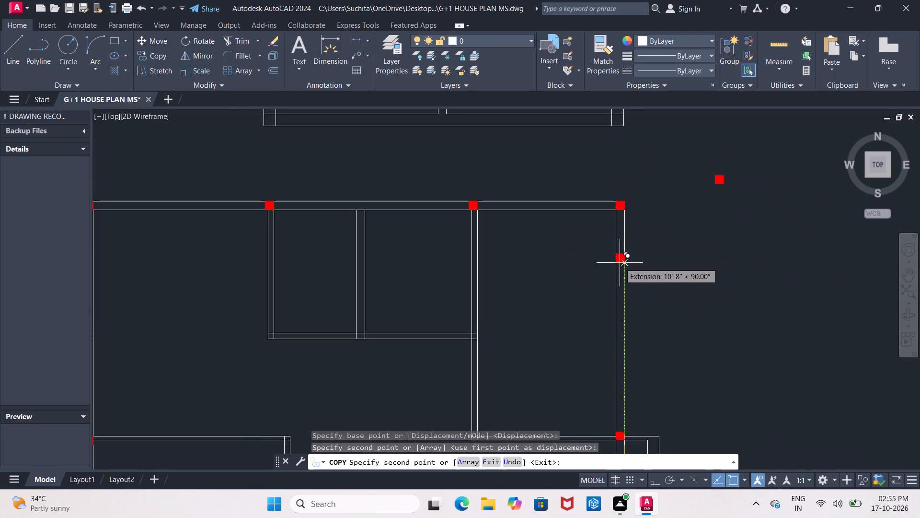
middle_drag(530, 327, 547, 167)
scroll(500, 274, up, 2)
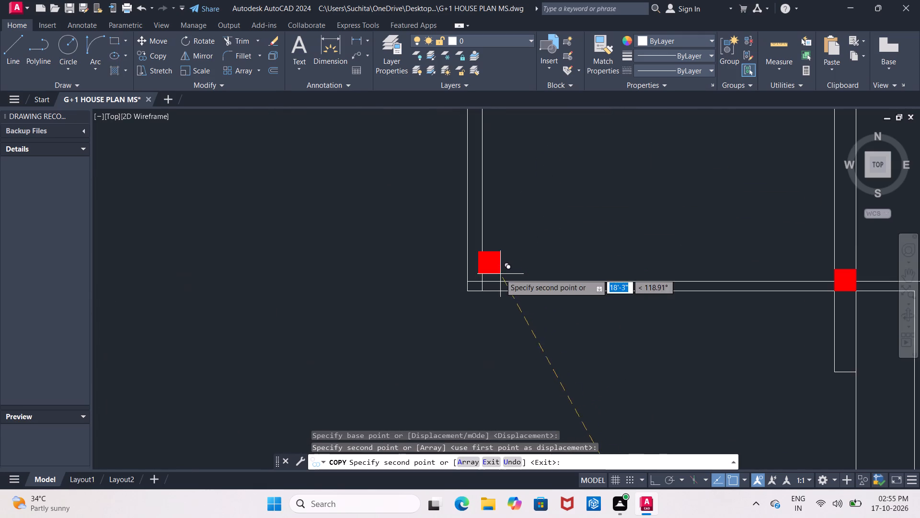
scroll(495, 281, up, 3)
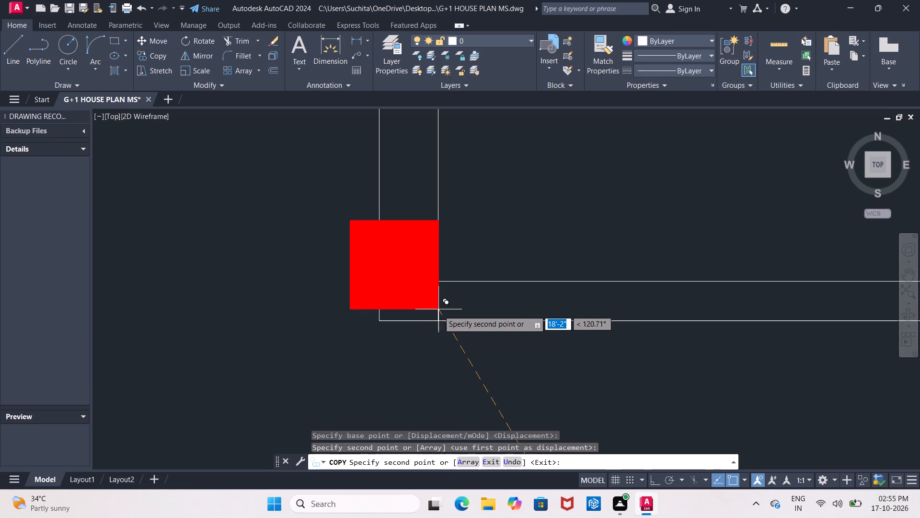
click(439, 318)
Place another marker copy at the upper-right corner of the lower-left room and finish copying.
middle_drag(336, 306, 401, 305)
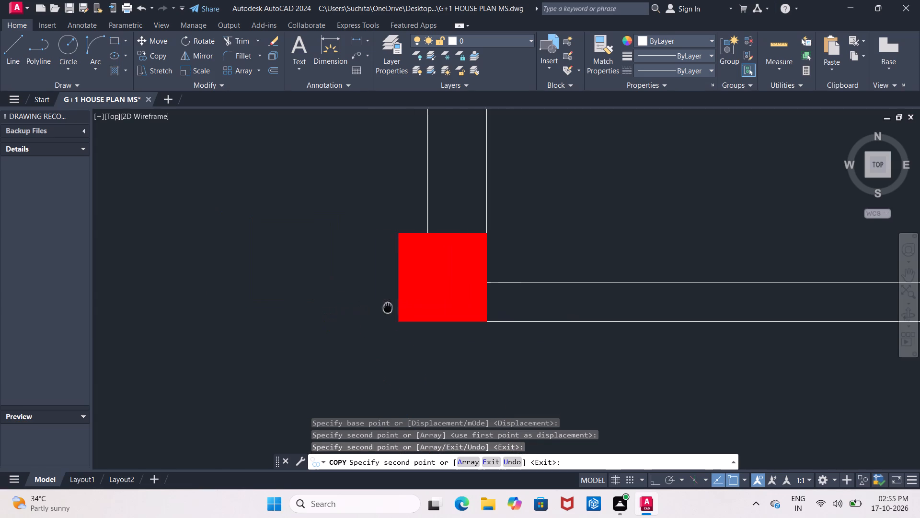
middle_drag(401, 305, 460, 297)
scroll(462, 297, down, 5)
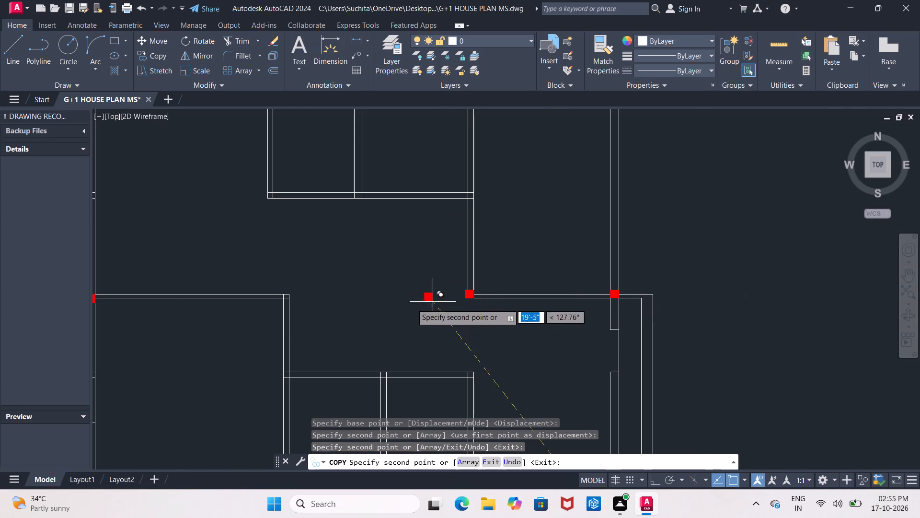
scroll(282, 310, up, 5)
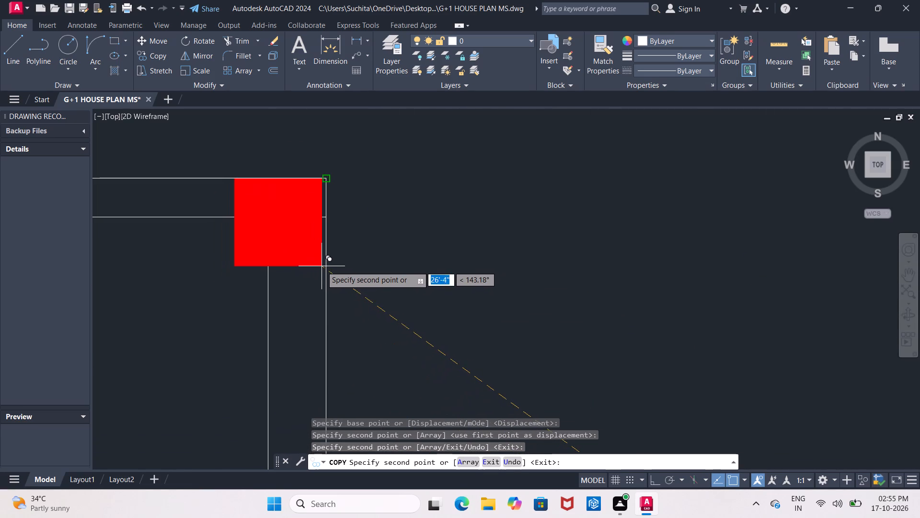
click(325, 266)
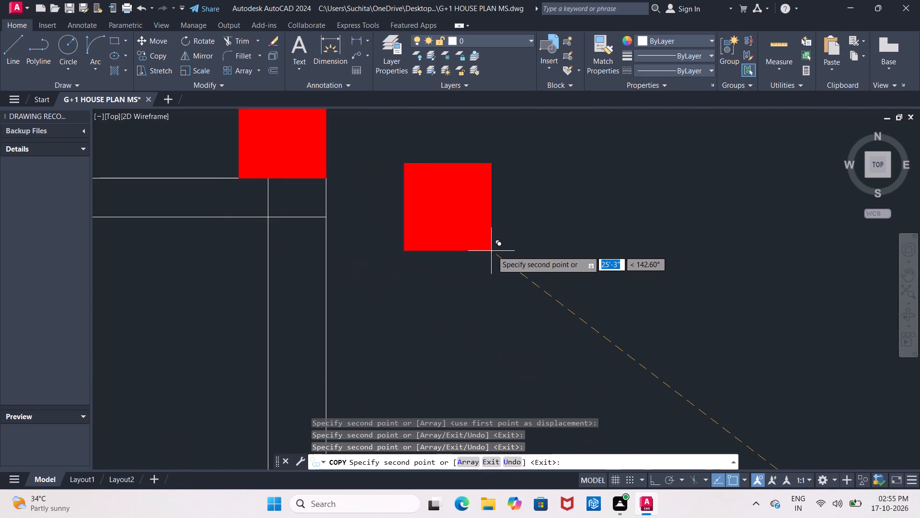
key(Escape)
Move the lower-left room's corner marker down by its upper-right corner onto the outer wall corner.
middle_drag(477, 264, 544, 298)
scroll(544, 298, down, 1)
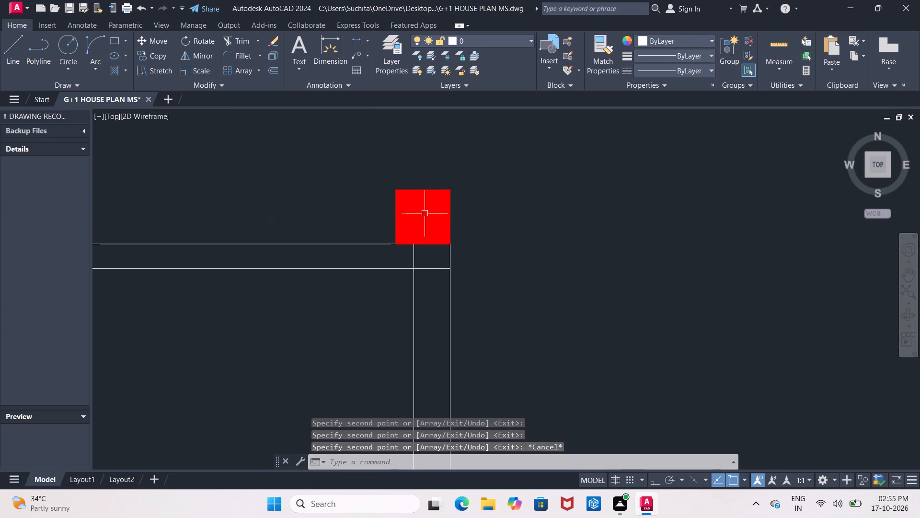
drag(380, 175, 390, 188)
click(484, 258)
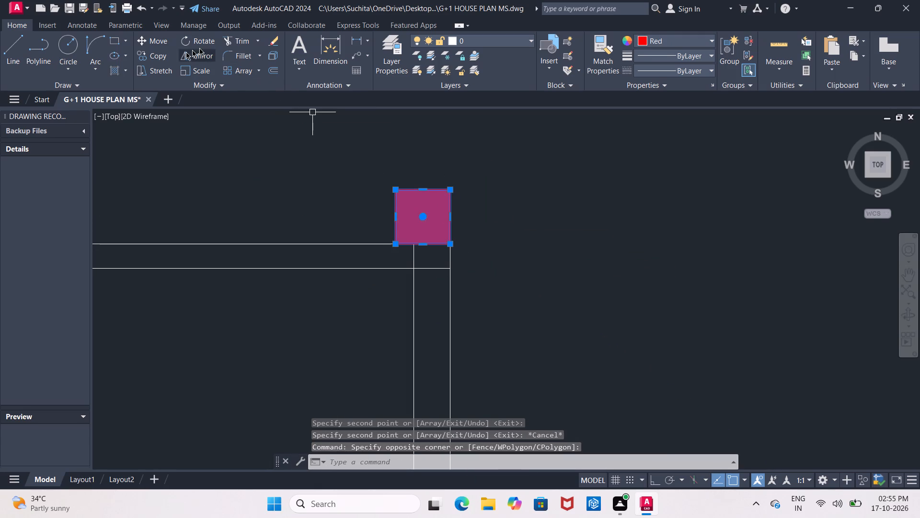
click(161, 42)
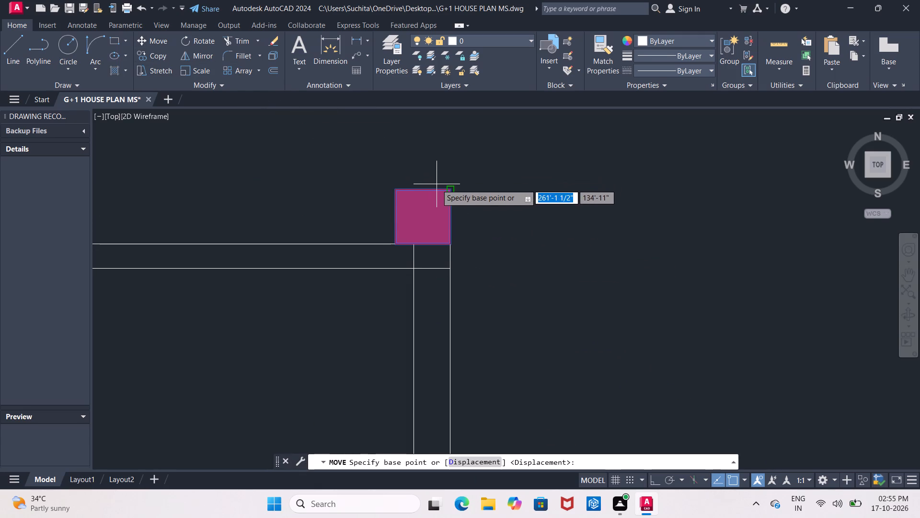
click(450, 190)
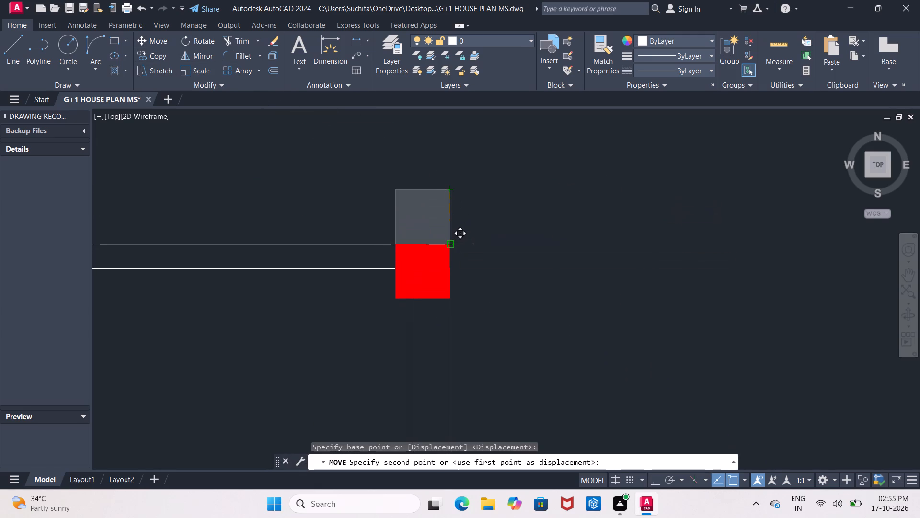
click(452, 247)
Erase the short window lines crossing the left exterior wall, both above and below its middle marker.
scroll(470, 251, down, 6)
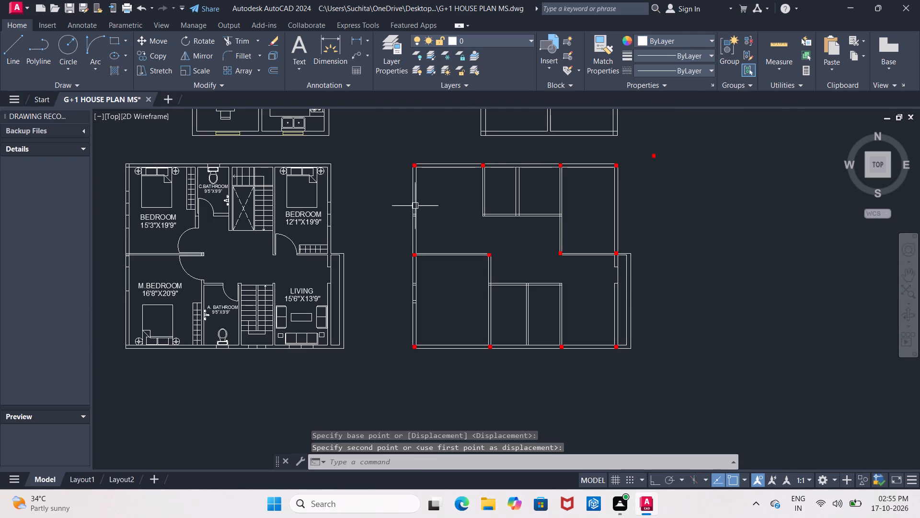
scroll(415, 207, up, 3)
drag(386, 215, 406, 229)
click(471, 273)
key(Delete)
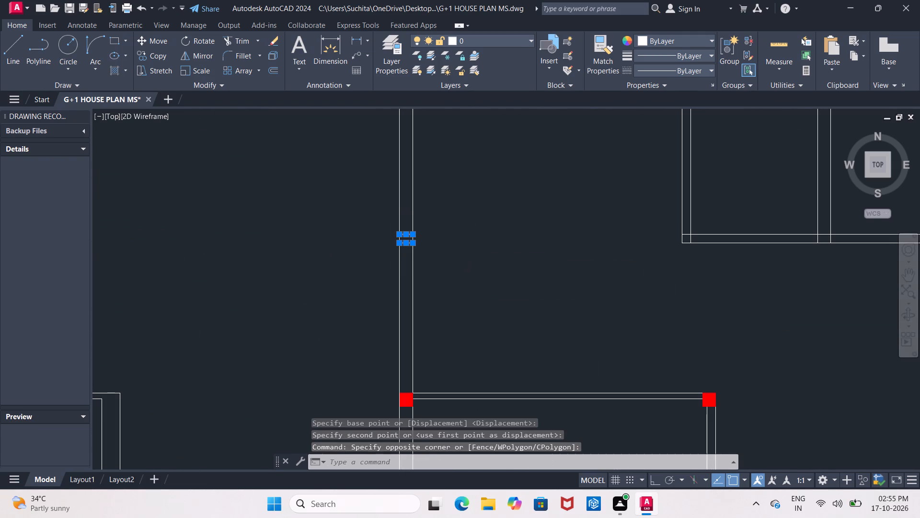
scroll(470, 270, down, 3)
middle_drag(467, 267, 450, 234)
drag(420, 289, 425, 291)
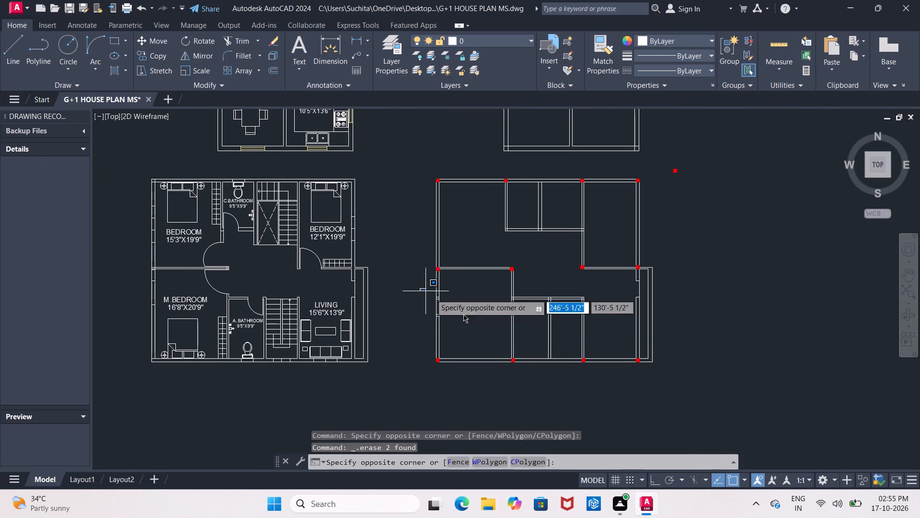
click(463, 319)
key(Delete)
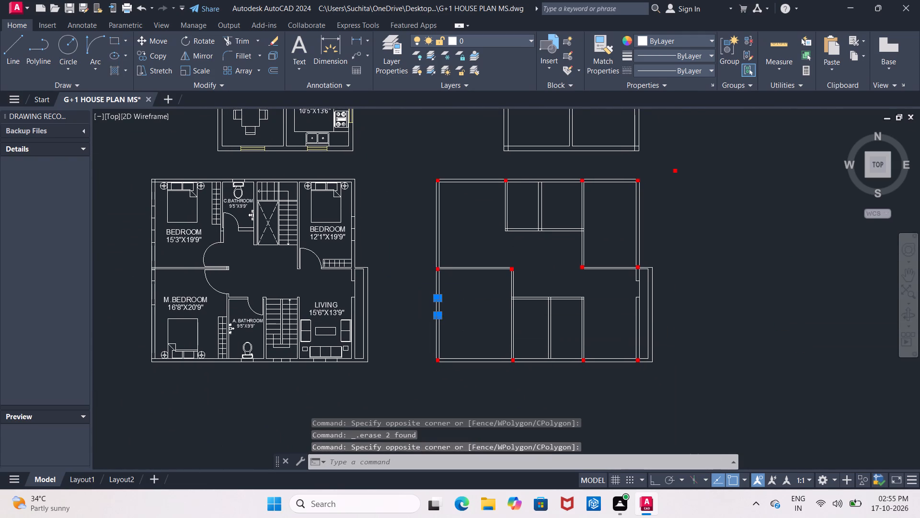
Draw a red 9" by 9" square in the empty space beside the upper unfurnished plan's right exterior wall.
scroll(463, 315, down, 2)
scroll(506, 227, up, 3)
middle_drag(500, 190, 502, 194)
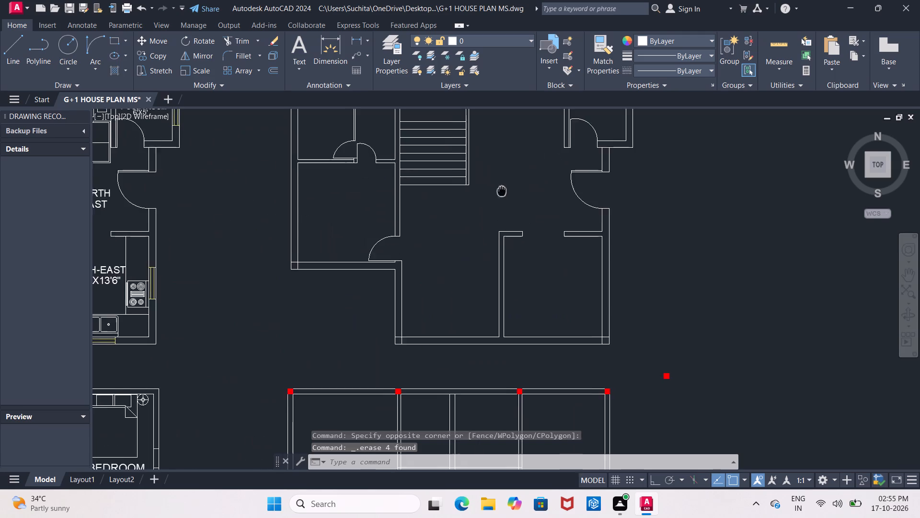
middle_drag(502, 194, 491, 214)
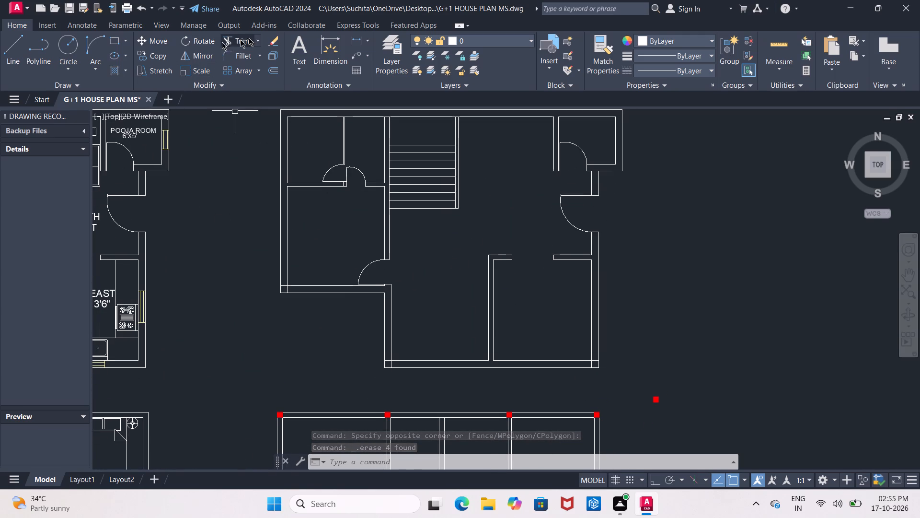
click(706, 40)
click(646, 157)
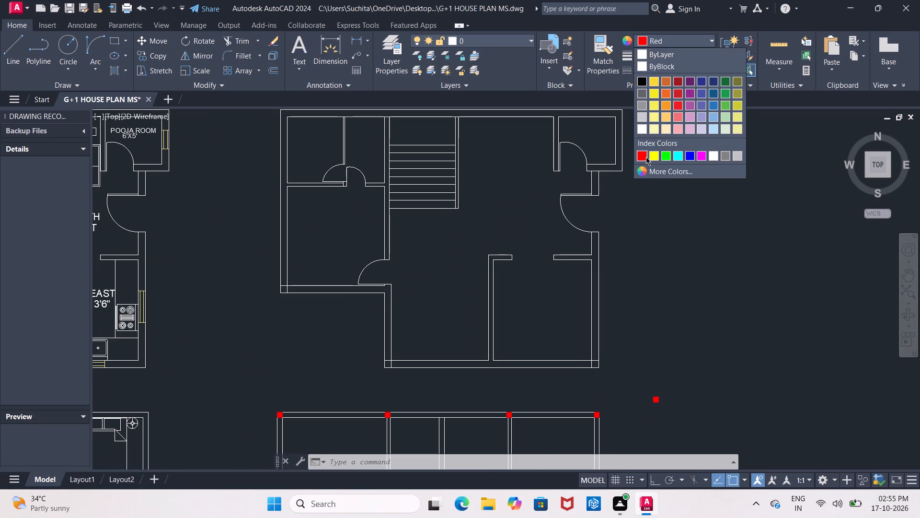
click(112, 41)
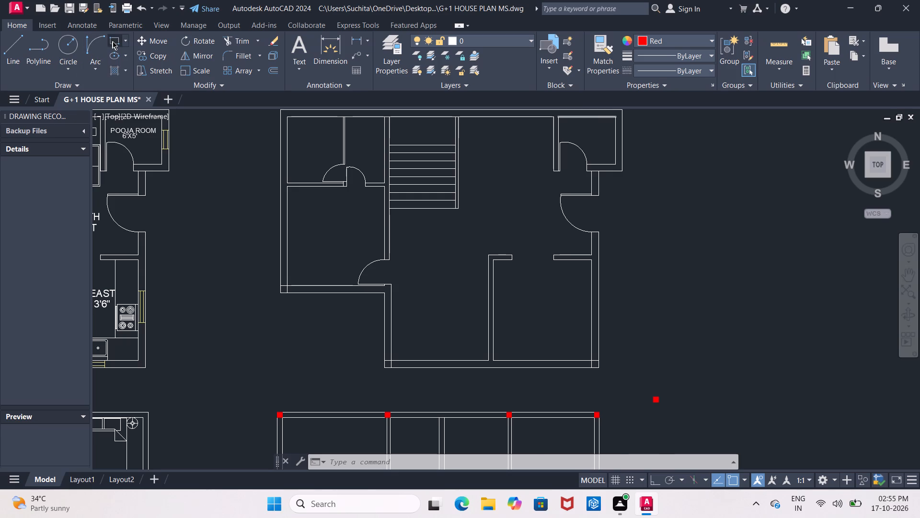
middle_drag(425, 234, 258, 239)
click(592, 201)
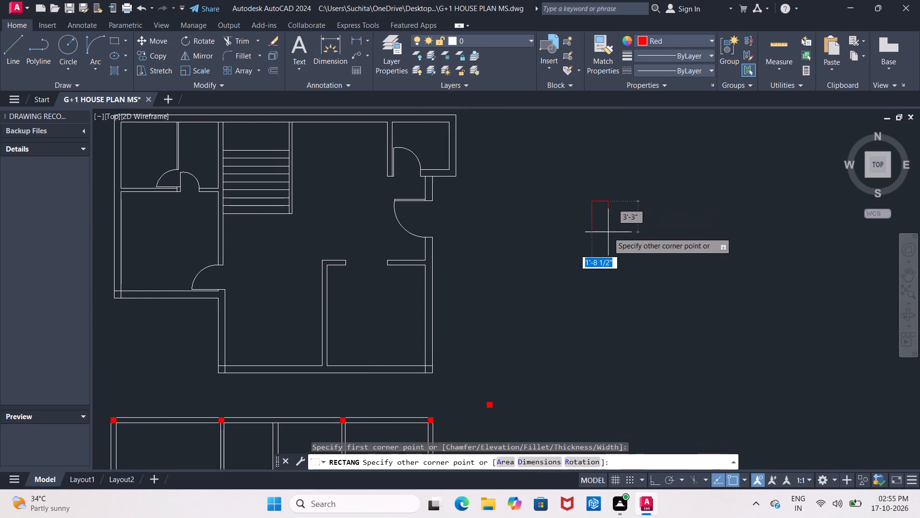
key(9)
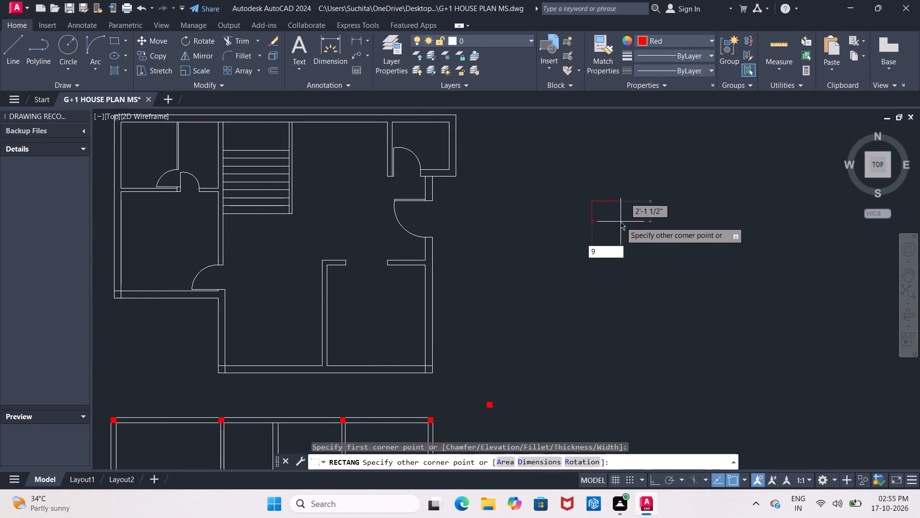
key(shift+quotedbl)
key(Tab)
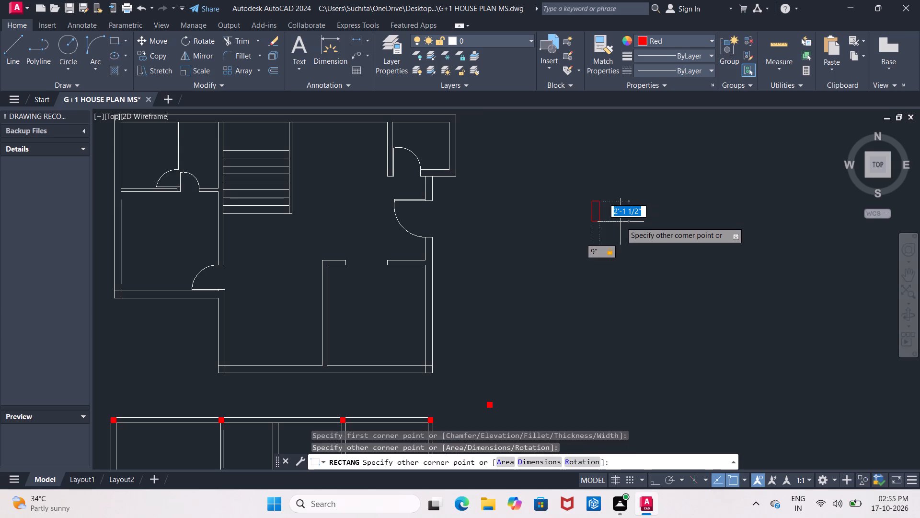
key(9)
key(shift+quotedbl)
key(Return)
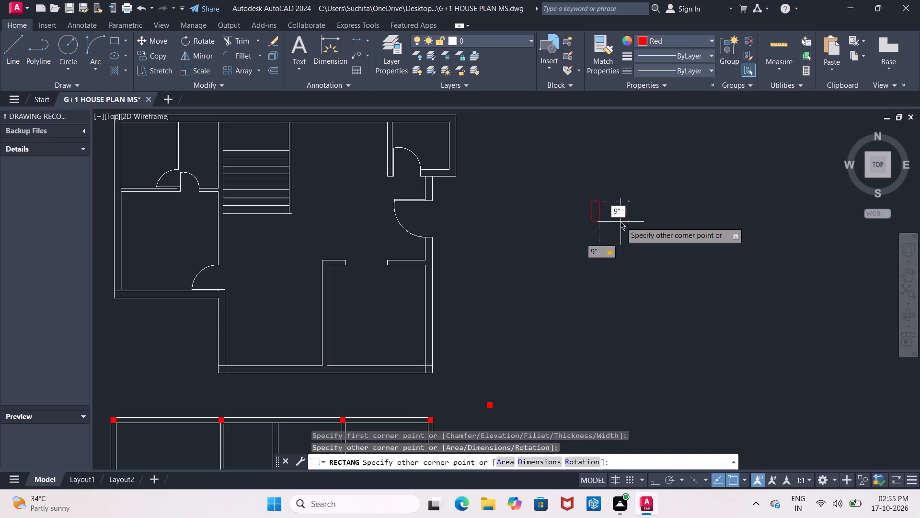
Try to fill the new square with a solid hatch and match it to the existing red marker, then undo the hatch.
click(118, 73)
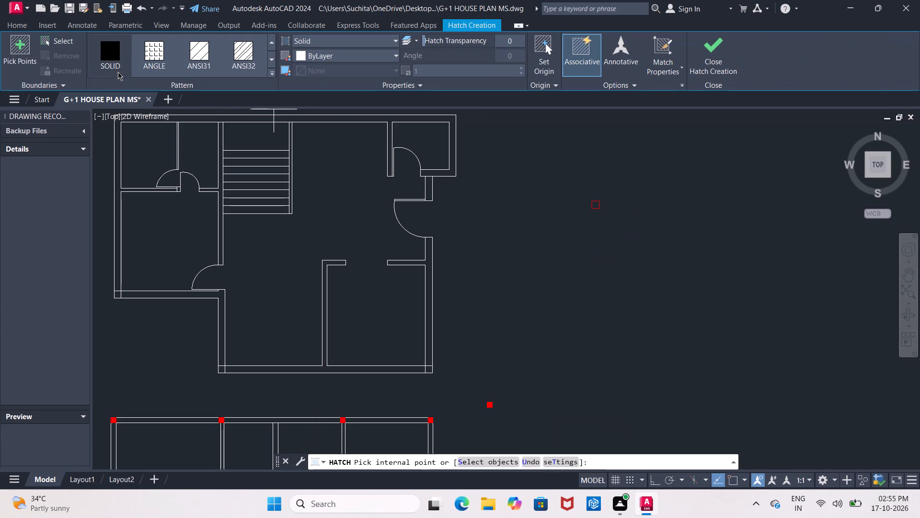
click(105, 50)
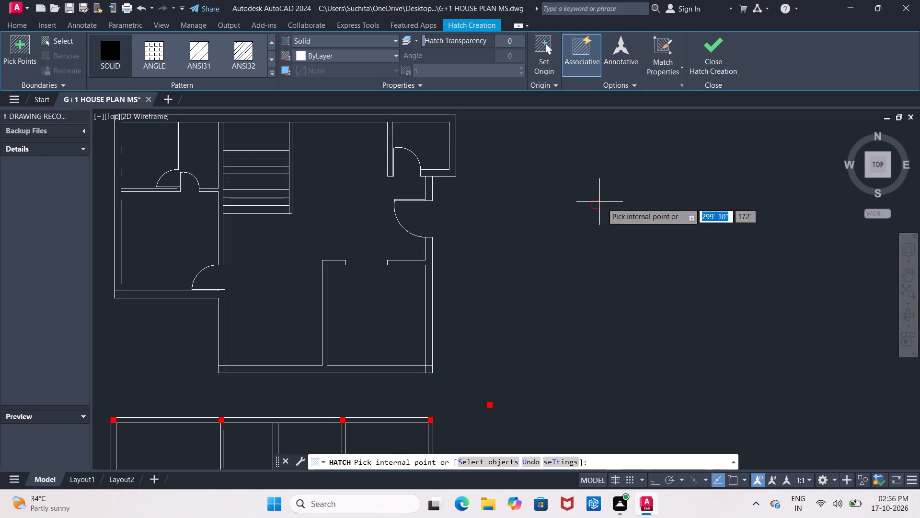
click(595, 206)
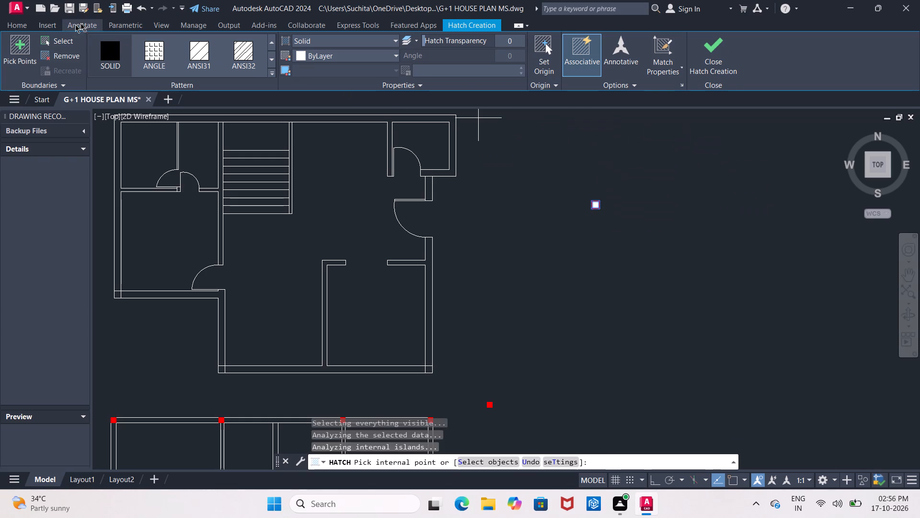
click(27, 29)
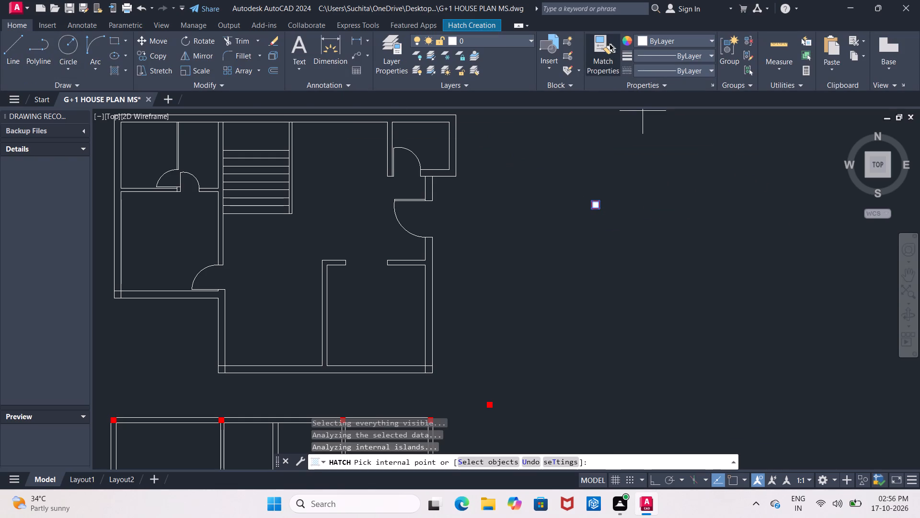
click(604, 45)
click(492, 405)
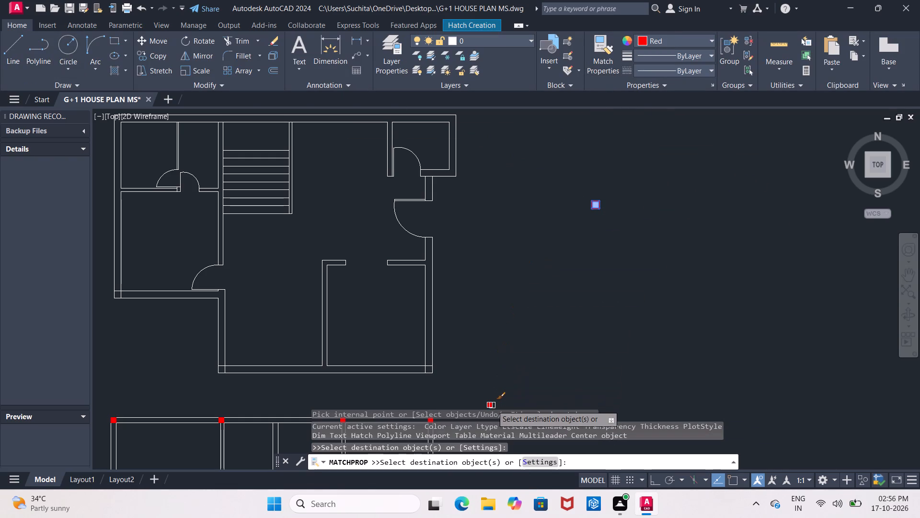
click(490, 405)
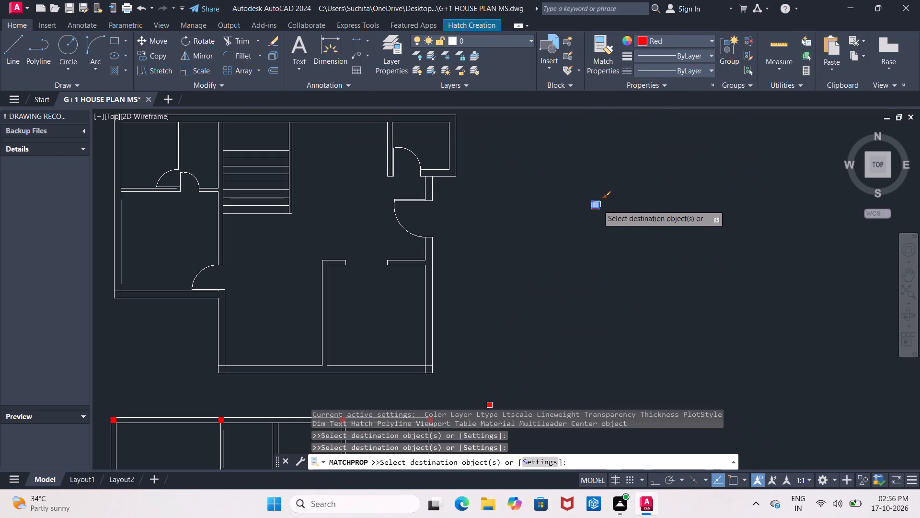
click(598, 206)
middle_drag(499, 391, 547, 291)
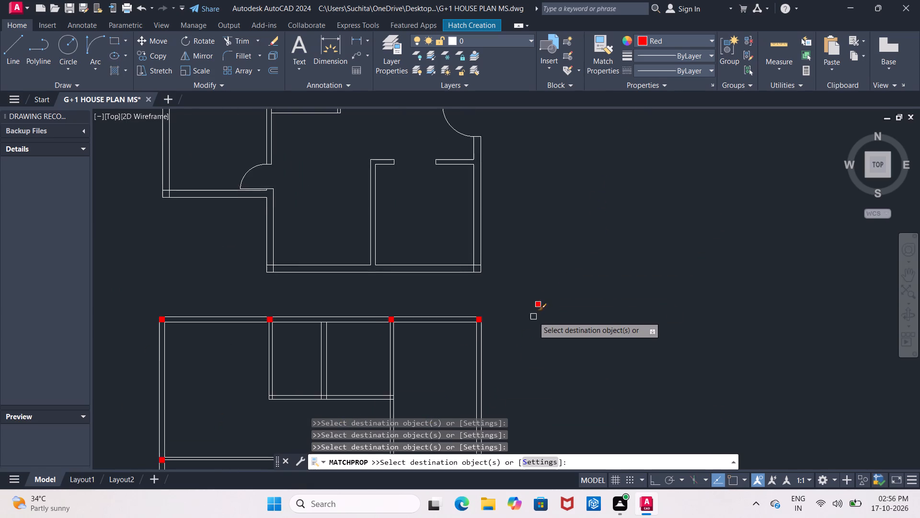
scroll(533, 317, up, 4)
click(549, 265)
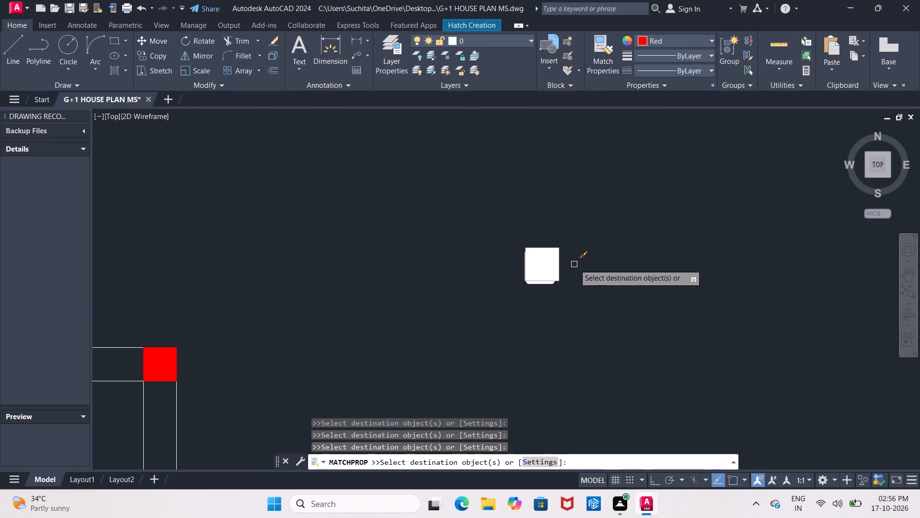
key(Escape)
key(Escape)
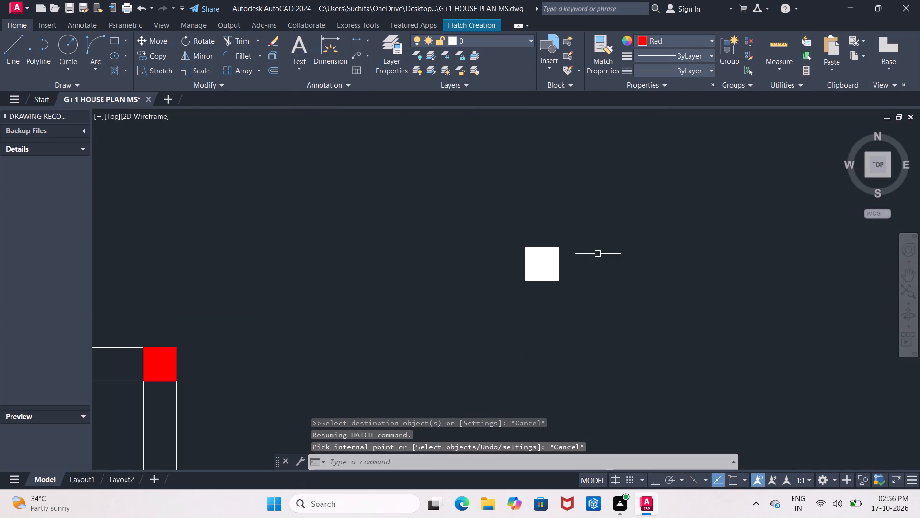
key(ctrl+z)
Match the new square's outline to the properties of the loose red marker between the two plans.
scroll(598, 254, down, 1)
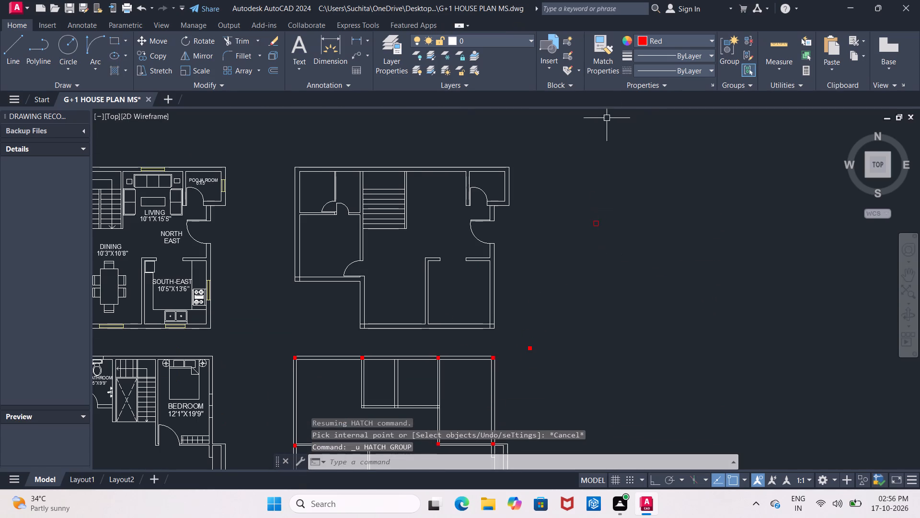
click(604, 46)
click(532, 350)
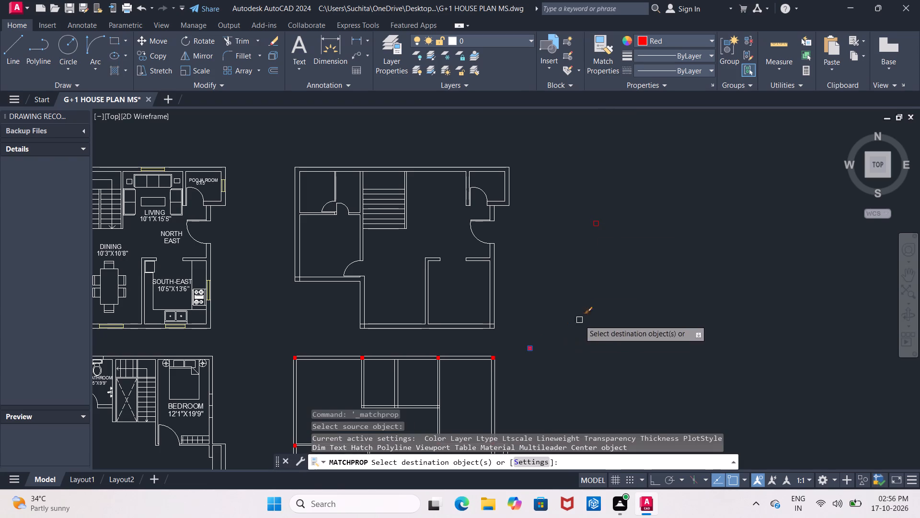
click(596, 223)
scroll(601, 226, up, 2)
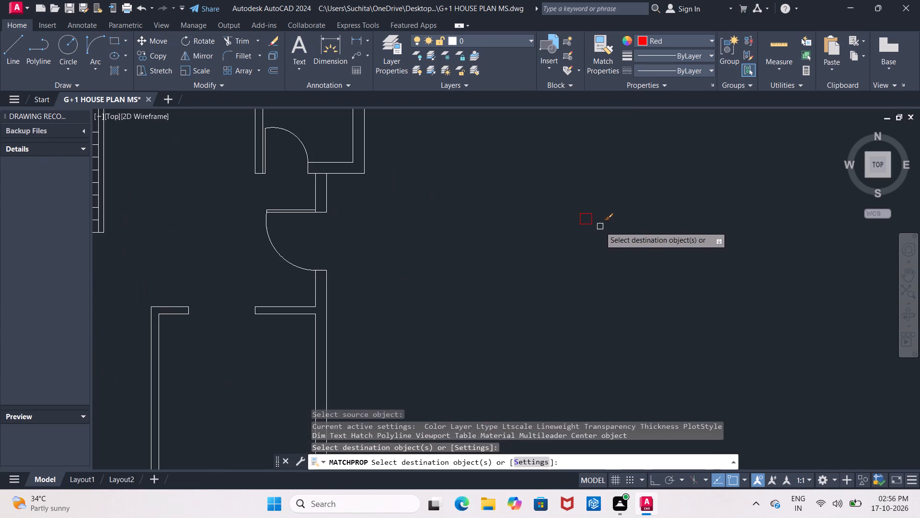
key(Escape)
Fill the new square with a solid hatch.
click(113, 72)
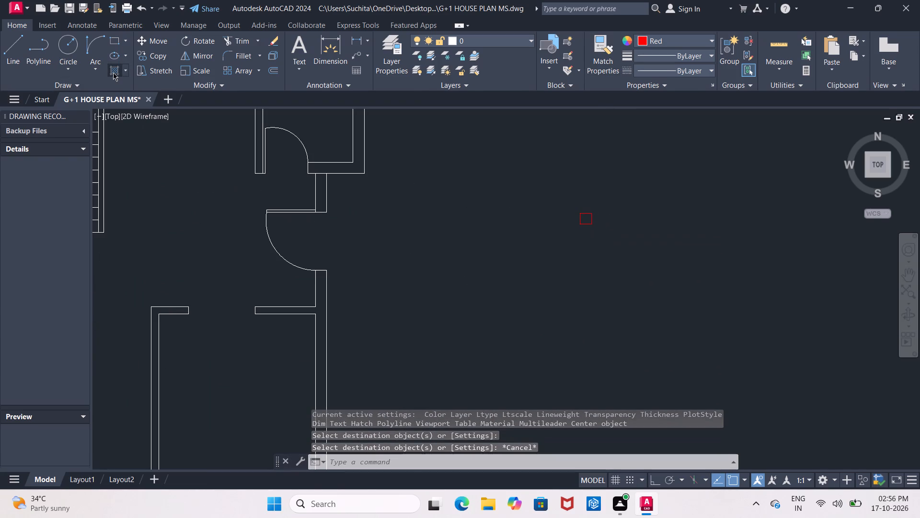
click(112, 48)
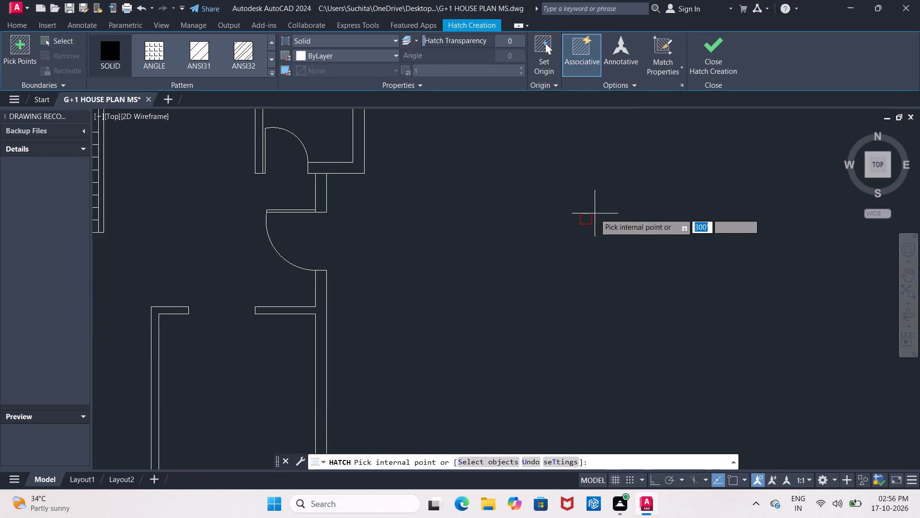
click(590, 217)
scroll(574, 279, down, 1)
middle_drag(574, 279, 590, 221)
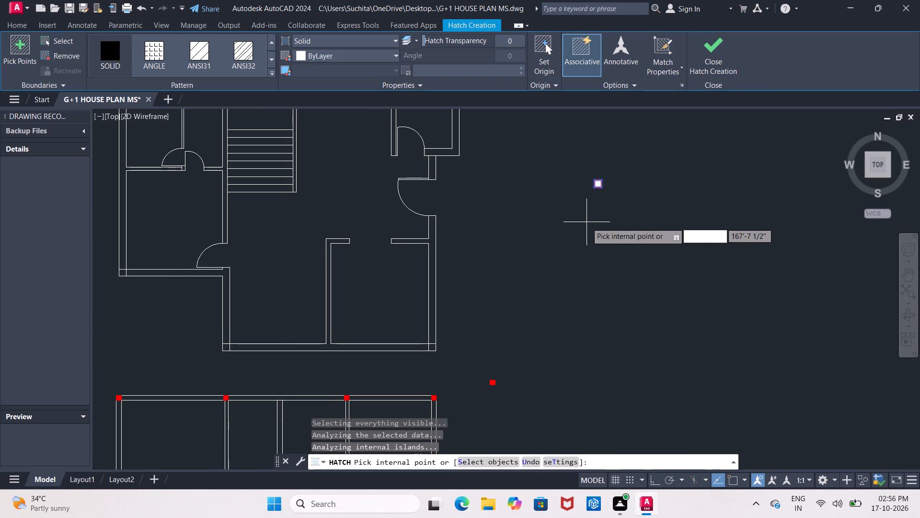
key(Escape)
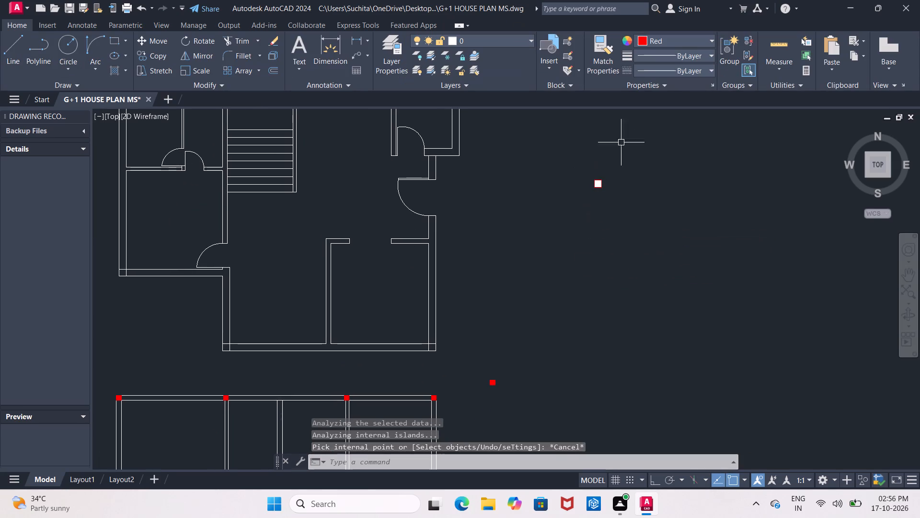
Match the new square's outline and solid fill to the properties of the loose red marker.
click(594, 53)
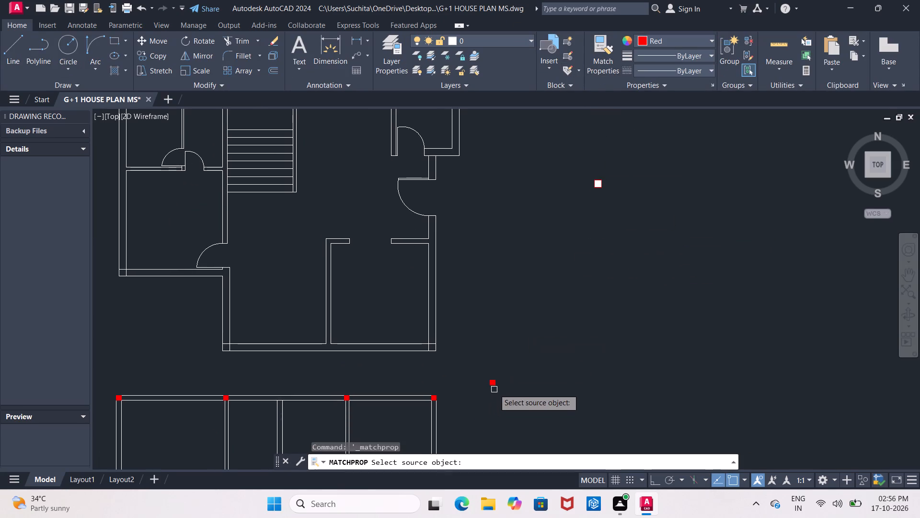
click(494, 384)
click(599, 184)
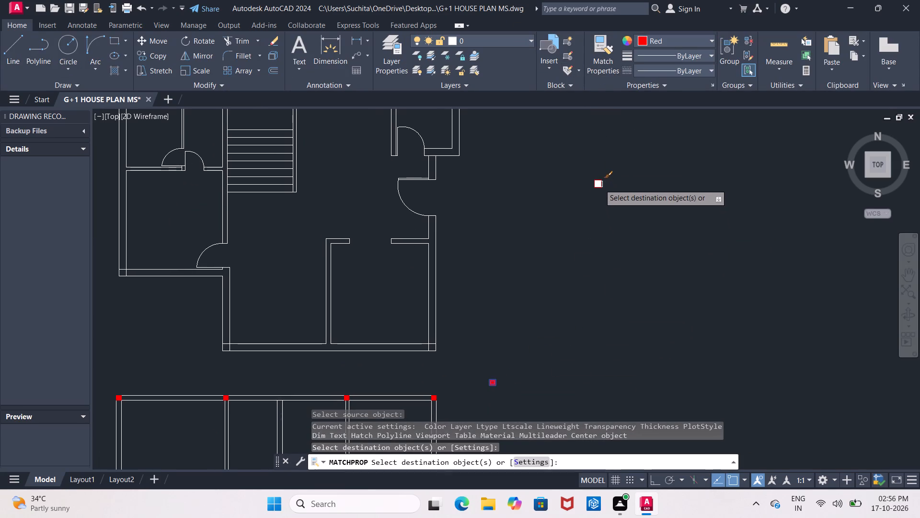
scroll(599, 184, up, 4)
click(589, 182)
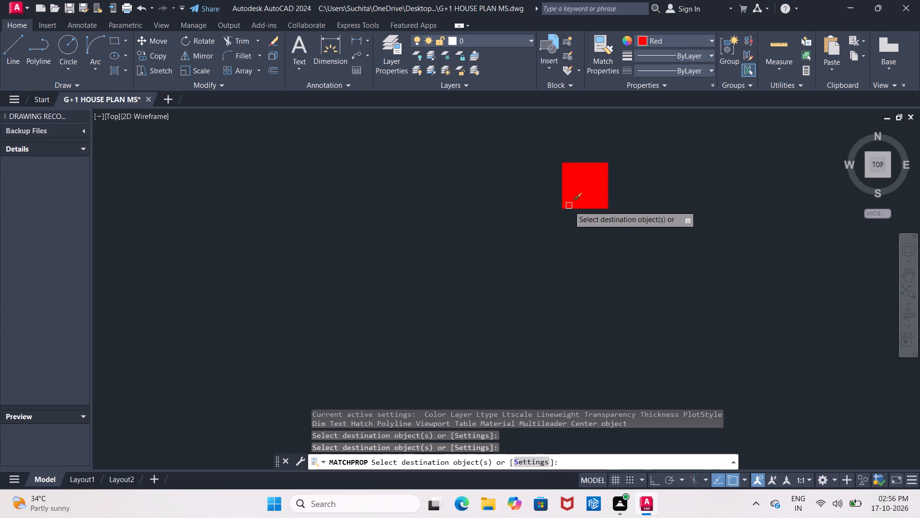
key(Escape)
Copy the new marker, outline and fill, by its lower-right corner onto the upper plan's lower-right outer wall corner.
drag(549, 151, 554, 159)
click(653, 269)
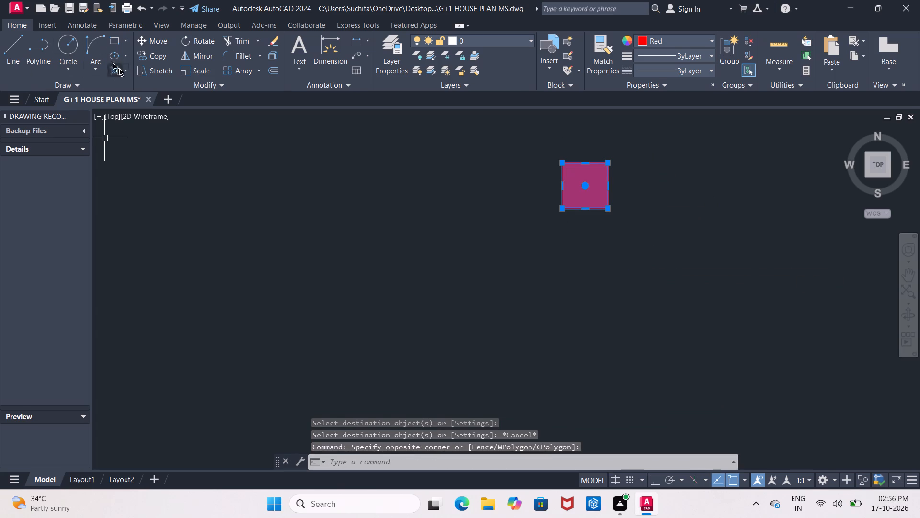
click(152, 58)
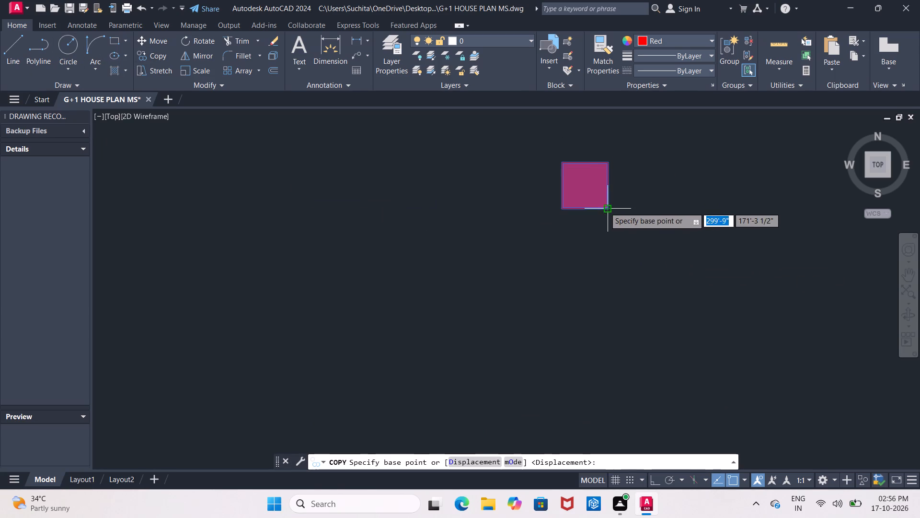
drag(605, 207, 599, 209)
scroll(401, 280, down, 3)
middle_drag(491, 279, 706, 277)
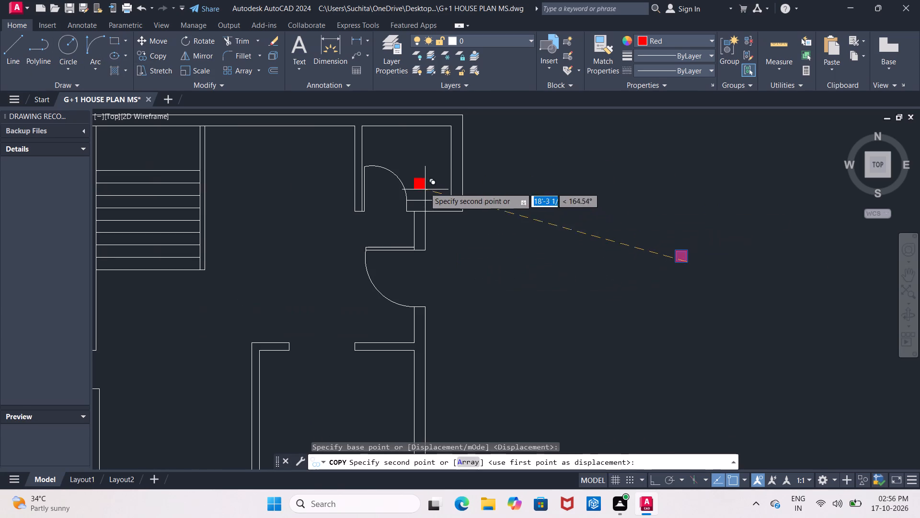
scroll(414, 165, down, 1)
middle_drag(414, 173, 414, 222)
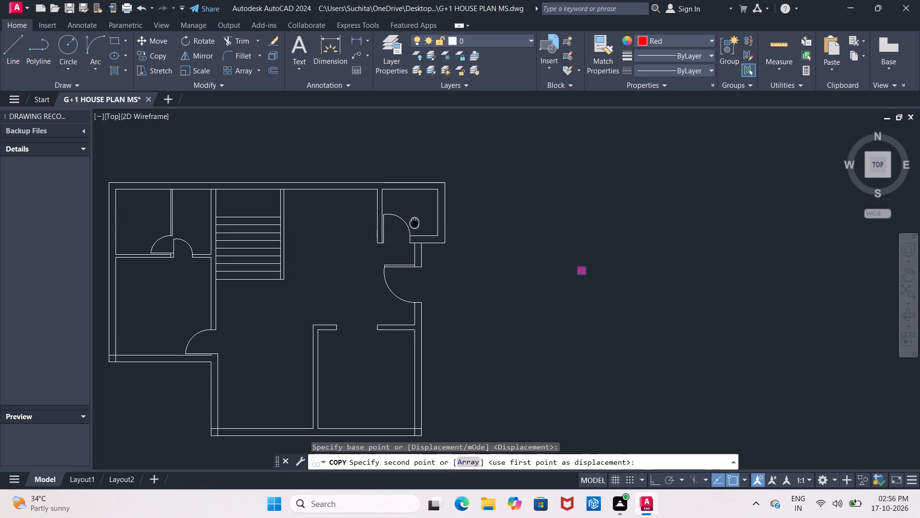
middle_drag(414, 222, 414, 228)
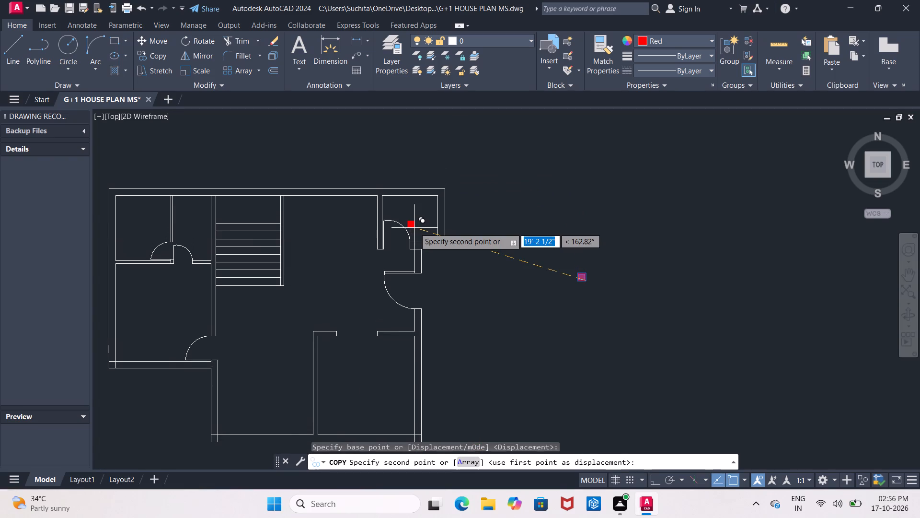
scroll(414, 228, down, 1)
middle_drag(414, 228, 460, 116)
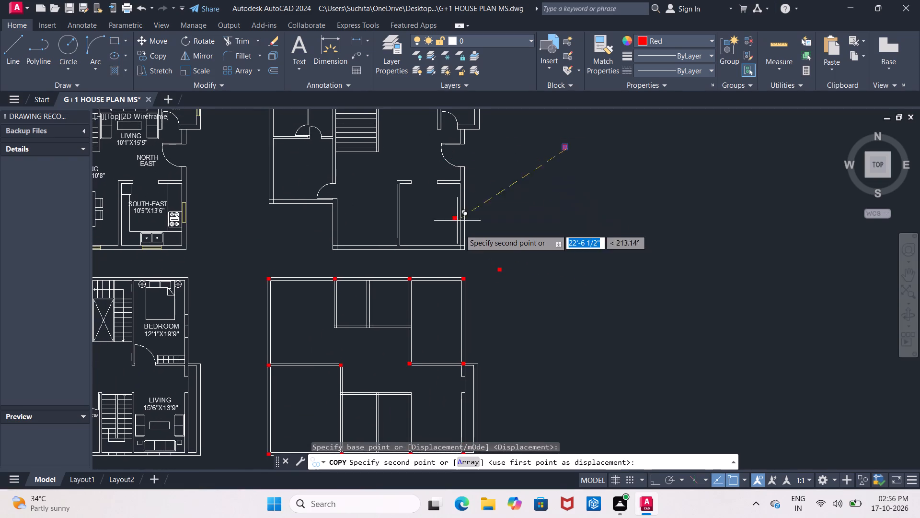
scroll(461, 240, up, 5)
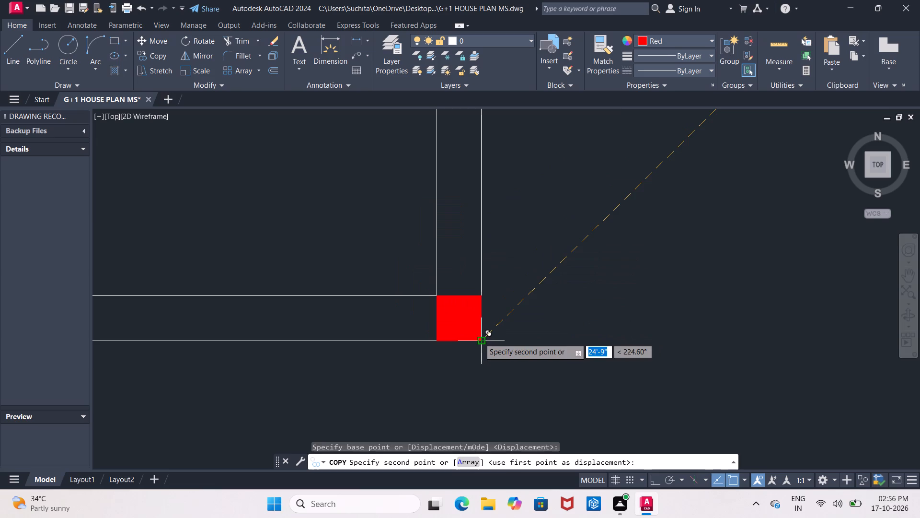
click(479, 338)
middle_drag(478, 220, 486, 350)
scroll(486, 350, down, 3)
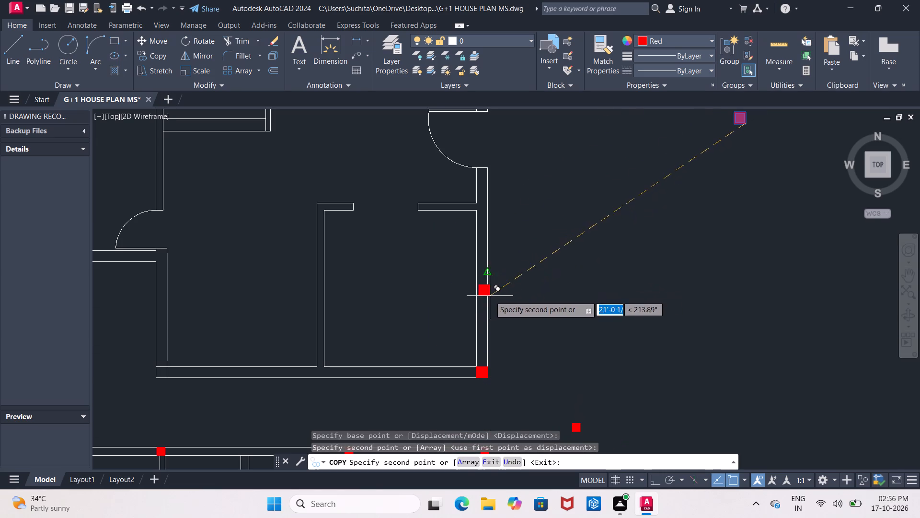
Copy the marker onto the upper plan's right outer wall at the wall end below the entrance door opening.
middle_drag(477, 276, 493, 357)
middle_drag(506, 231, 502, 278)
scroll(496, 273, down, 2)
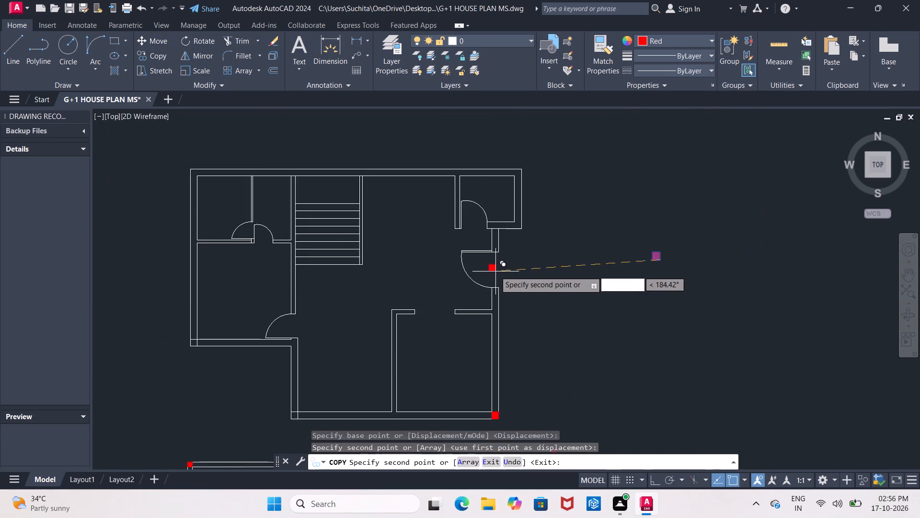
scroll(491, 268, down, 1)
scroll(486, 291, up, 6)
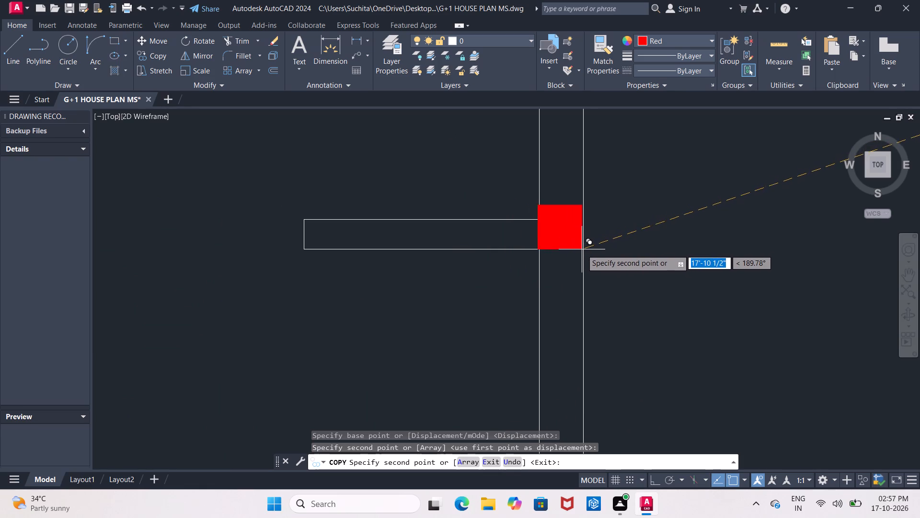
click(584, 249)
scroll(584, 249, down, 4)
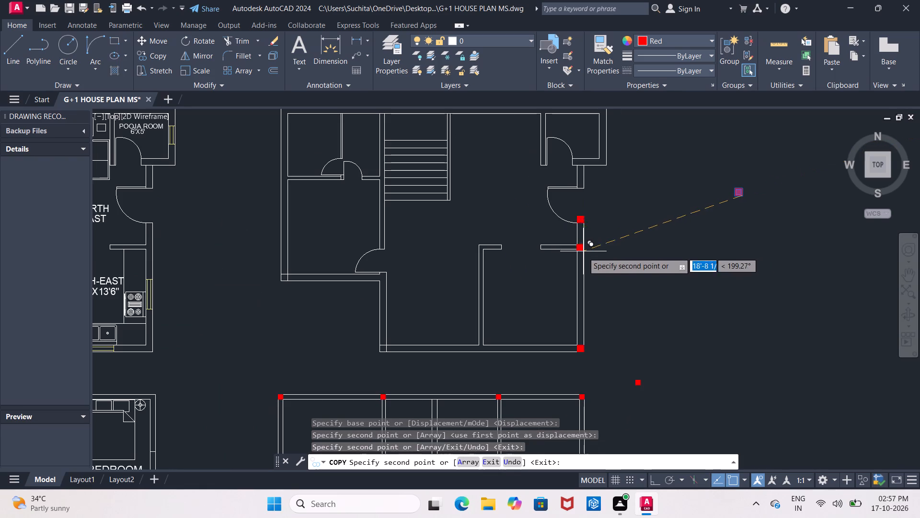
key(Escape)
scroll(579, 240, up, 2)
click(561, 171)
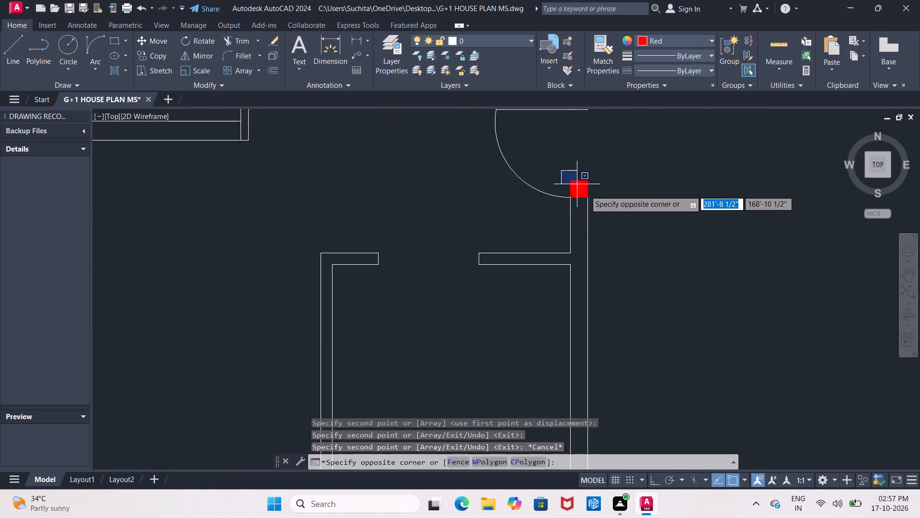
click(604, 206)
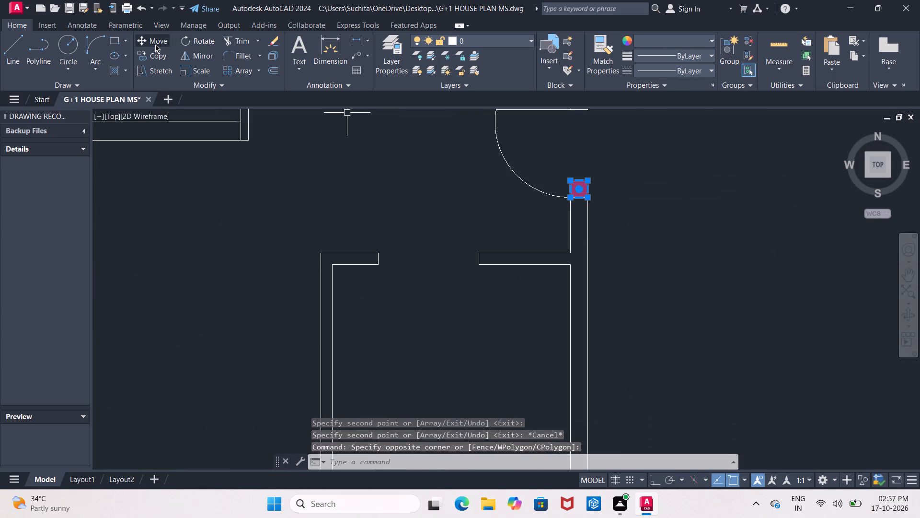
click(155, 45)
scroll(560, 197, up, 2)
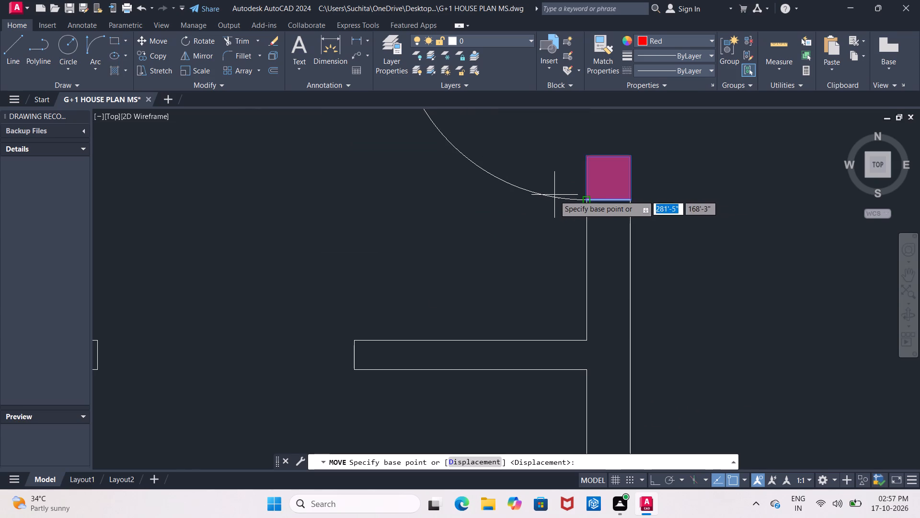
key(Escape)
Move the marker by its lower-left corner 2'-11" down the right outer wall, onto the lower corner of the partition junction.
middle_drag(655, 240, 600, 247)
scroll(655, 240, up, 1)
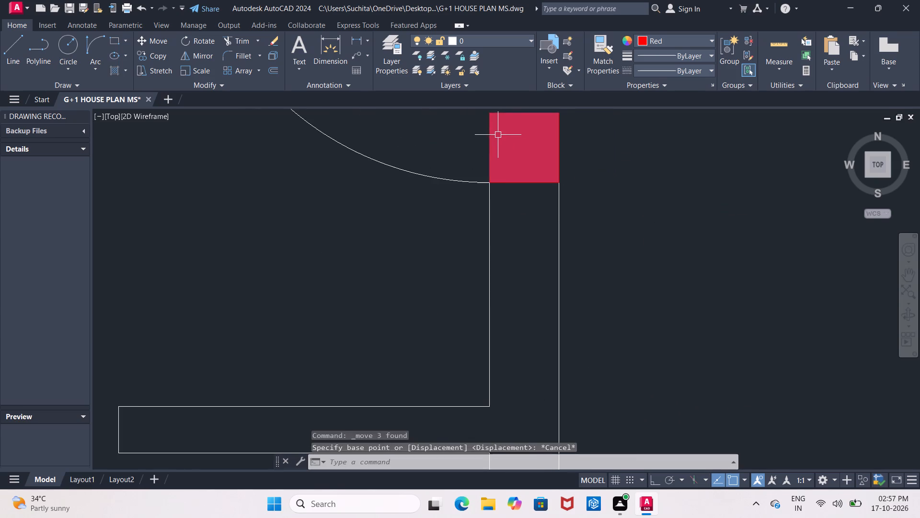
middle_drag(500, 136, 496, 200)
drag(473, 162, 483, 170)
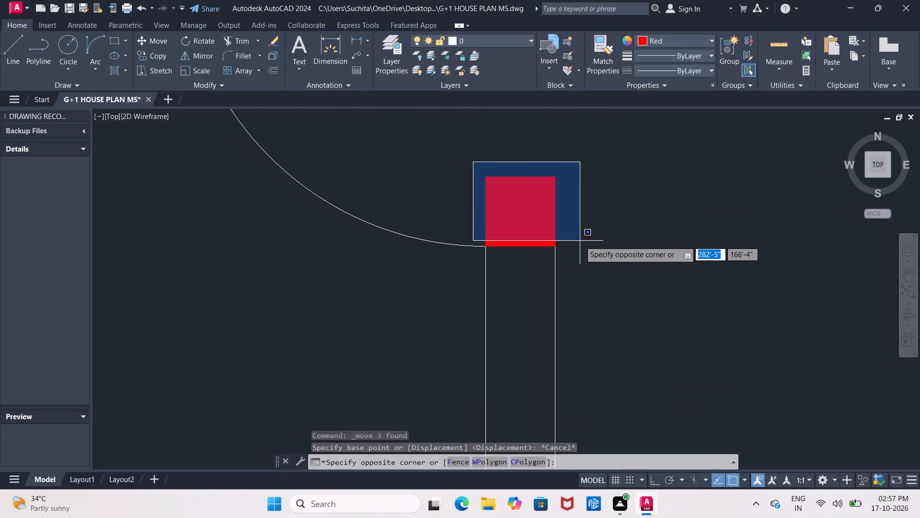
click(582, 247)
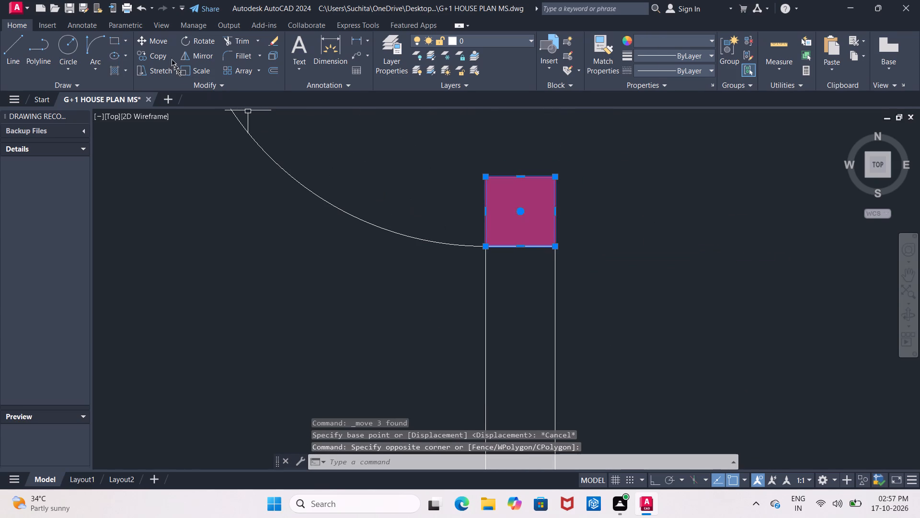
click(161, 41)
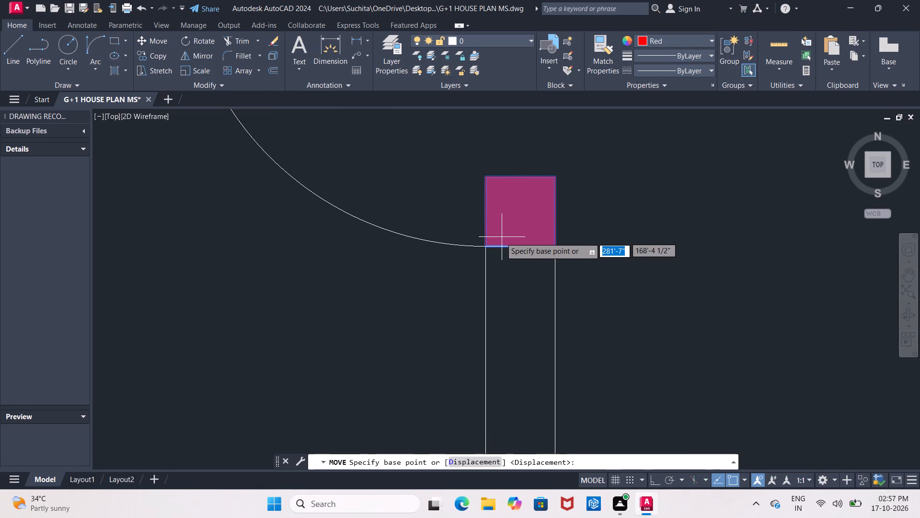
click(486, 245)
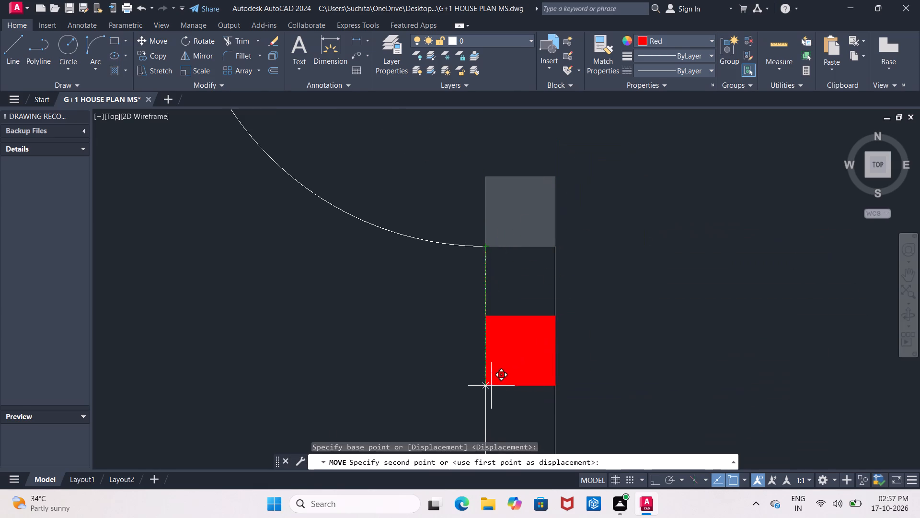
middle_drag(494, 351, 512, 244)
scroll(496, 349, down, 1)
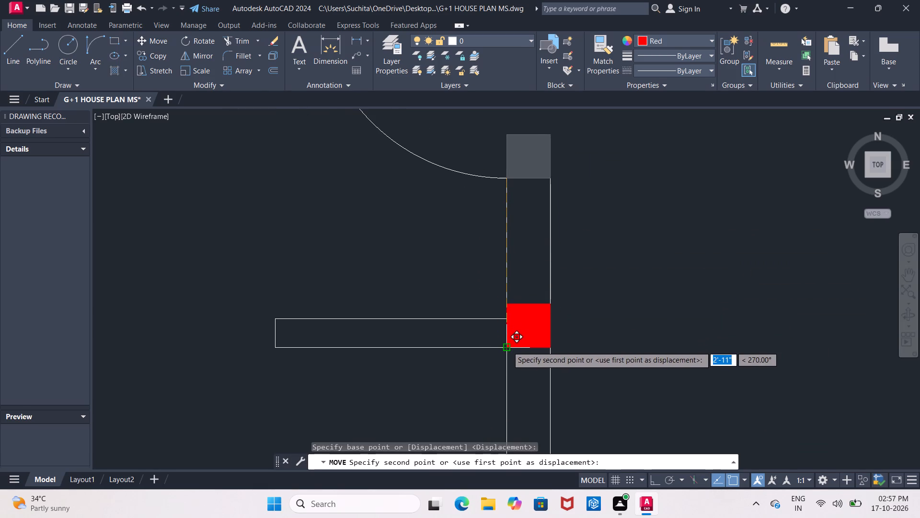
click(507, 346)
Draw a line across the entrance door opening along the outer face of the upper plan's right wall.
middle_drag(524, 255, 511, 272)
scroll(525, 255, down, 3)
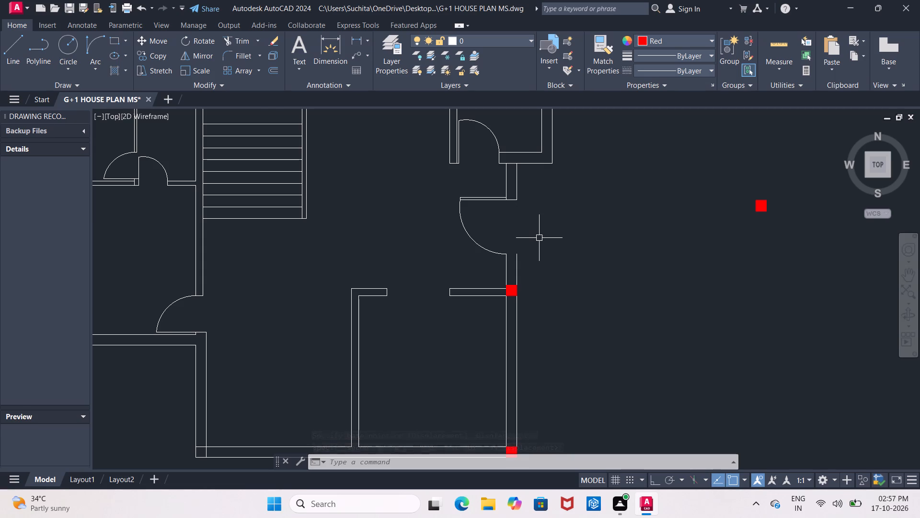
click(22, 41)
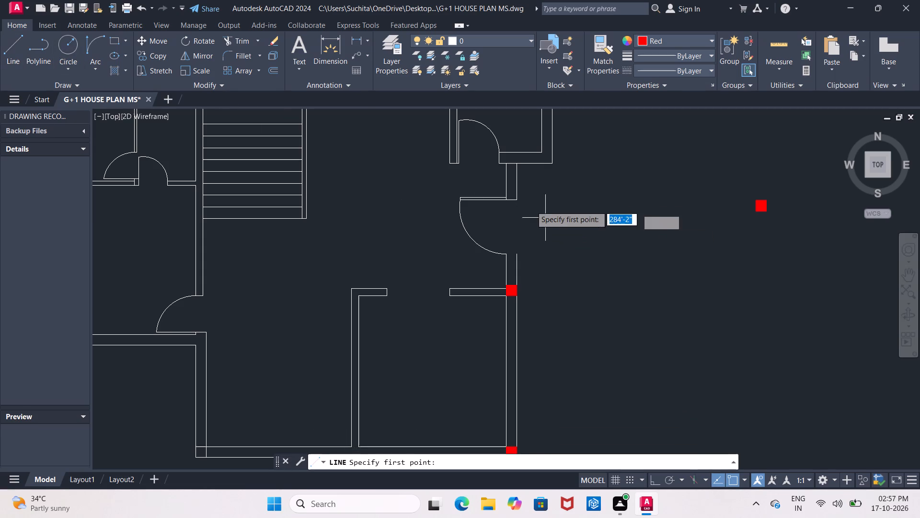
click(517, 201)
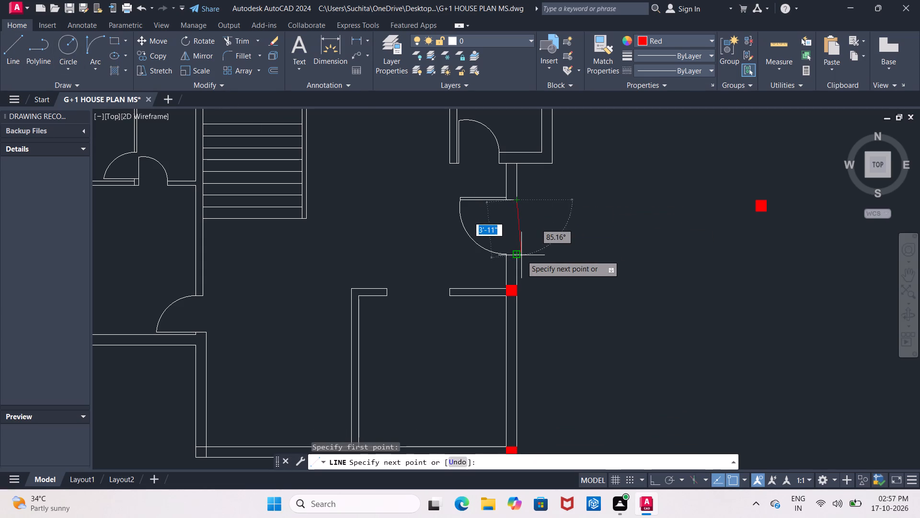
click(517, 258)
key(Escape)
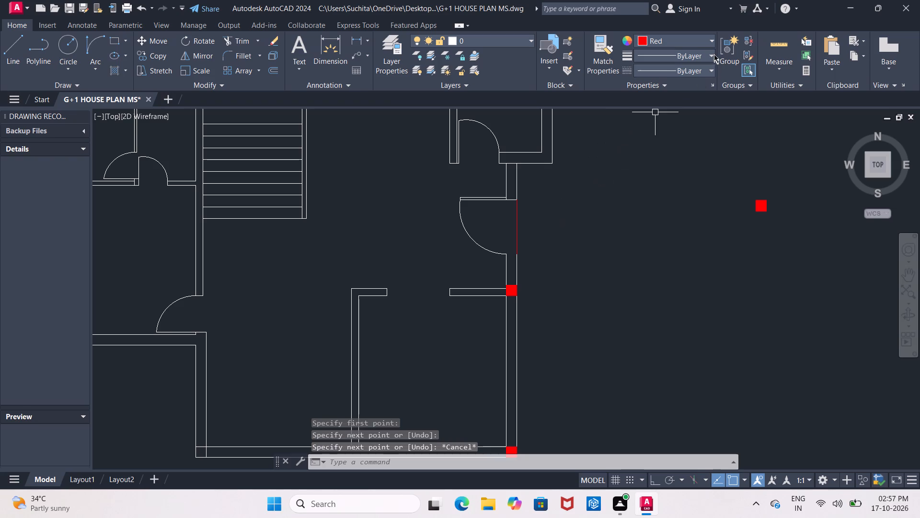
Set the current object colour to ByLayer.
click(701, 41)
click(646, 57)
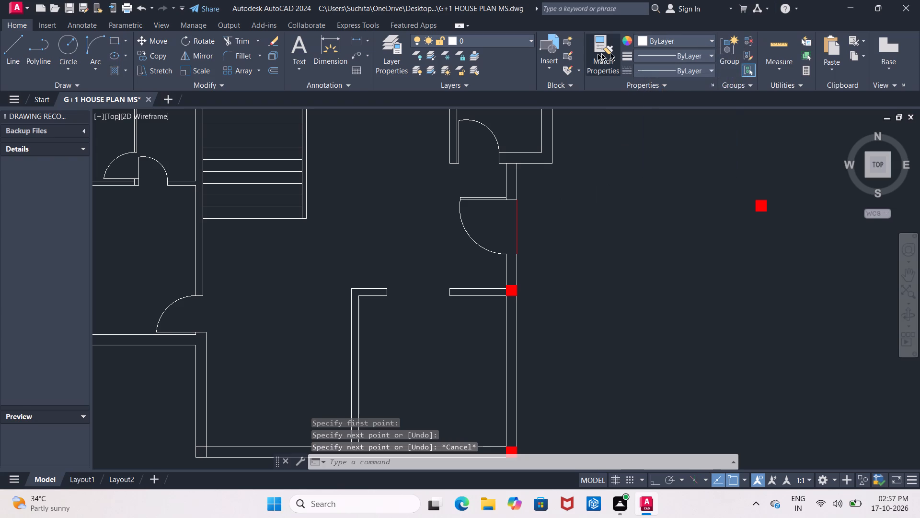
Match the new line across the entrance door opening to the properties of the door's swing arc.
click(598, 50)
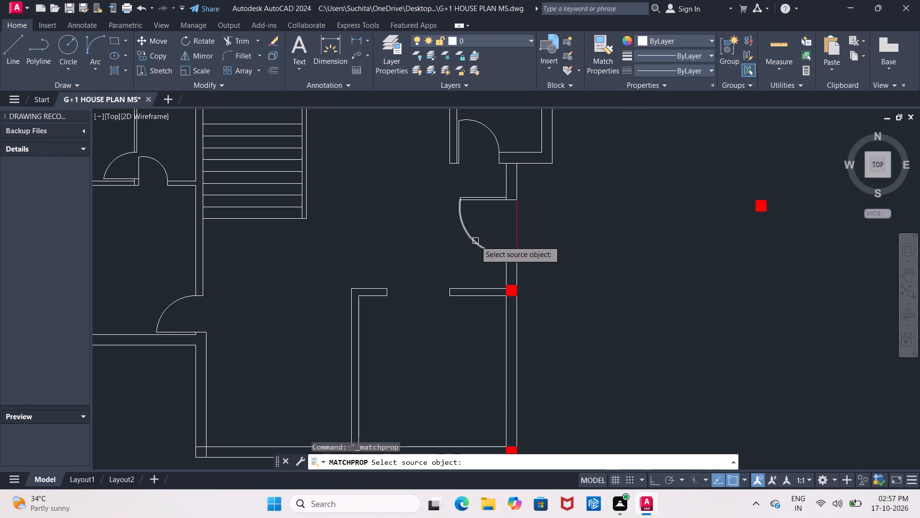
click(475, 241)
click(515, 228)
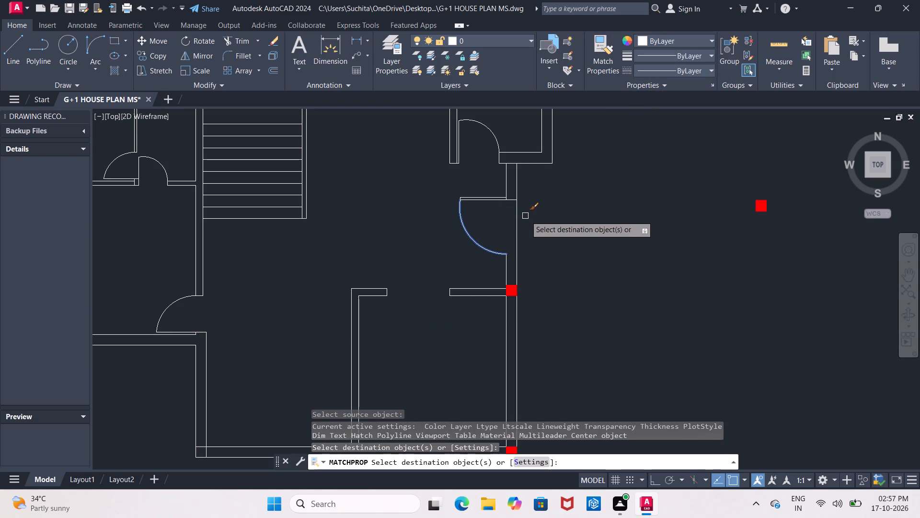
key(Escape)
Copy the loose marker beside the upper plan, outline and fill, by its upper-right corner onto the plan's upper-right outer corner.
middle_drag(529, 223, 531, 238)
scroll(531, 239, down, 1)
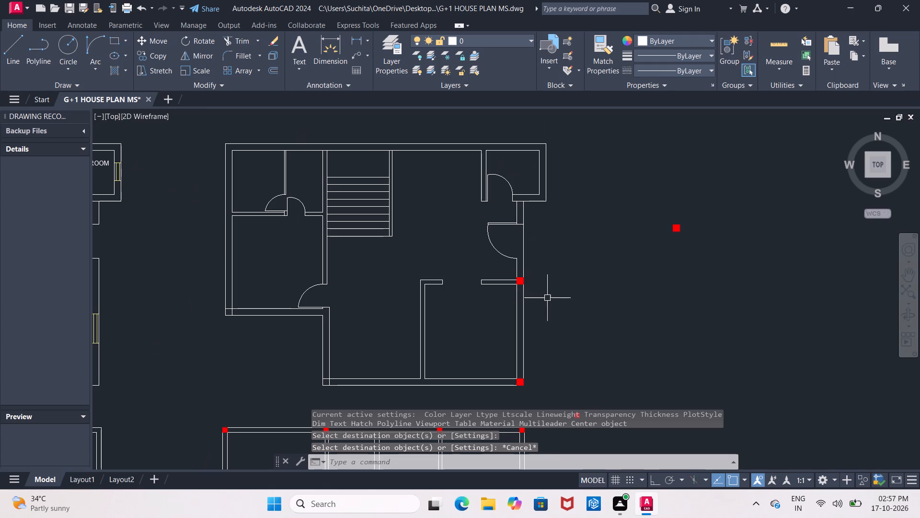
drag(665, 209, 678, 220)
click(729, 280)
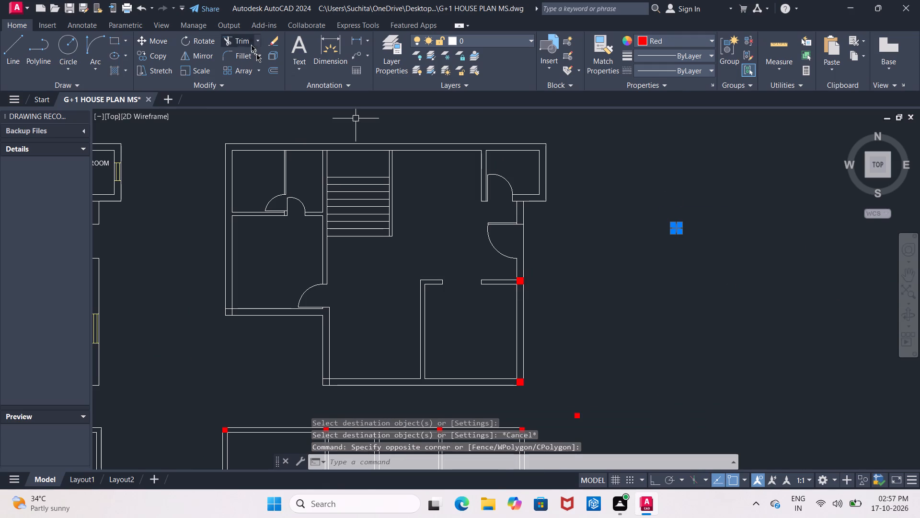
click(158, 55)
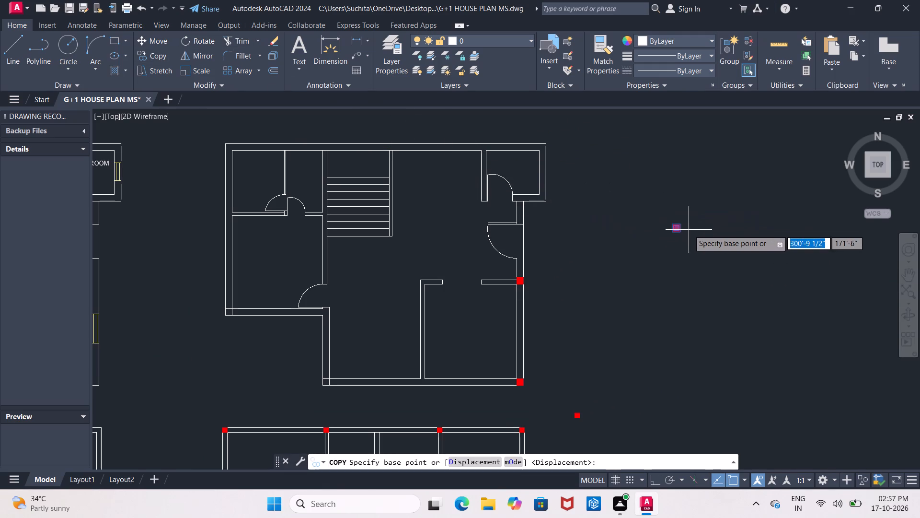
scroll(669, 223, up, 1)
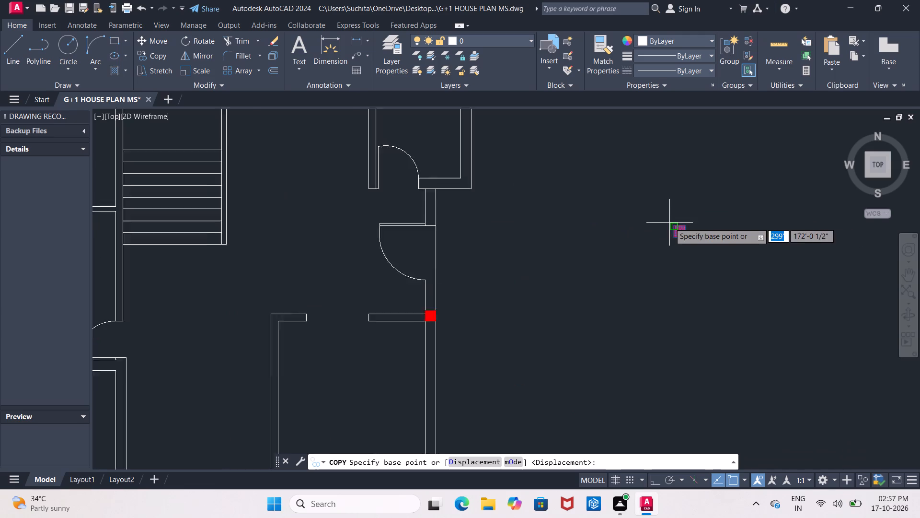
scroll(669, 223, up, 1)
click(695, 226)
middle_drag(510, 188, 631, 311)
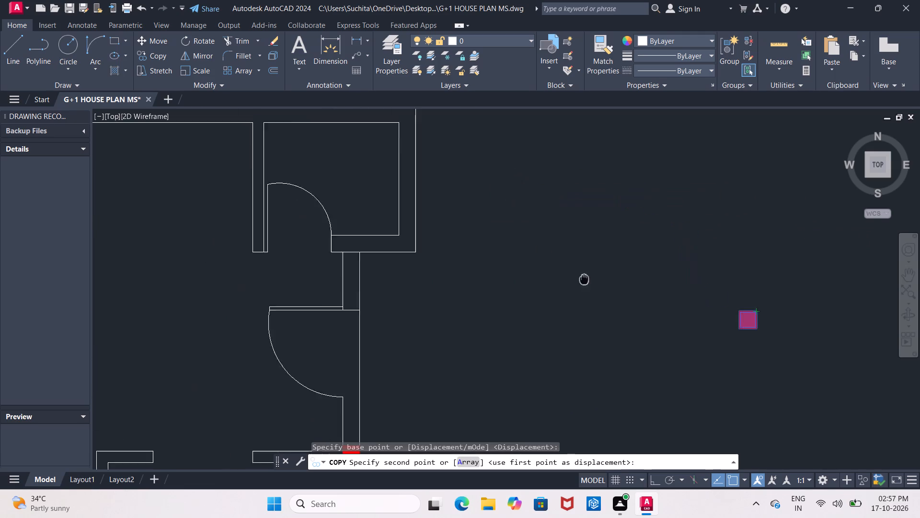
middle_drag(631, 311, 634, 316)
scroll(466, 162, up, 3)
middle_drag(466, 157, 478, 241)
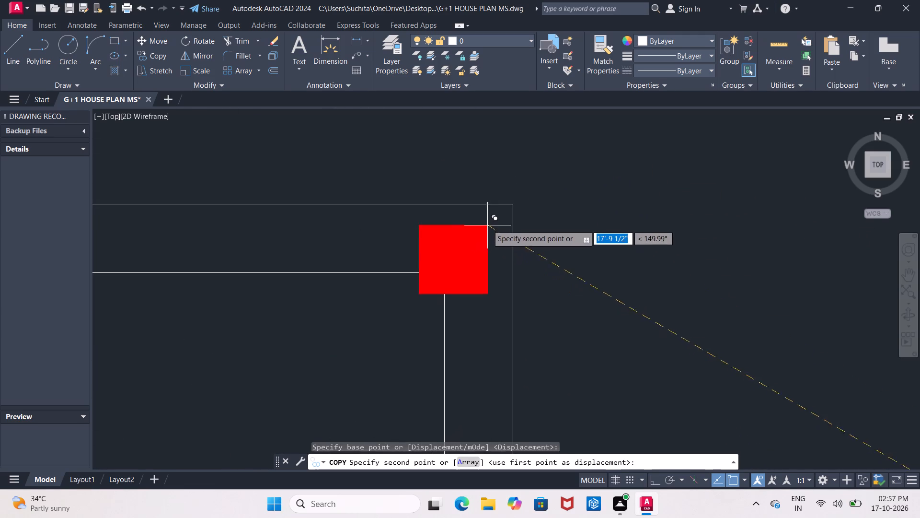
click(511, 205)
scroll(431, 223, down, 3)
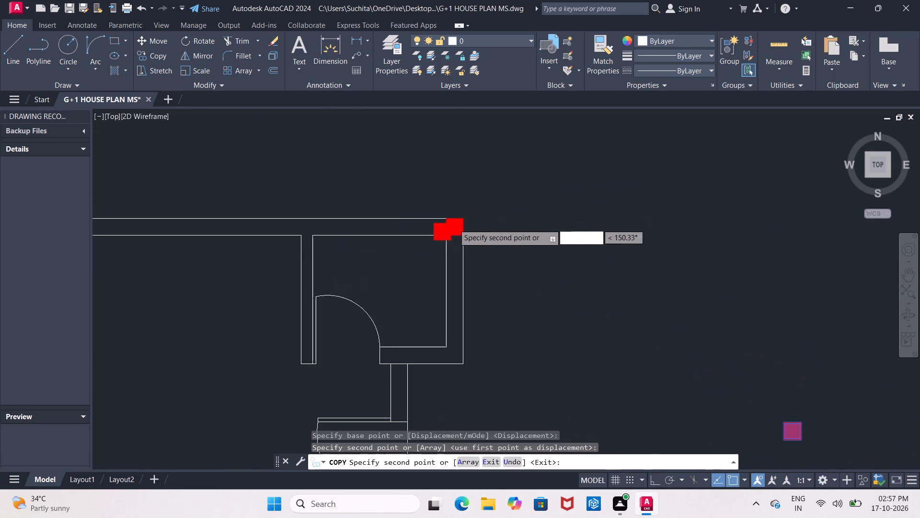
Place another marker copy just above the top outer wall, near the left partition of the small upper-right room.
middle_drag(406, 238, 495, 240)
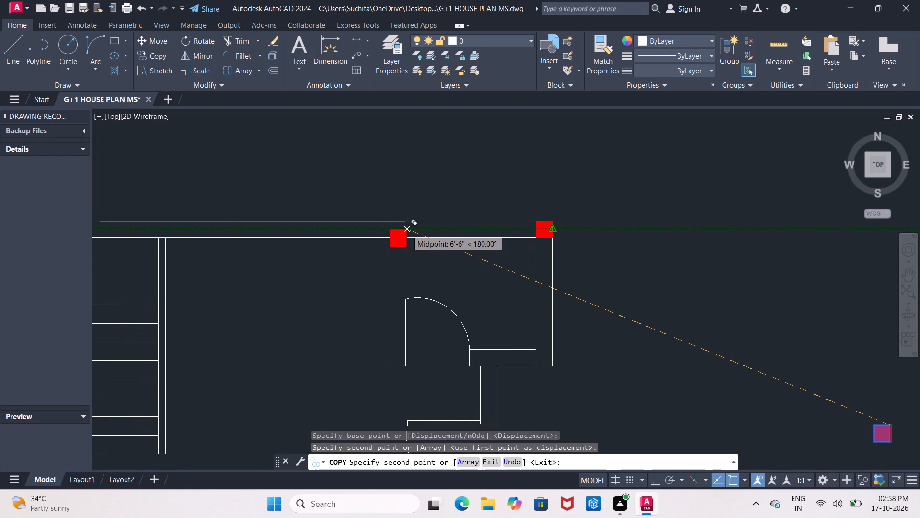
scroll(426, 229, down, 2)
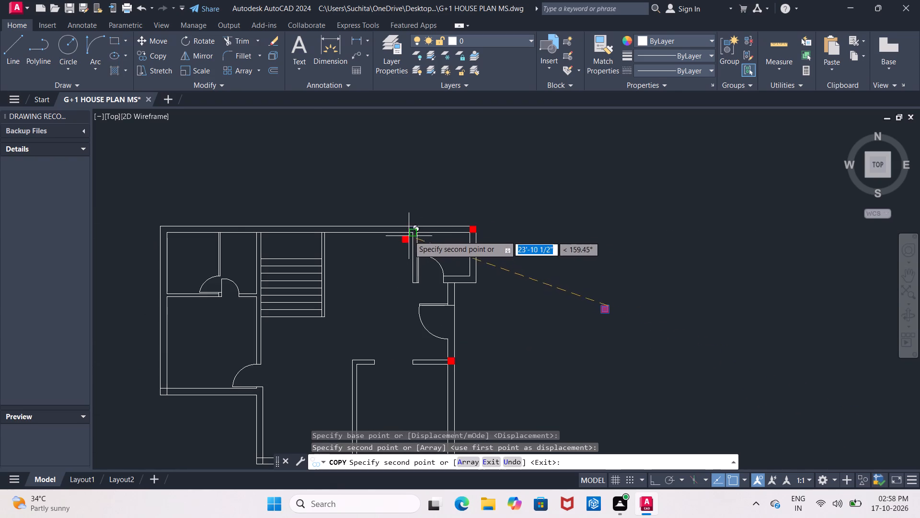
scroll(409, 235, up, 2)
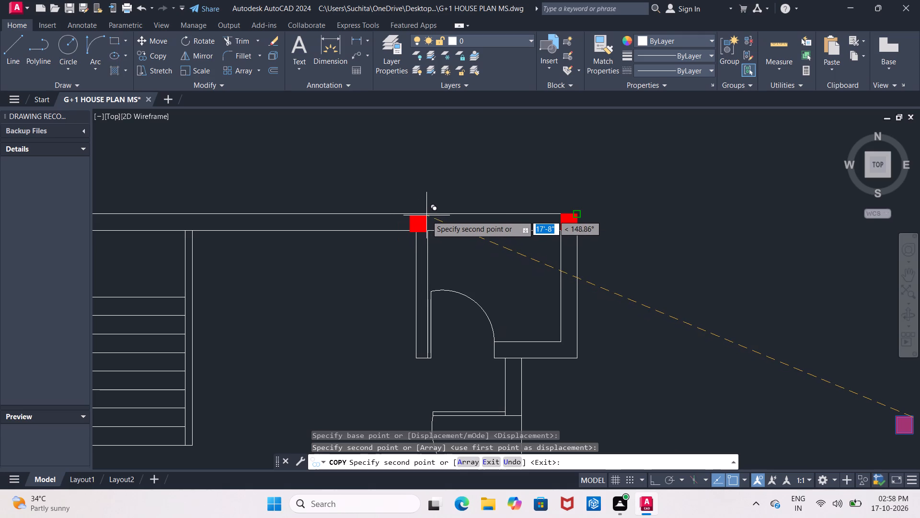
scroll(427, 215, up, 3)
scroll(428, 214, down, 5)
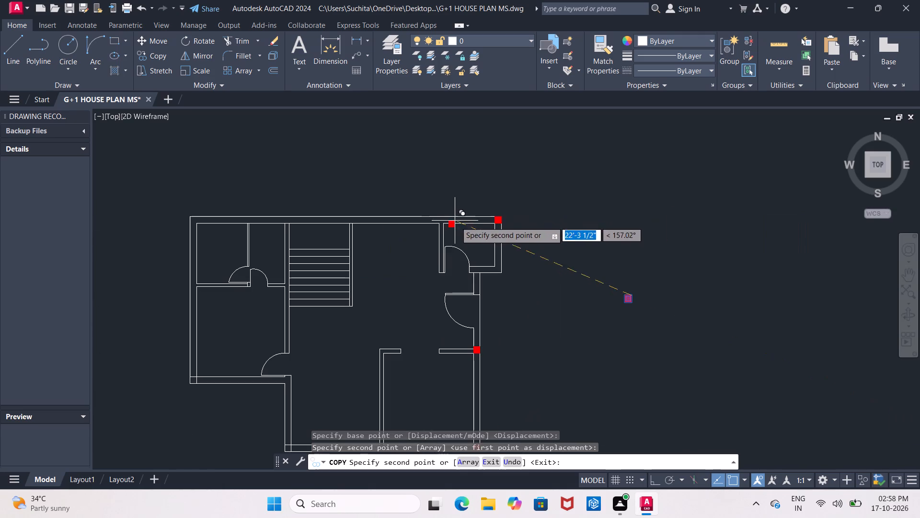
scroll(356, 220, up, 1)
scroll(404, 222, down, 1)
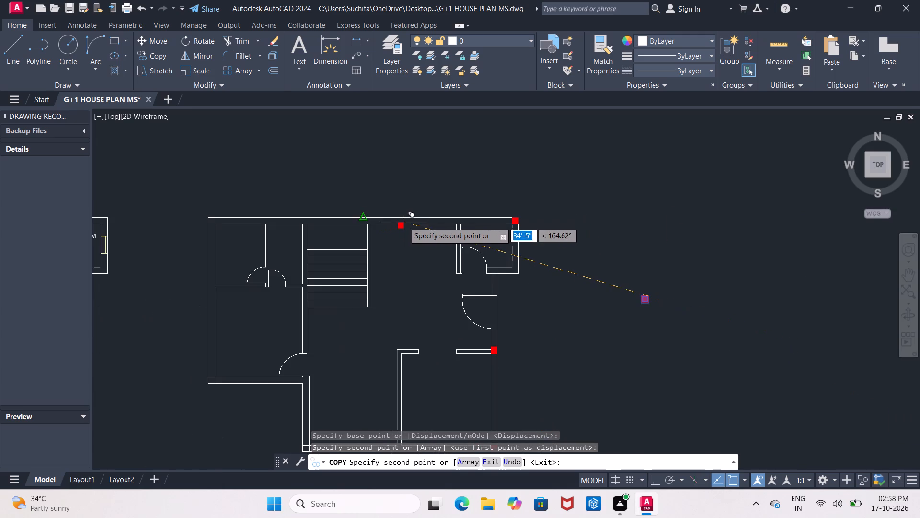
scroll(420, 227, up, 4)
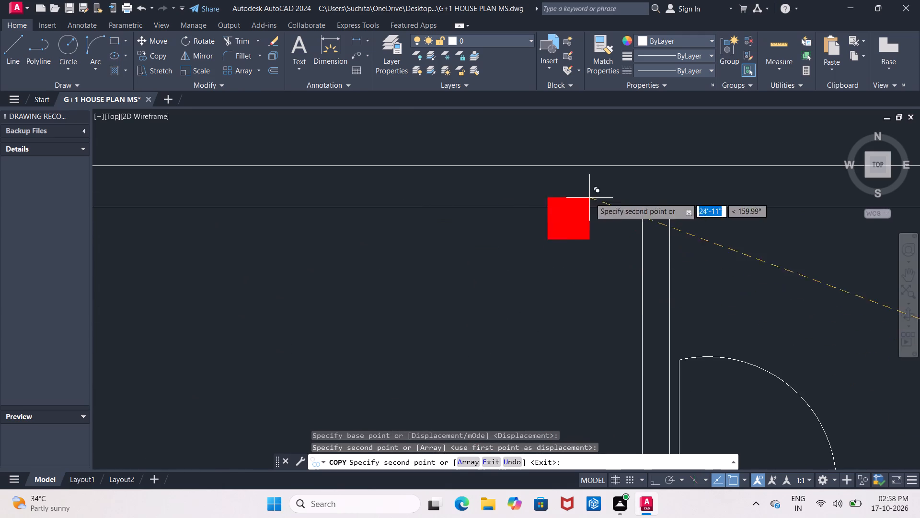
middle_drag(595, 196, 465, 226)
click(528, 136)
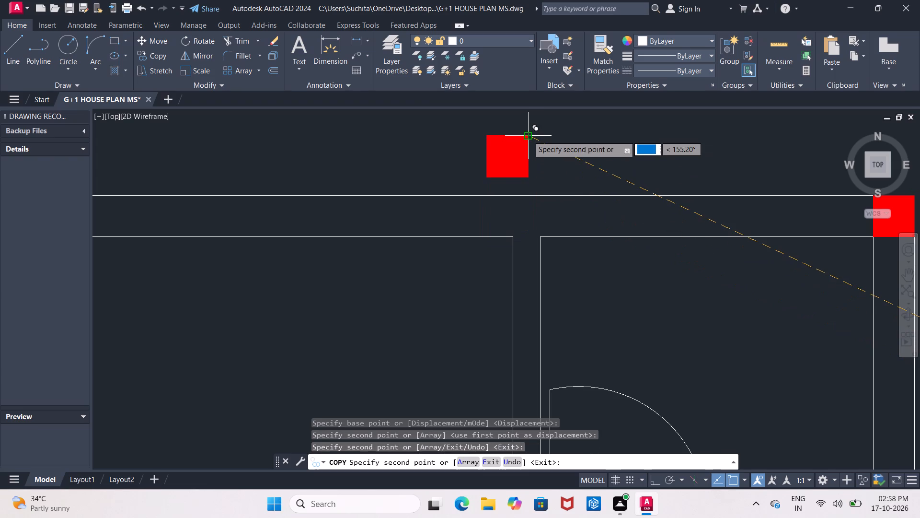
key(Escape)
Move the loose marker by its lower-right corner onto the top outer wall's junction with the left partition of the small upper-right room.
click(472, 126)
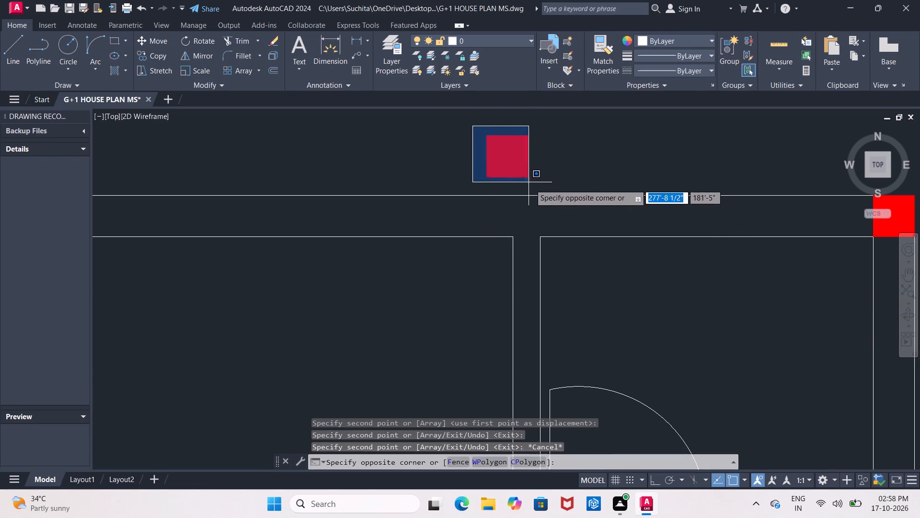
click(532, 188)
click(148, 46)
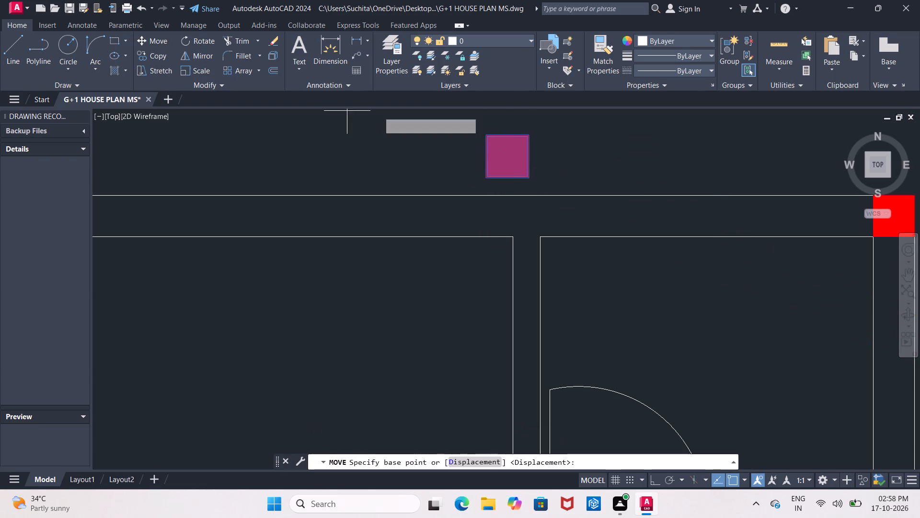
click(528, 179)
click(543, 236)
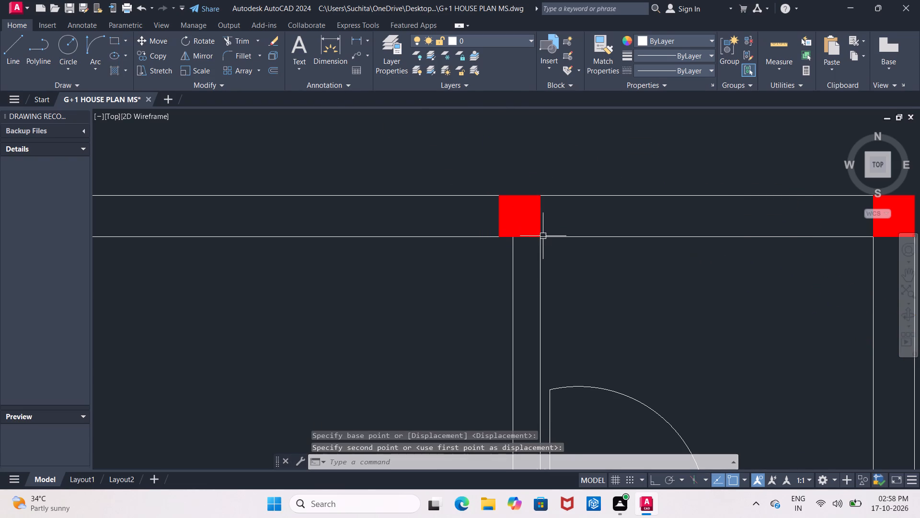
Copy that marker by its lower-right corner onto the top outer wall's junction with the wall left of the staircase.
drag(488, 180, 501, 202)
click(555, 258)
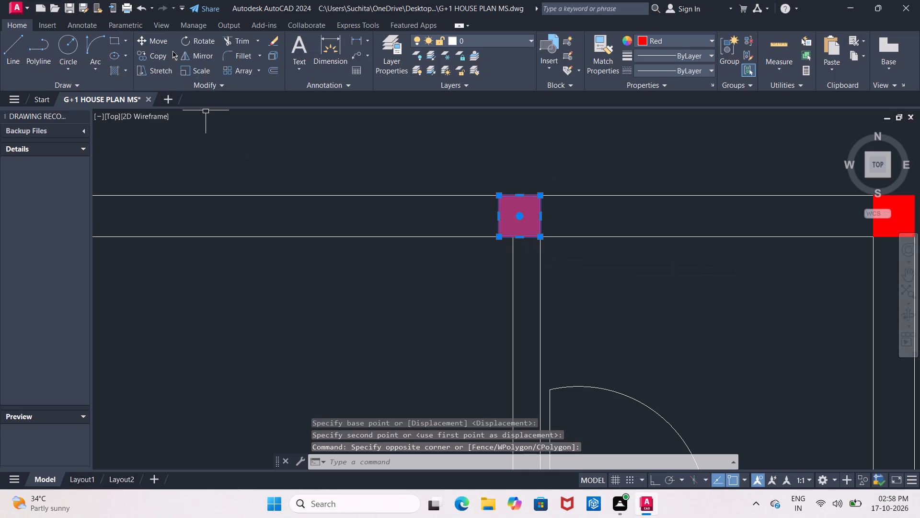
click(158, 59)
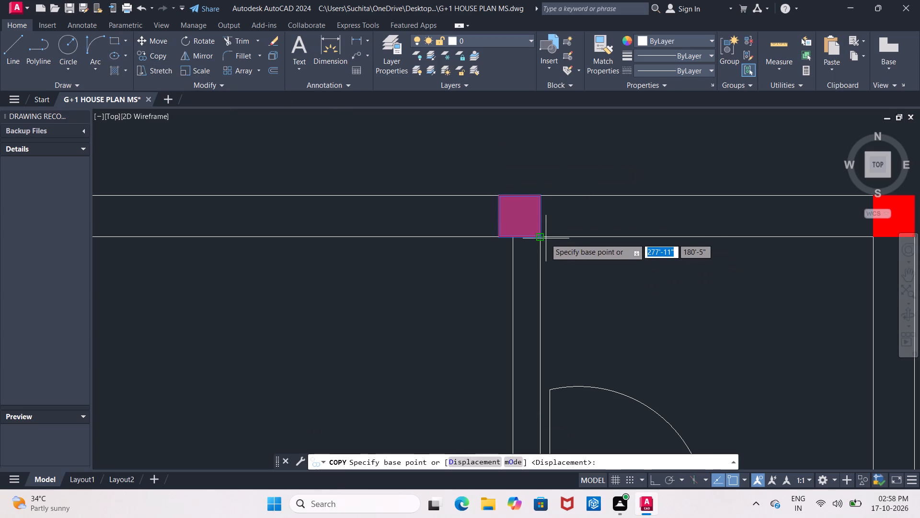
click(538, 237)
middle_drag(366, 247, 919, 235)
scroll(582, 256, down, 2)
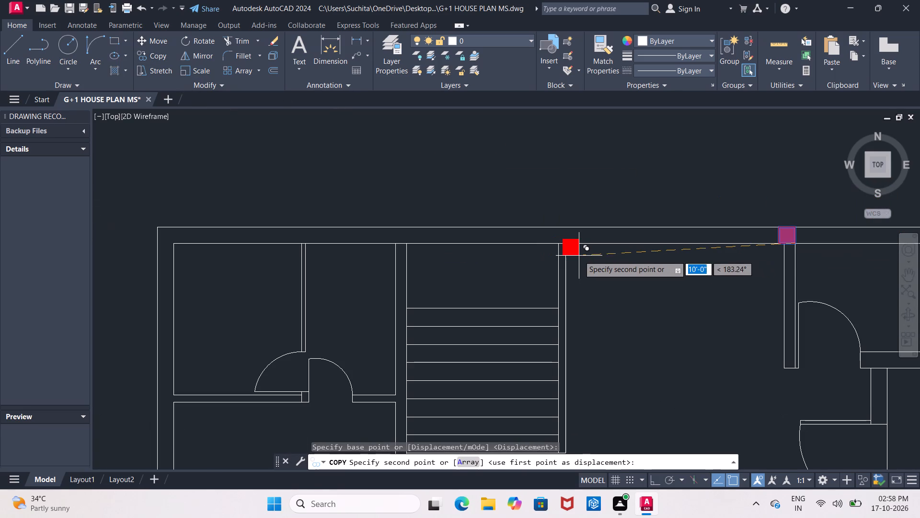
scroll(383, 242, up, 1)
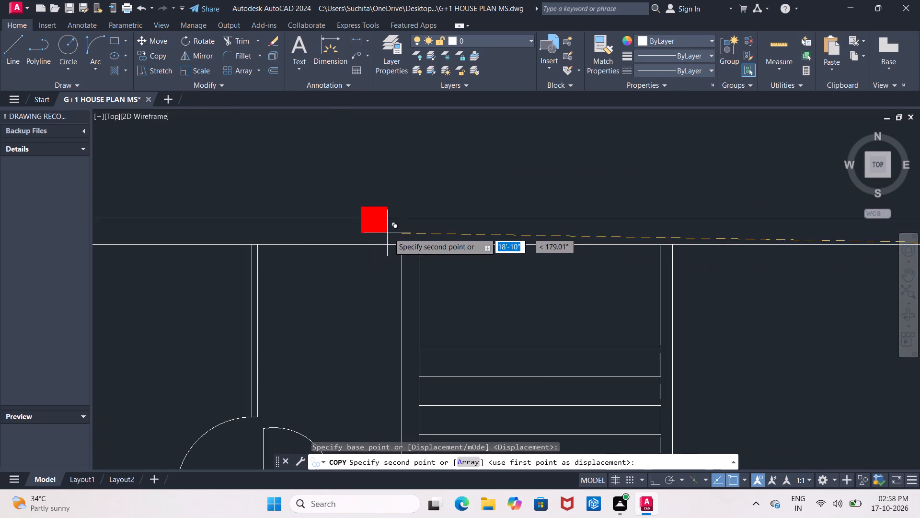
scroll(393, 232, up, 2)
click(456, 265)
Place another marker copy just outside the plan's upper-left outer corner and end the copying.
middle_drag(344, 265, 659, 243)
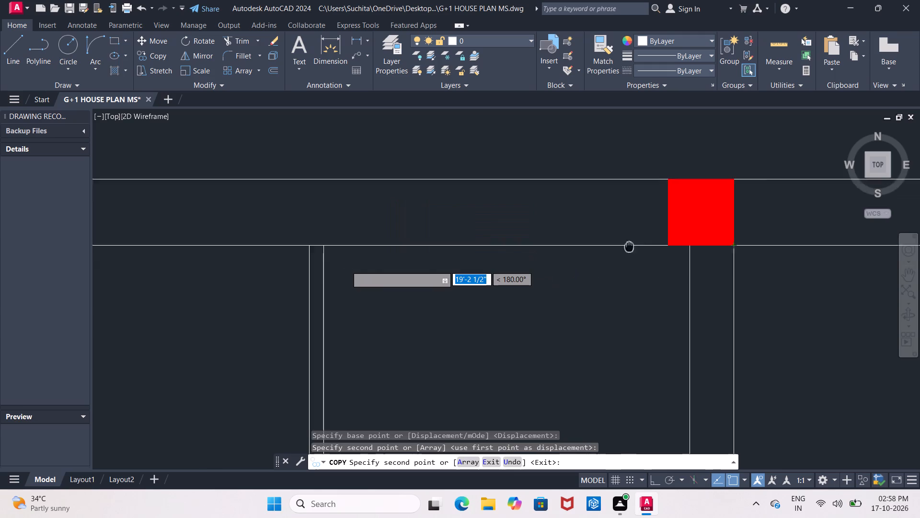
middle_drag(659, 243, 762, 229)
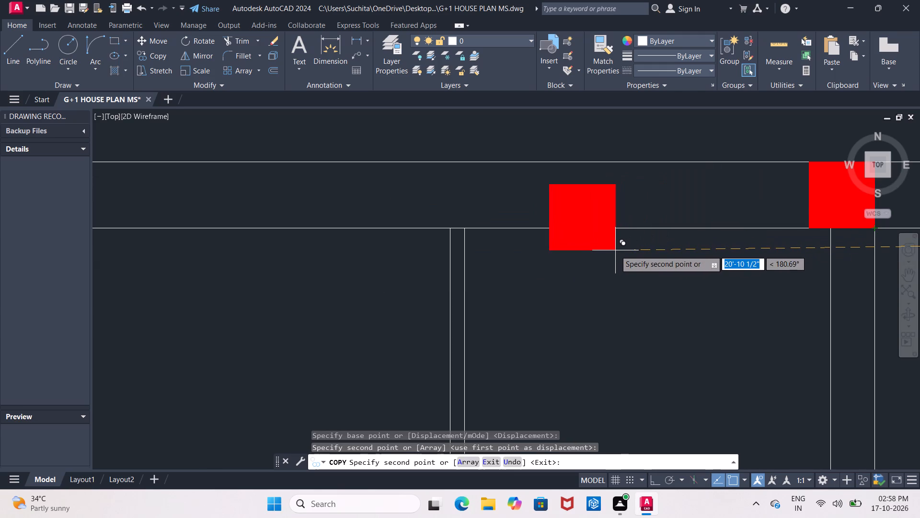
scroll(615, 250, down, 5)
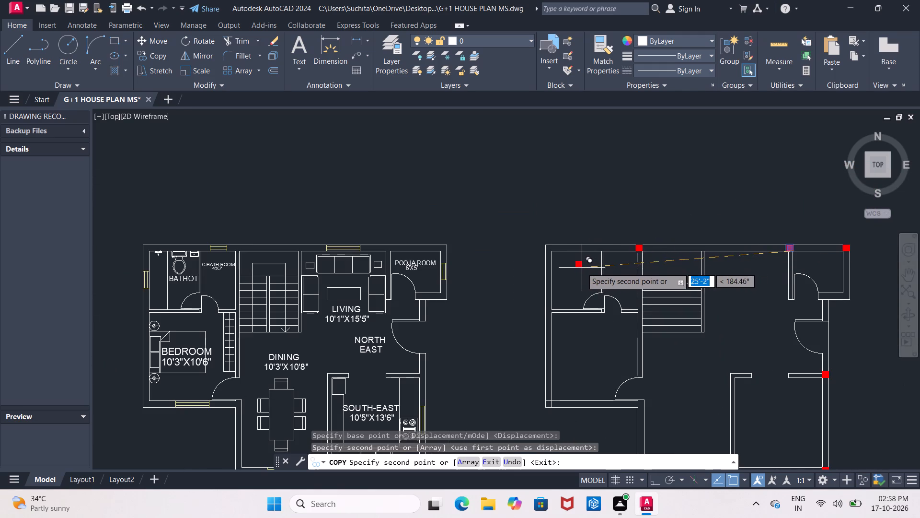
scroll(558, 268, up, 3)
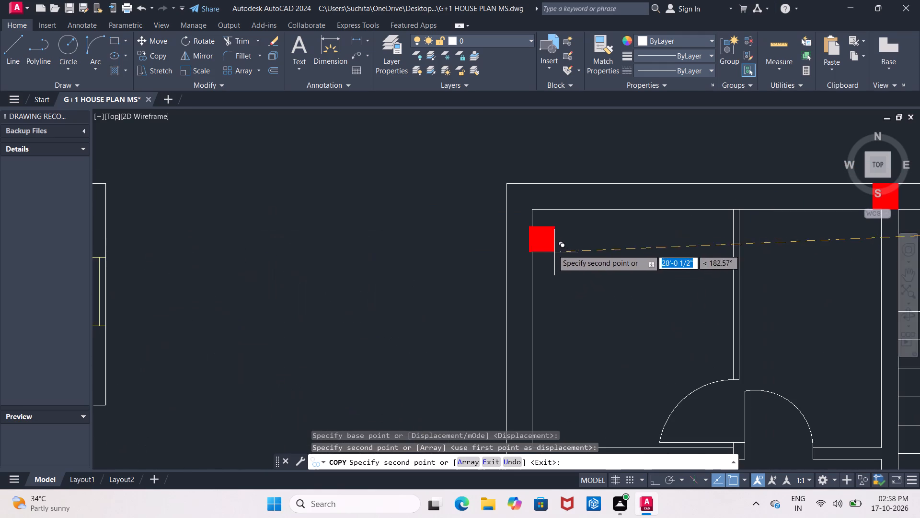
click(476, 219)
key(Escape)
Move the loose marker by its upper-left corner onto the plan's upper-left outer corner.
drag(429, 182, 435, 186)
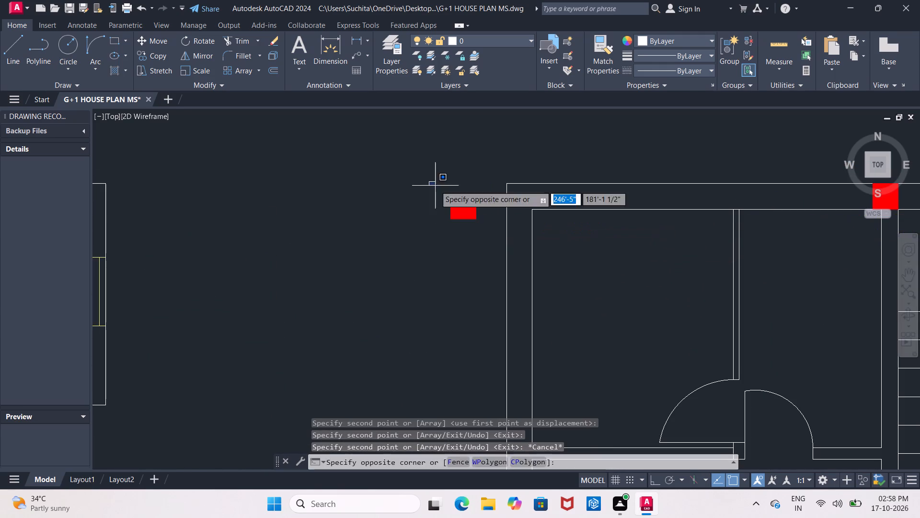
click(520, 259)
click(158, 47)
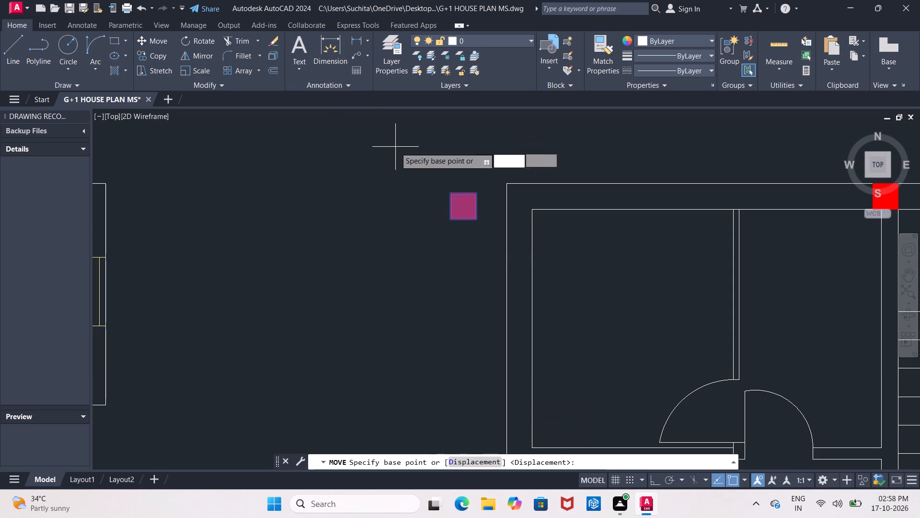
click(453, 192)
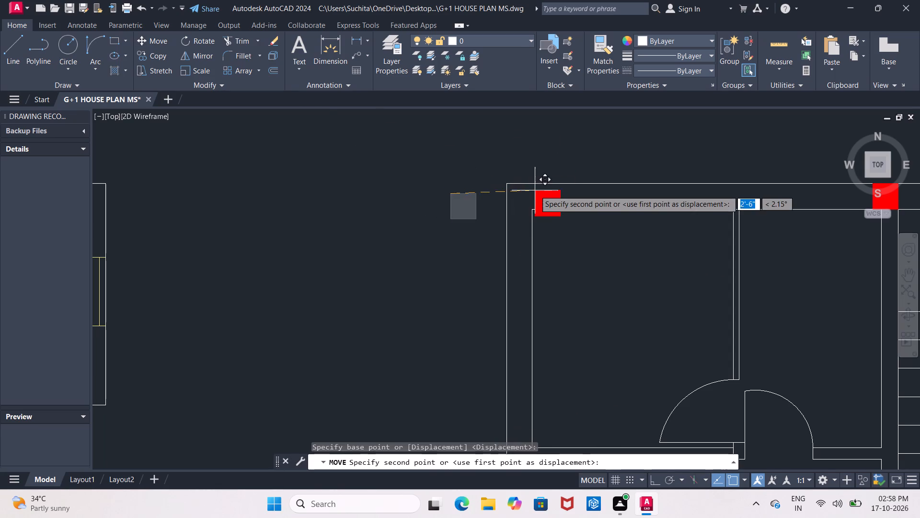
click(507, 184)
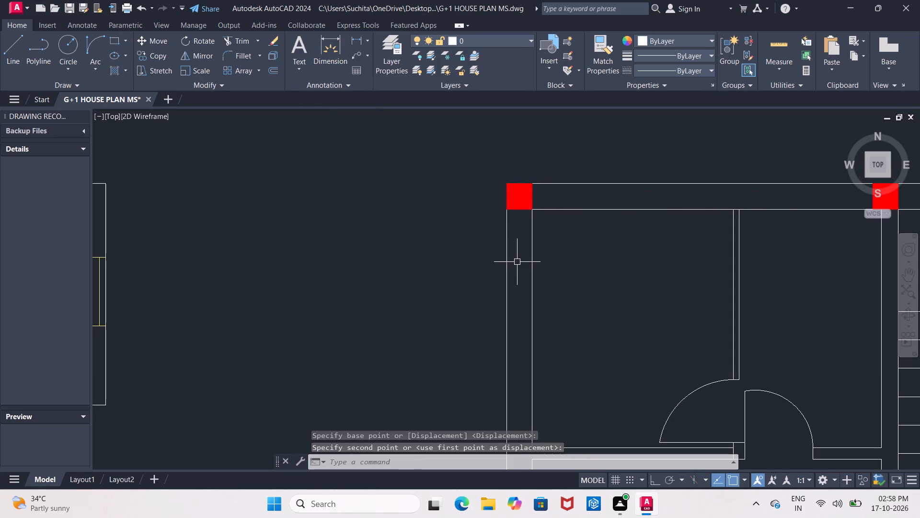
Copy the upper-left corner marker, outline and fill, down to just outside the lower-left outer corner of the left bedroom.
middle_drag(518, 264, 520, 150)
scroll(520, 150, down, 1)
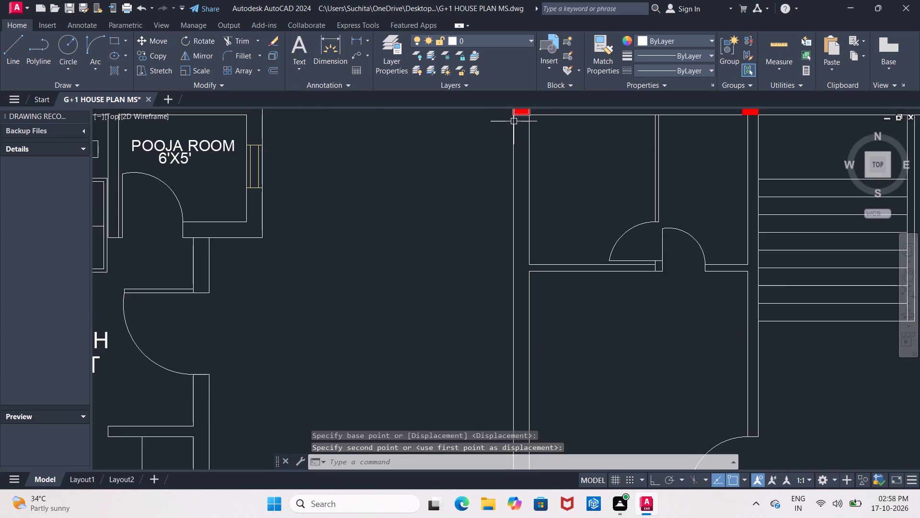
middle_drag(514, 124, 529, 177)
drag(512, 140, 523, 148)
click(563, 192)
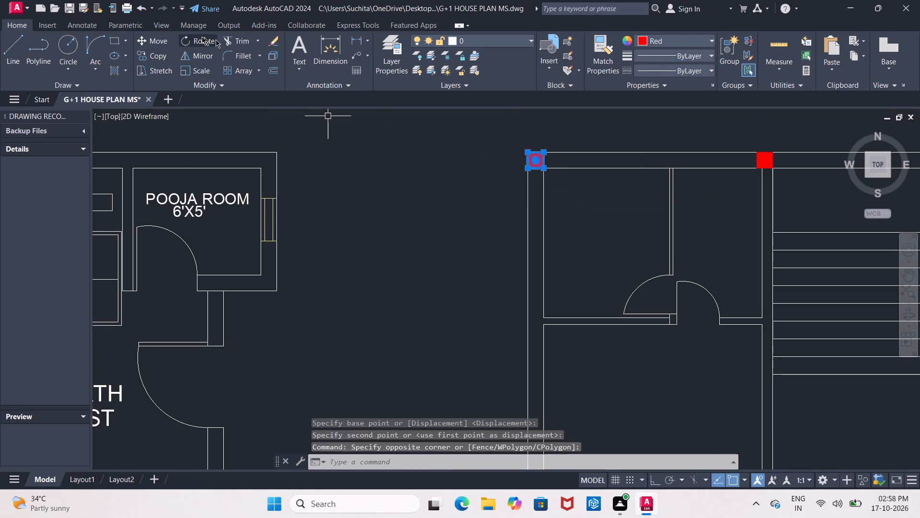
click(161, 53)
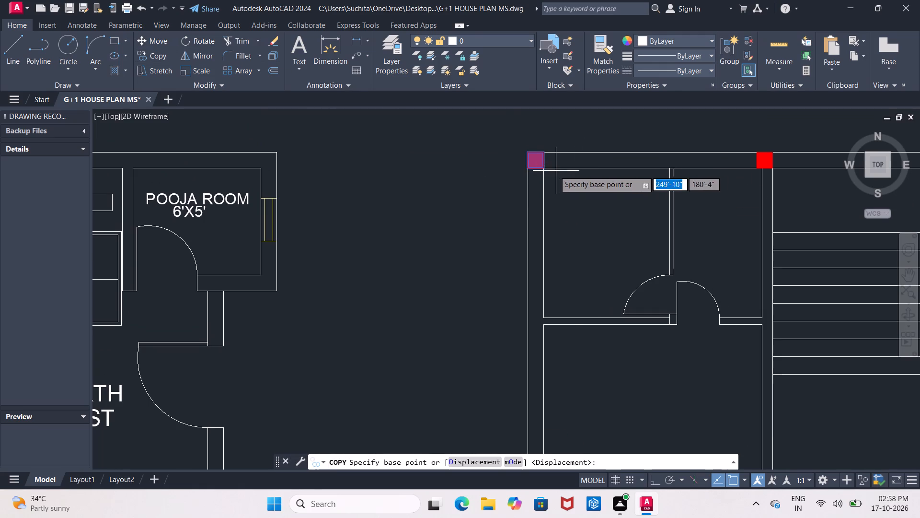
click(534, 183)
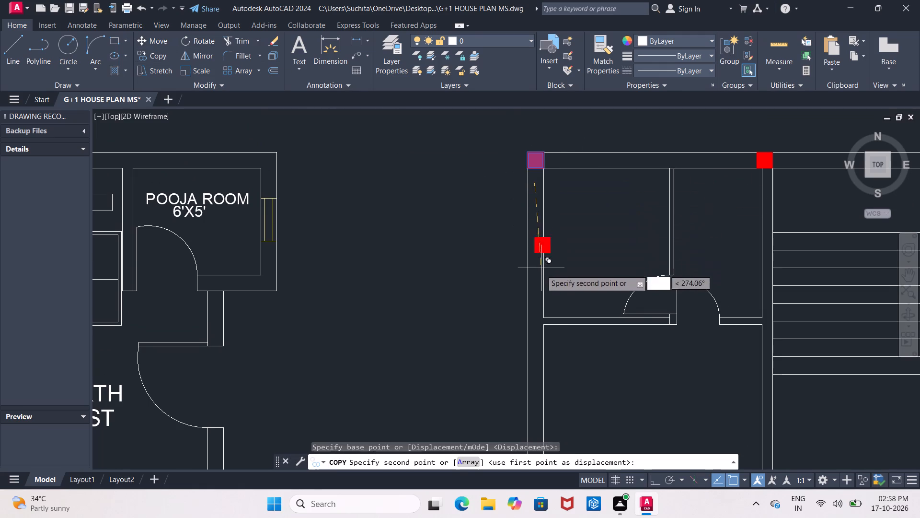
middle_drag(541, 321, 539, 136)
scroll(544, 320, down, 1)
scroll(526, 304, up, 4)
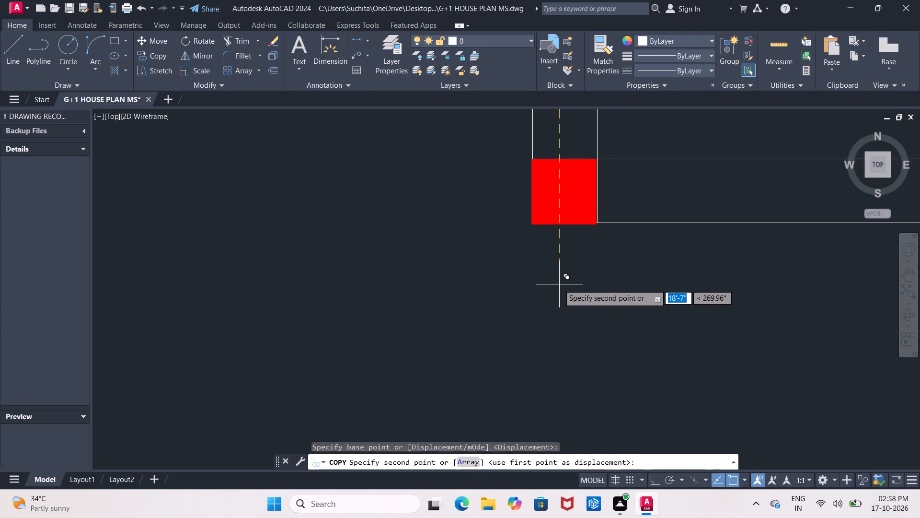
click(484, 315)
key(Escape)
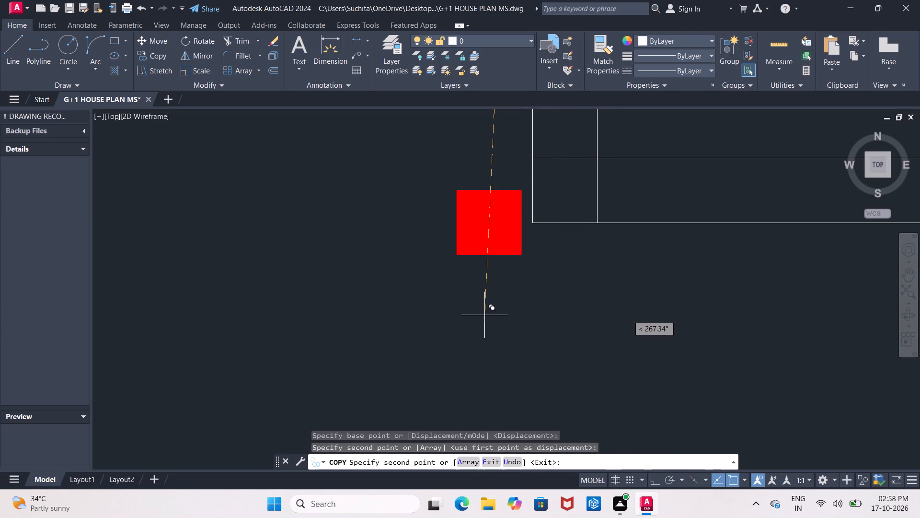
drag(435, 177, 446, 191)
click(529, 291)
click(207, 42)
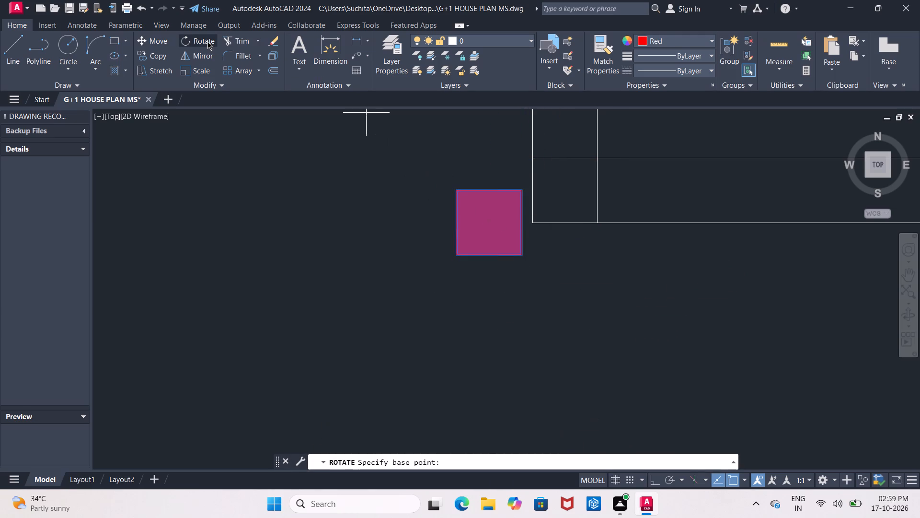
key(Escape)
Move the loose marker by its lower-left corner onto the bedroom's lower-left outer wall corner.
drag(424, 157, 429, 164)
click(598, 336)
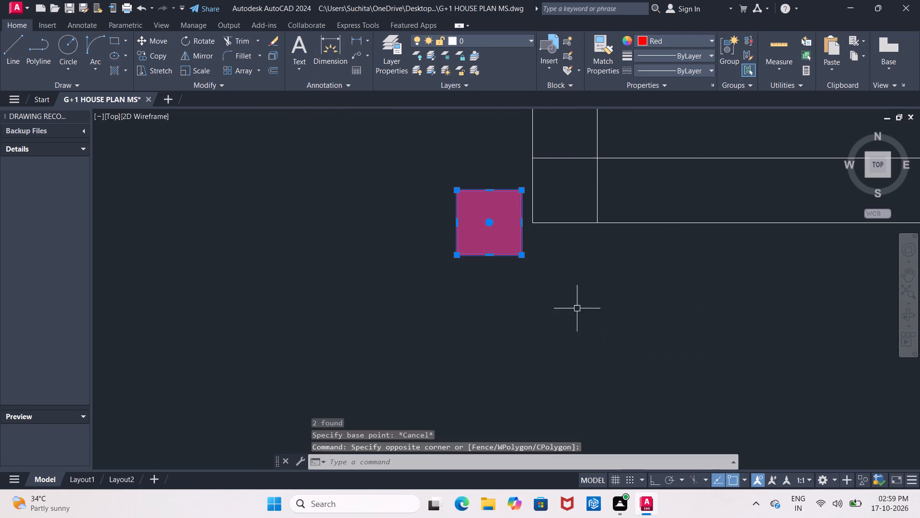
click(147, 42)
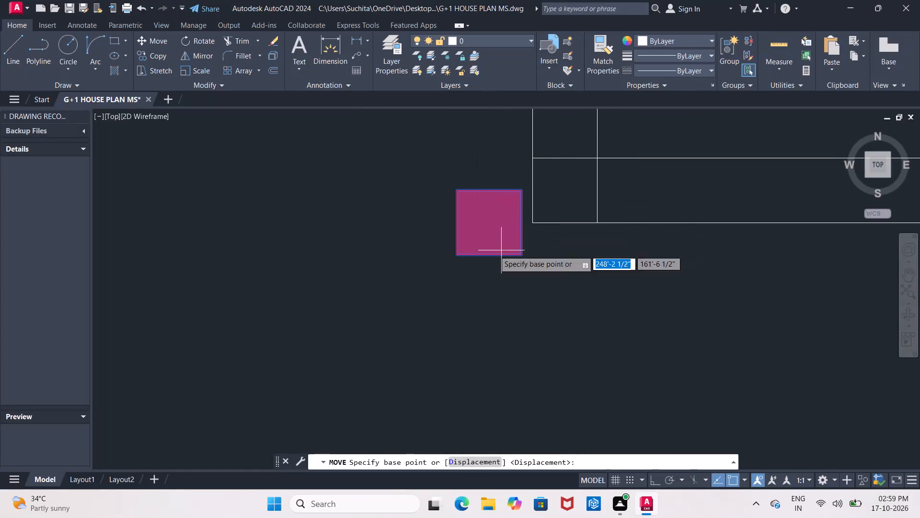
click(457, 257)
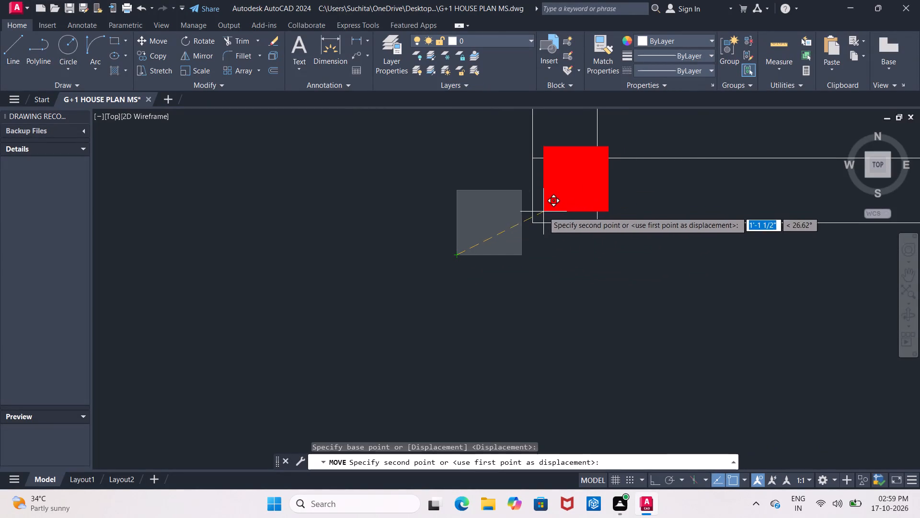
click(535, 220)
Copy the bedroom's lower-left corner marker to a spot just below the right end of the bedroom's bottom wall.
scroll(530, 242, down, 1)
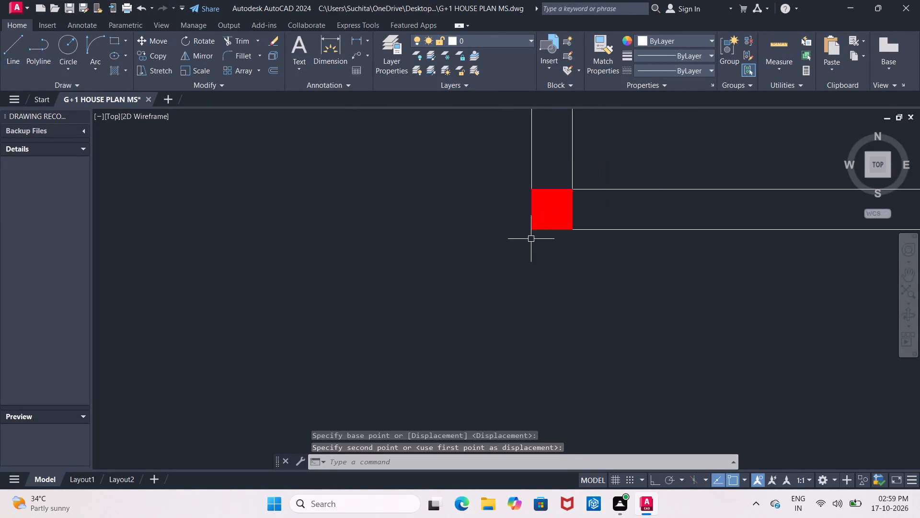
middle_drag(580, 257, 457, 245)
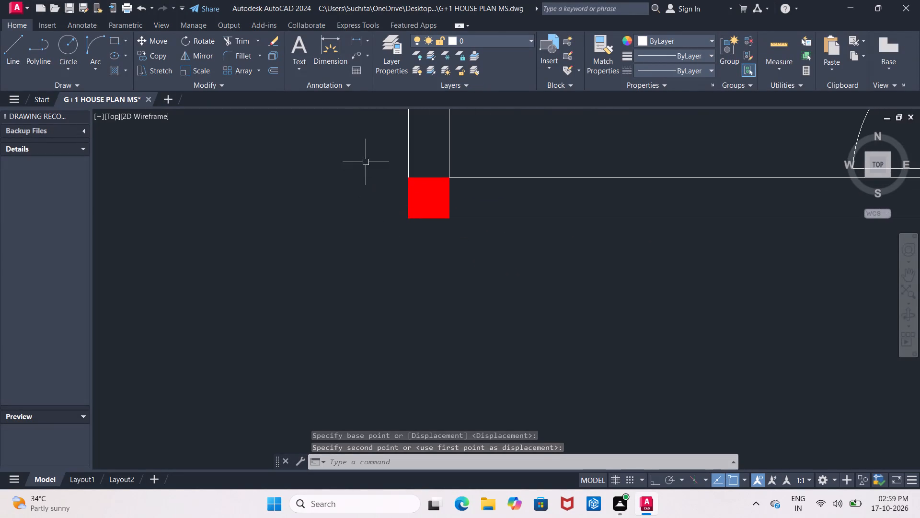
drag(367, 154, 418, 183)
click(556, 298)
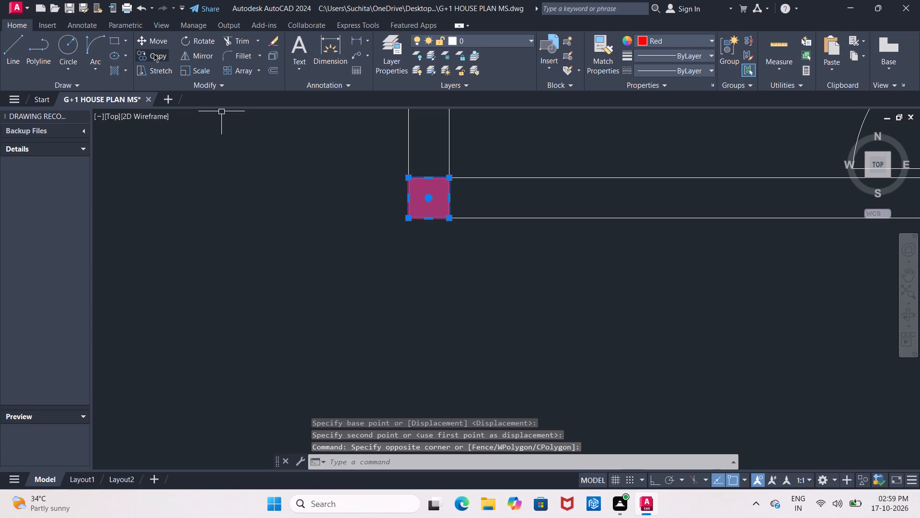
click(154, 54)
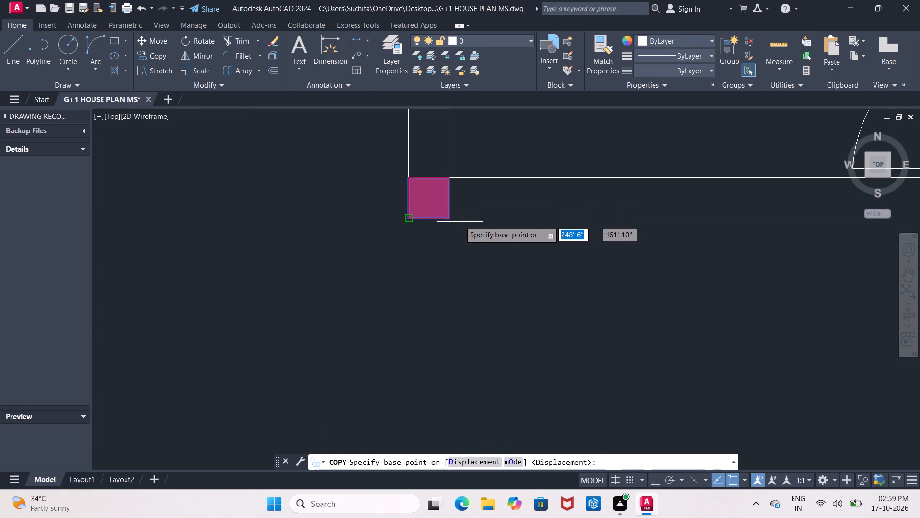
click(449, 218)
middle_drag(621, 207, 326, 225)
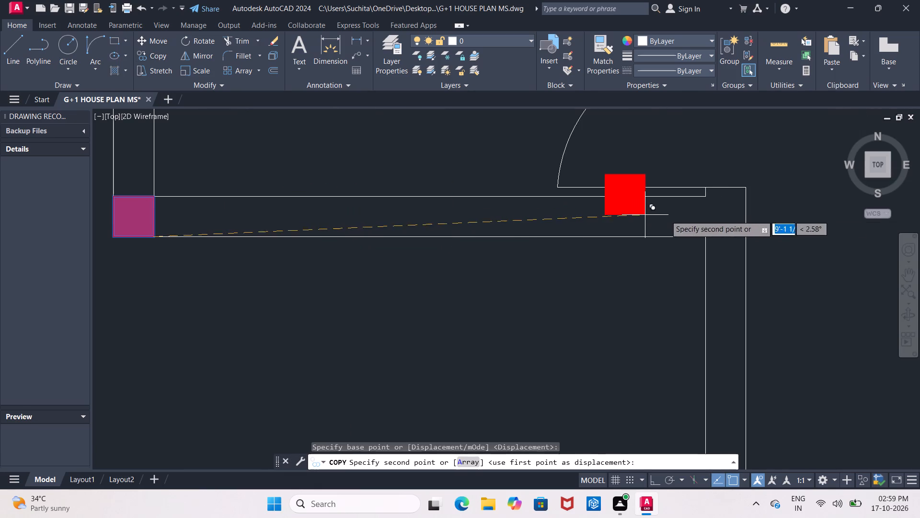
click(629, 291)
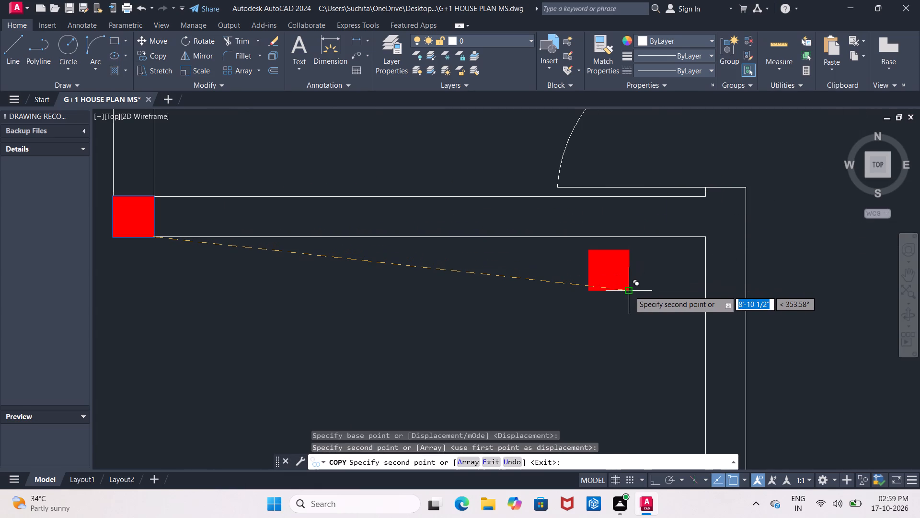
key(Escape)
Move the loose marker by its lower-left corner onto the junction of the bedroom's bottom wall and the vertical wall running down from it.
drag(575, 245, 586, 249)
click(664, 301)
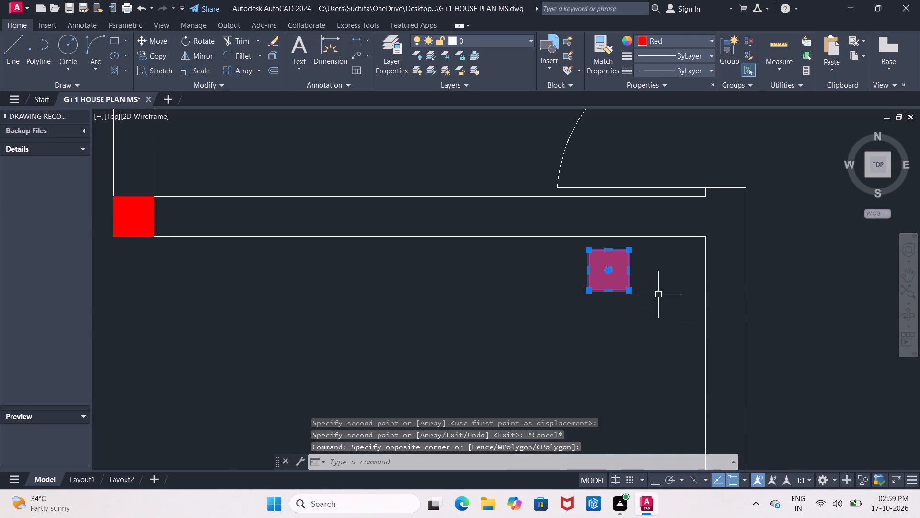
click(139, 41)
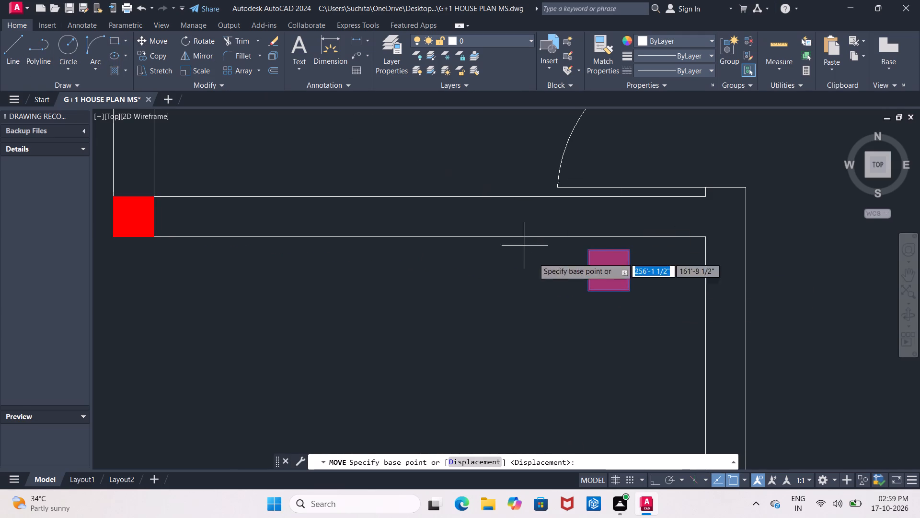
drag(590, 294, 598, 292)
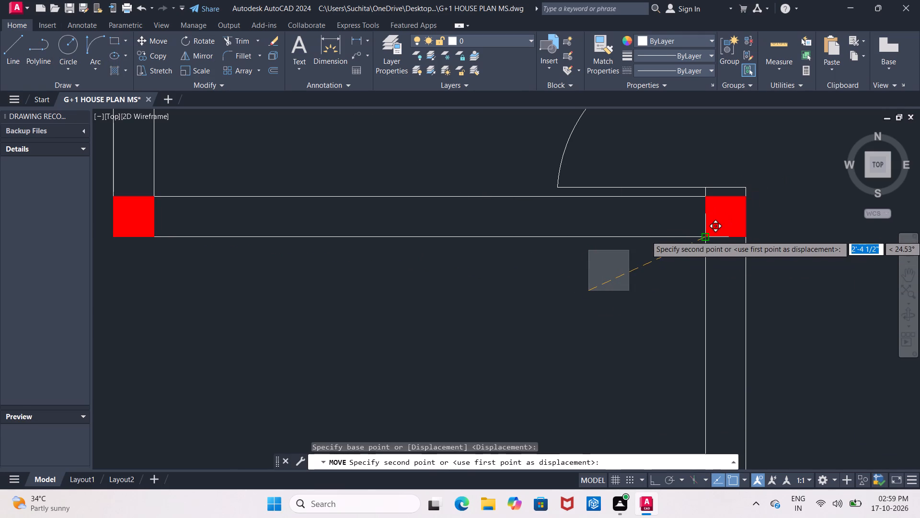
click(702, 236)
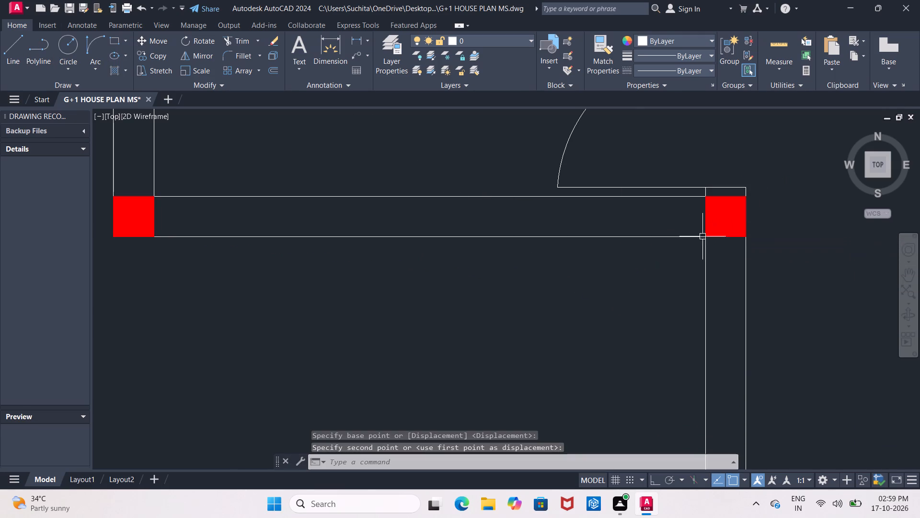
Copy the left bedroom's lower-left corner marker, by its lower-right corner, onto the dining area's lower-left outer wall corner.
scroll(640, 271, down, 2)
middle_drag(640, 271, 621, 192)
scroll(652, 167, up, 2)
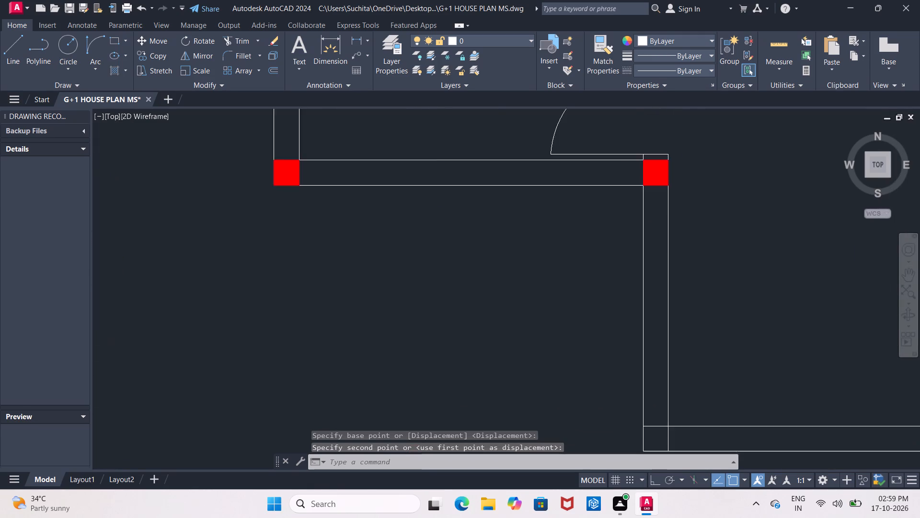
middle_drag(468, 210, 564, 223)
scroll(471, 211, down, 1)
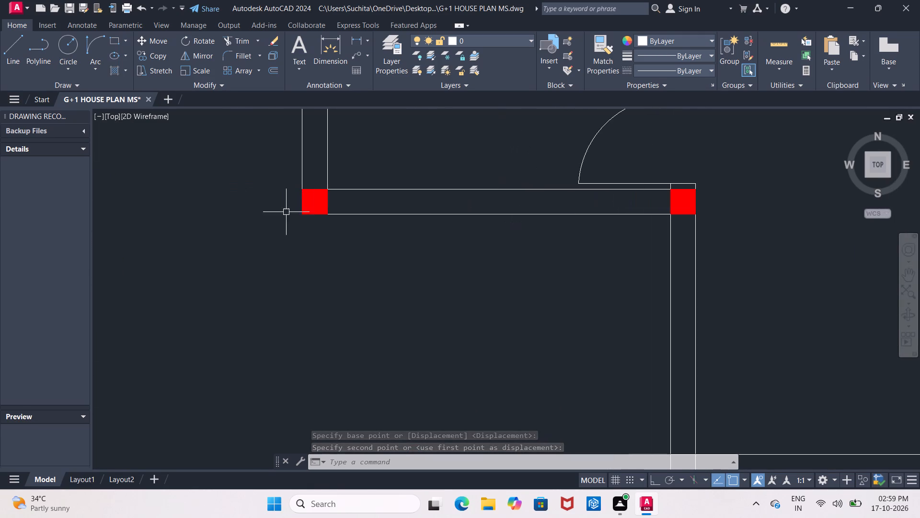
drag(253, 187, 278, 186)
click(383, 235)
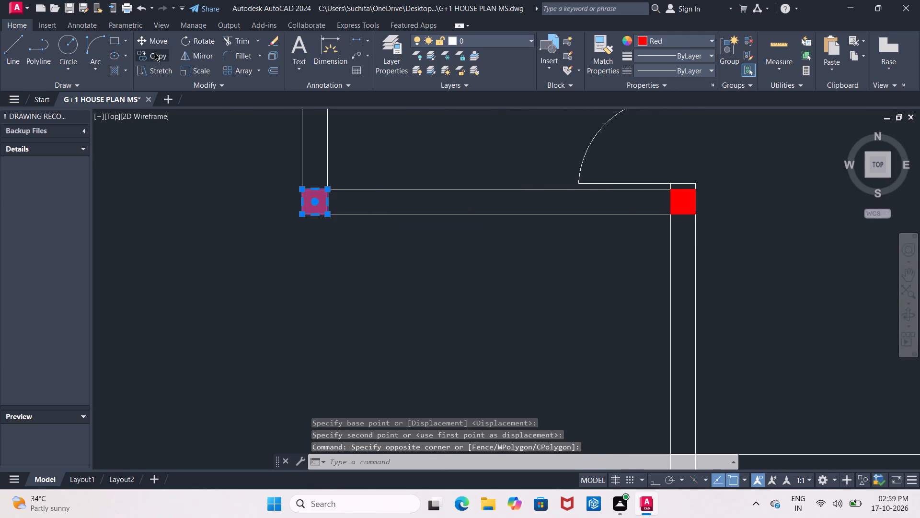
click(155, 53)
scroll(290, 198, down, 2)
scroll(290, 201, up, 2)
click(324, 208)
middle_drag(466, 273, 294, 133)
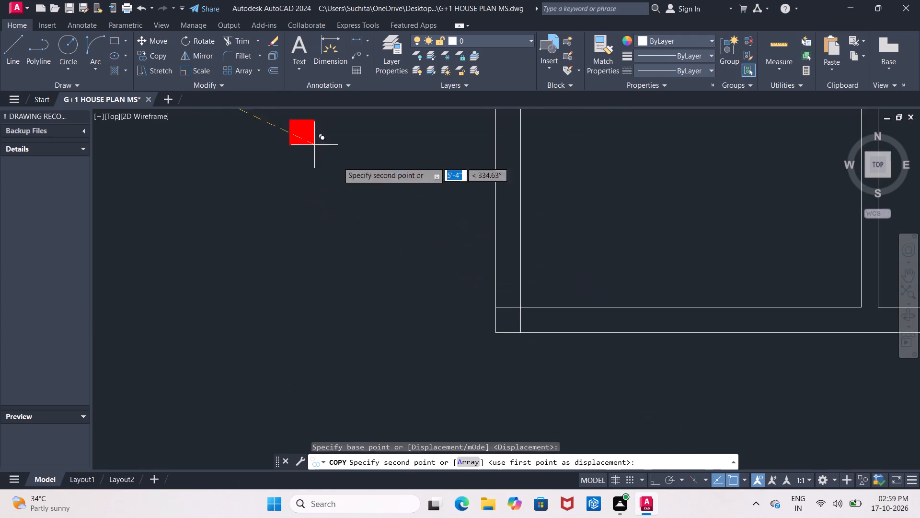
middle_drag(501, 285, 298, 142)
scroll(319, 185, up, 2)
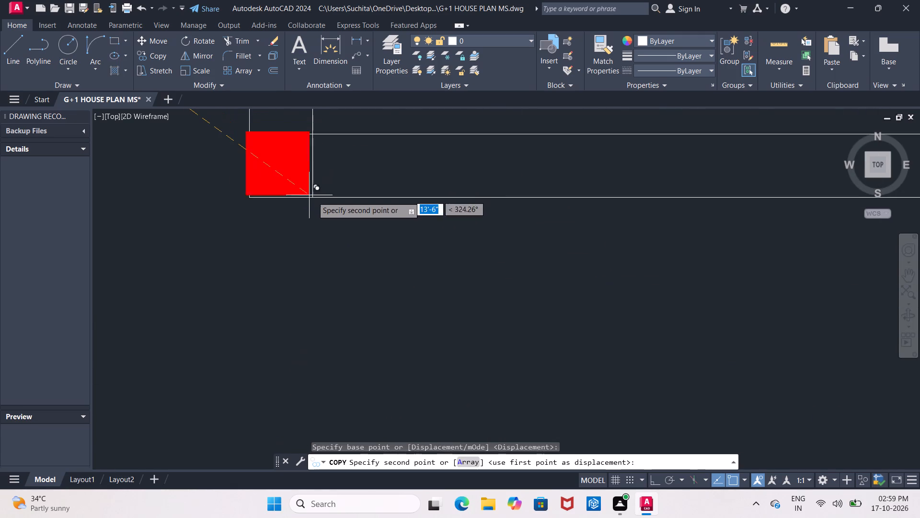
click(314, 200)
scroll(379, 199, down, 3)
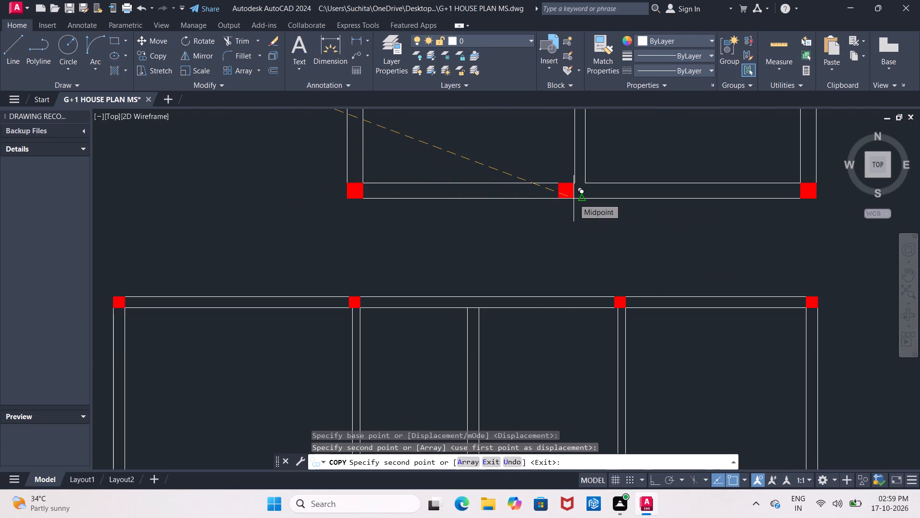
Place another marker copy below the bottom wall and move it by its upper-left corner onto the dining-kitchen wall junction.
click(544, 247)
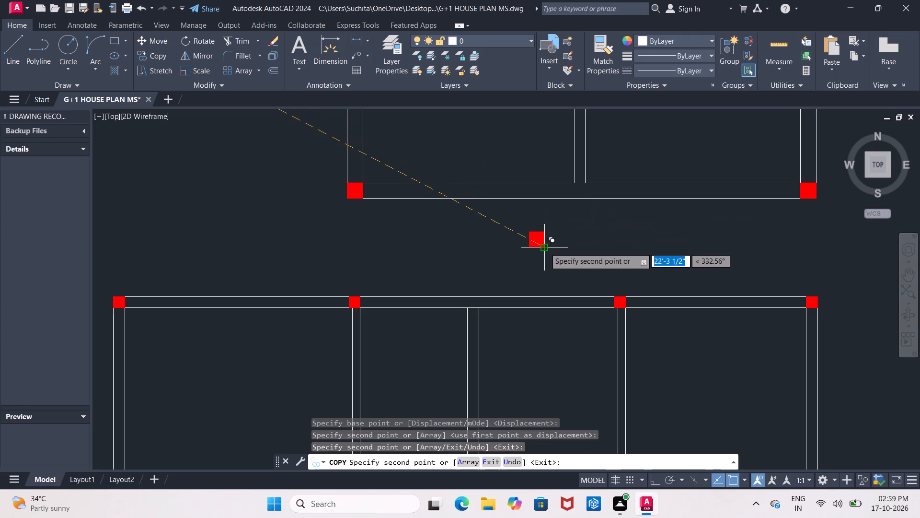
key(Escape)
drag(513, 225, 527, 226)
click(553, 252)
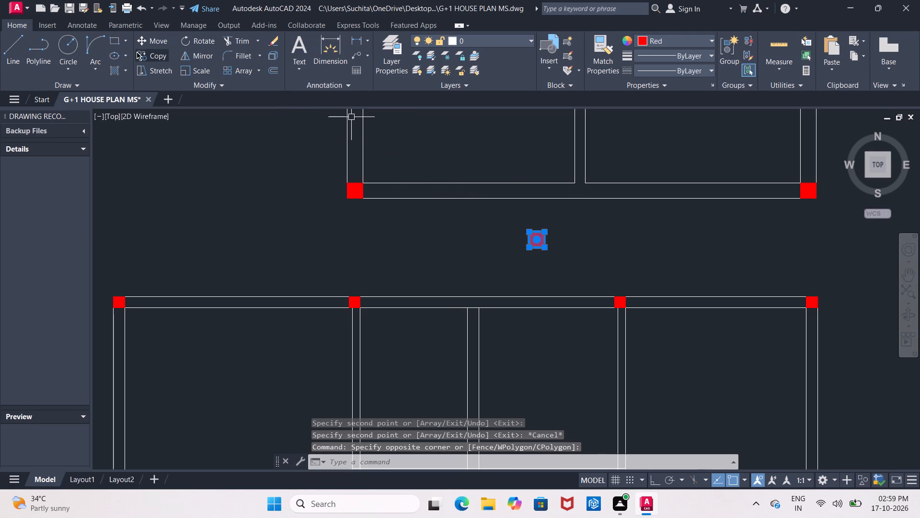
drag(146, 38, 157, 48)
click(159, 39)
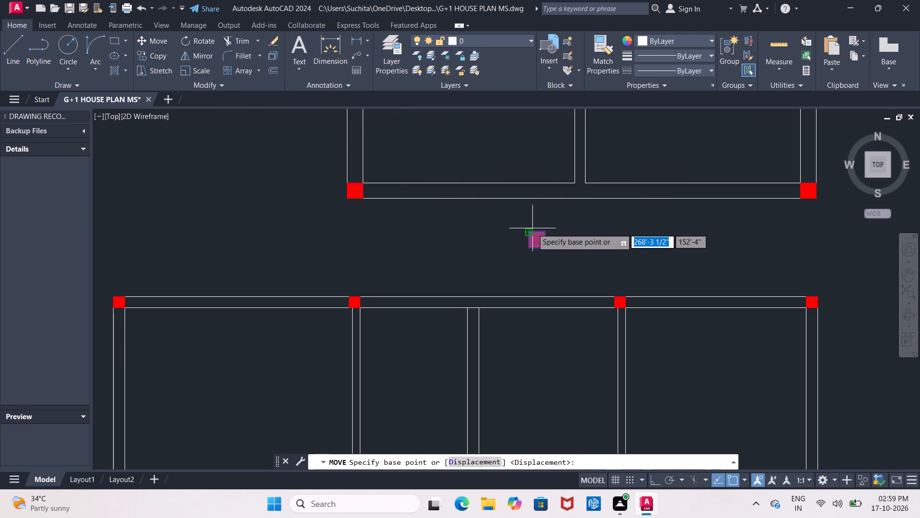
drag(532, 228, 547, 239)
scroll(571, 189, up, 3)
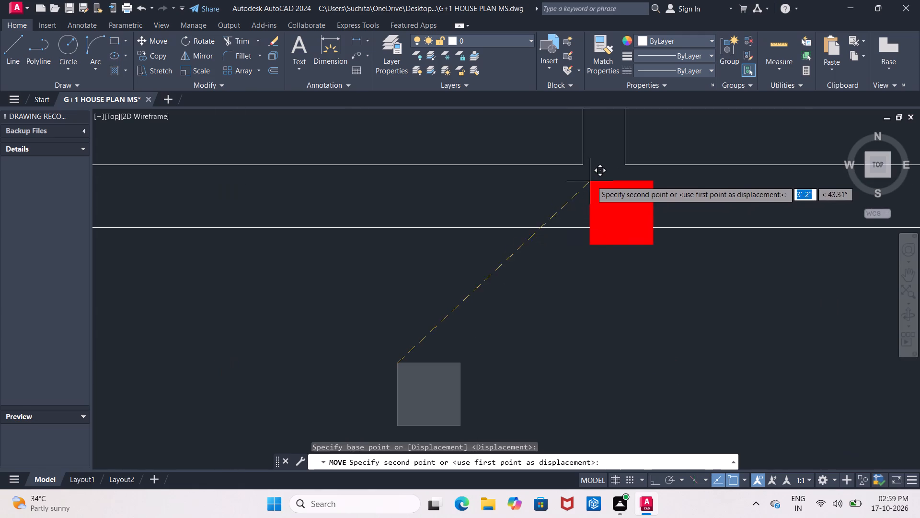
click(584, 167)
Copy the dining-kitchen junction marker, by its upper-left corner, onto the kitchen's upper-left outer wall corner.
scroll(617, 187, down, 2)
middle_drag(683, 200, 425, 189)
scroll(423, 188, down, 2)
scroll(483, 183, down, 2)
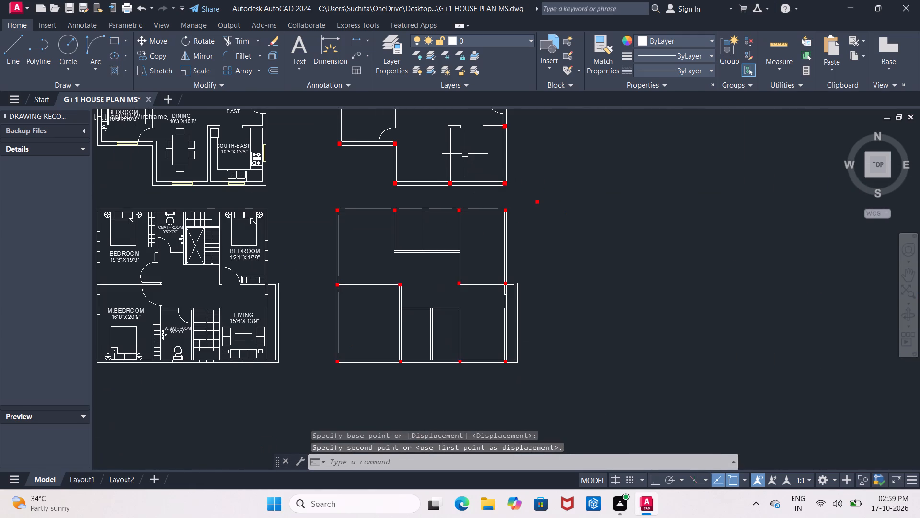
middle_drag(465, 154, 462, 159)
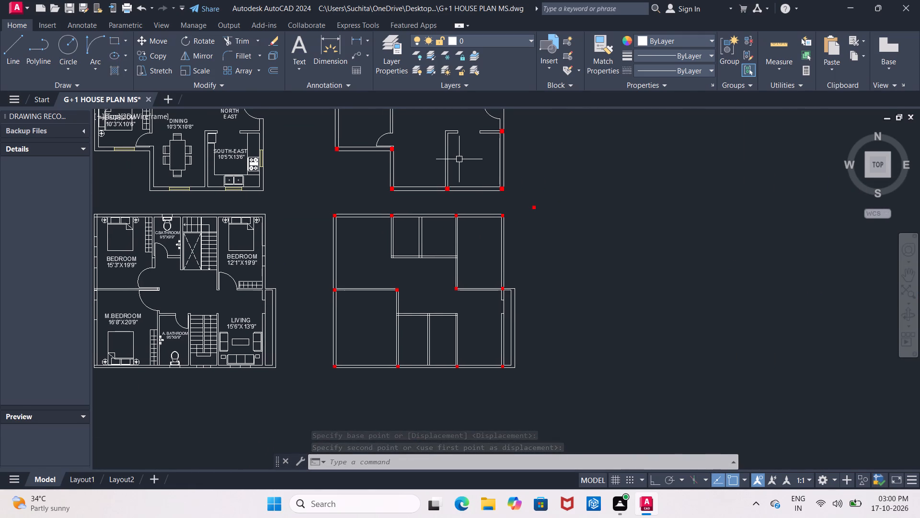
scroll(443, 174, up, 1)
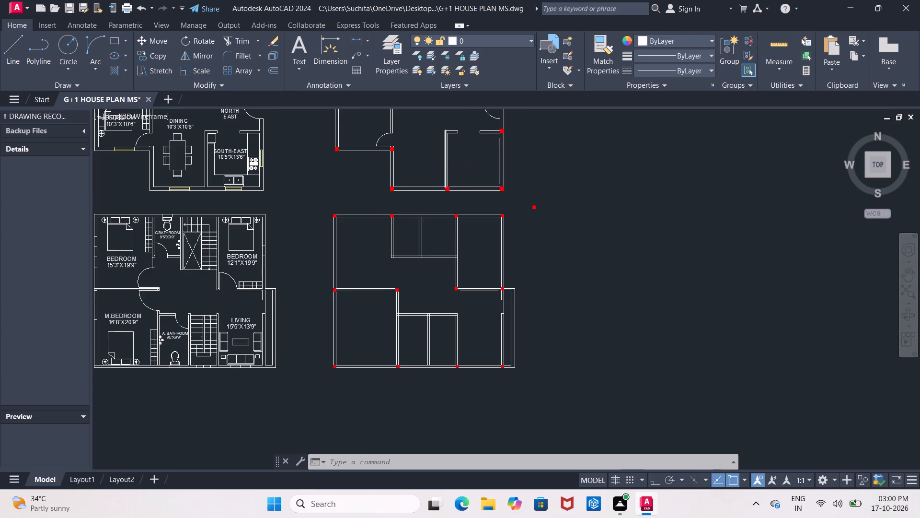
drag(439, 182, 440, 188)
click(462, 220)
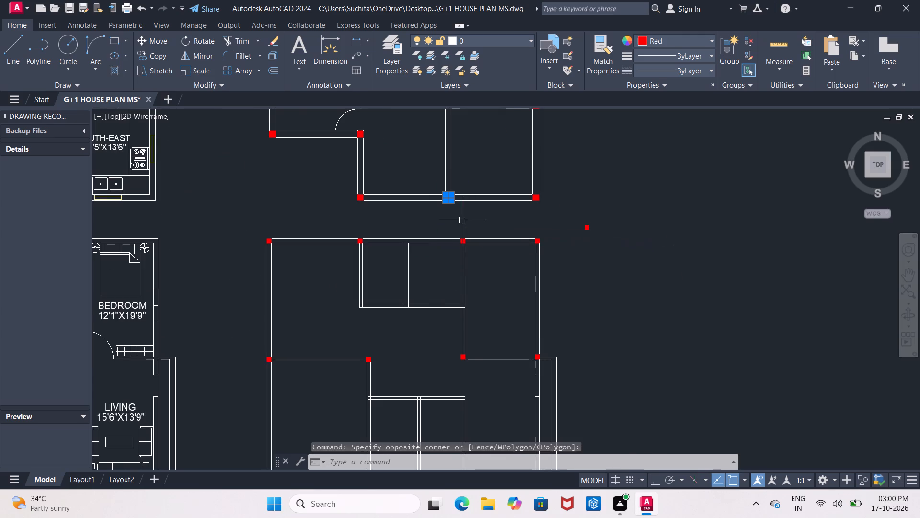
click(156, 58)
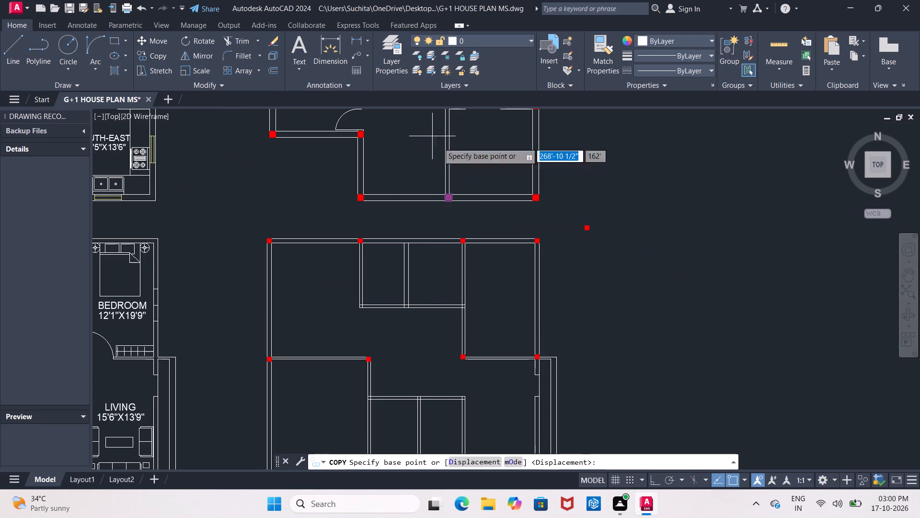
scroll(446, 191, up, 3)
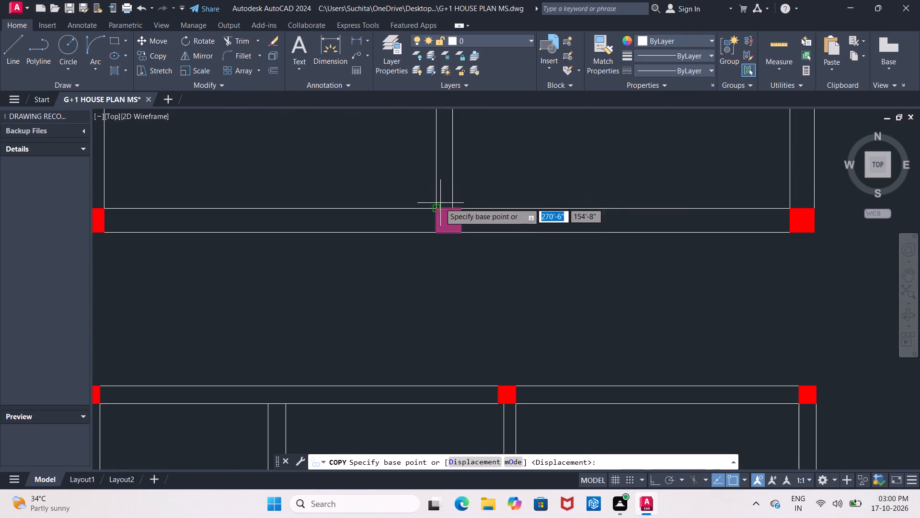
click(437, 209)
middle_drag(455, 230, 463, 279)
middle_drag(437, 177, 458, 261)
scroll(459, 257, down, 3)
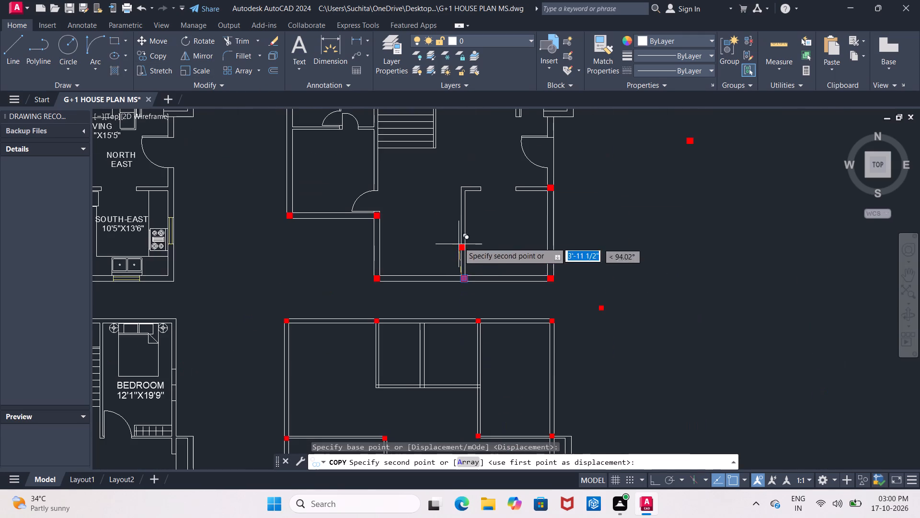
scroll(464, 204, up, 3)
middle_drag(448, 165, 469, 271)
scroll(466, 246, up, 2)
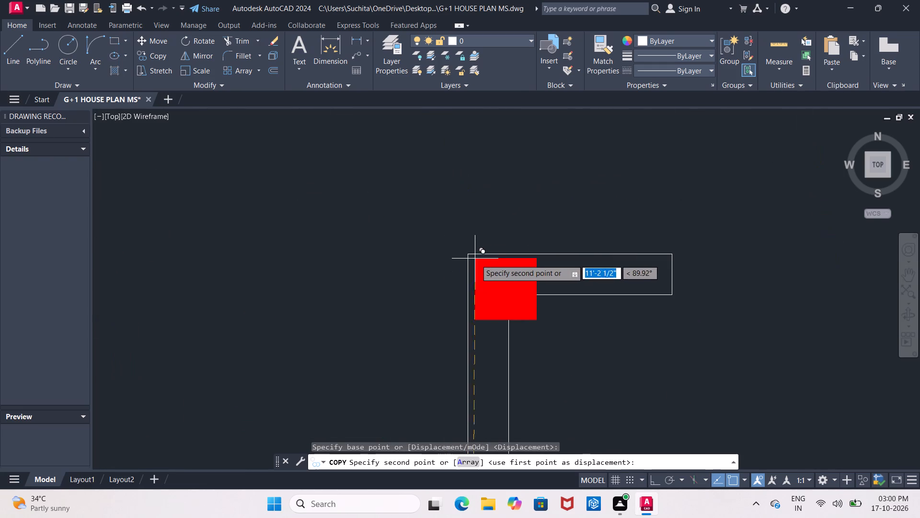
click(466, 252)
scroll(466, 252, down, 2)
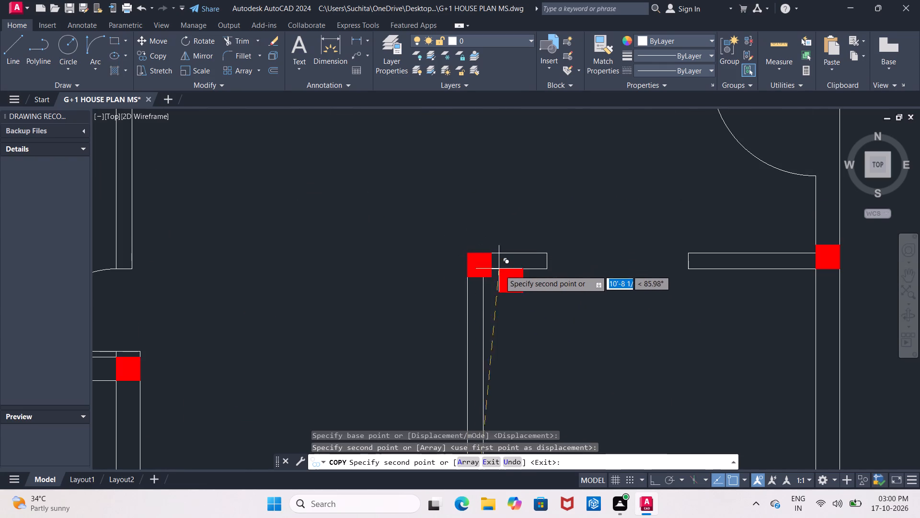
key(Escape)
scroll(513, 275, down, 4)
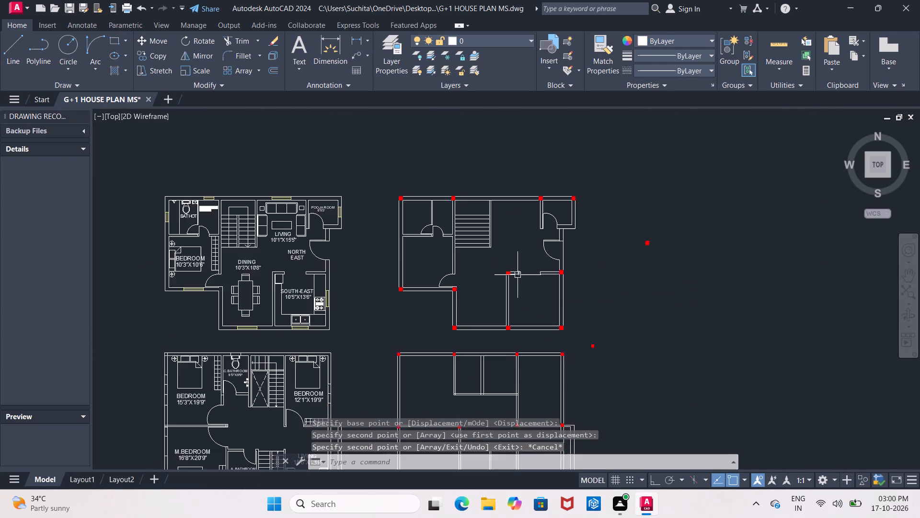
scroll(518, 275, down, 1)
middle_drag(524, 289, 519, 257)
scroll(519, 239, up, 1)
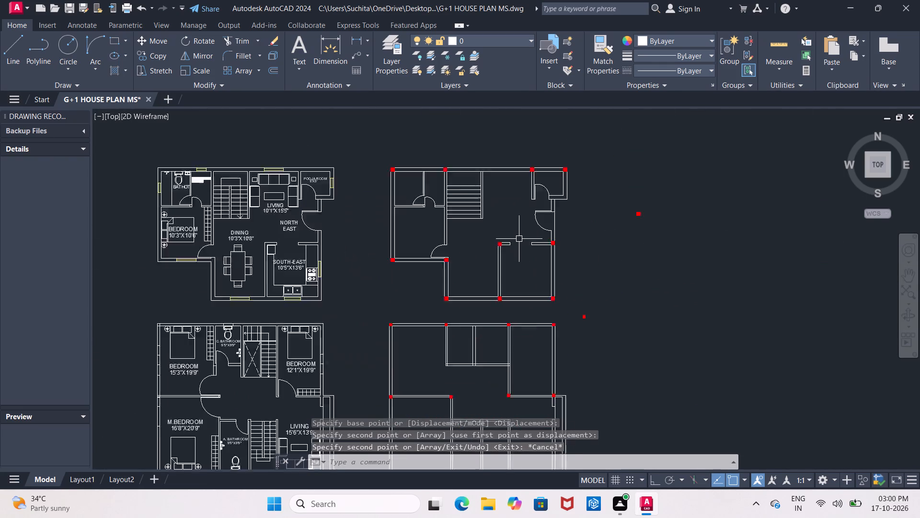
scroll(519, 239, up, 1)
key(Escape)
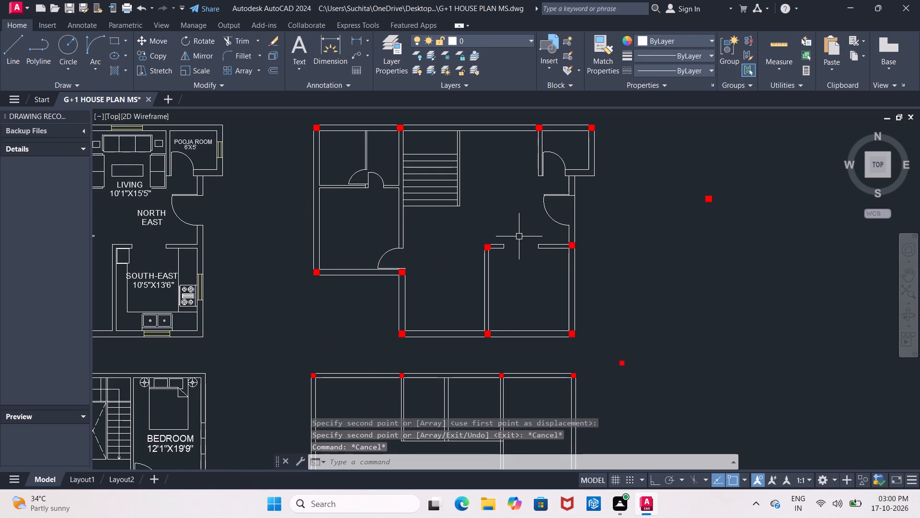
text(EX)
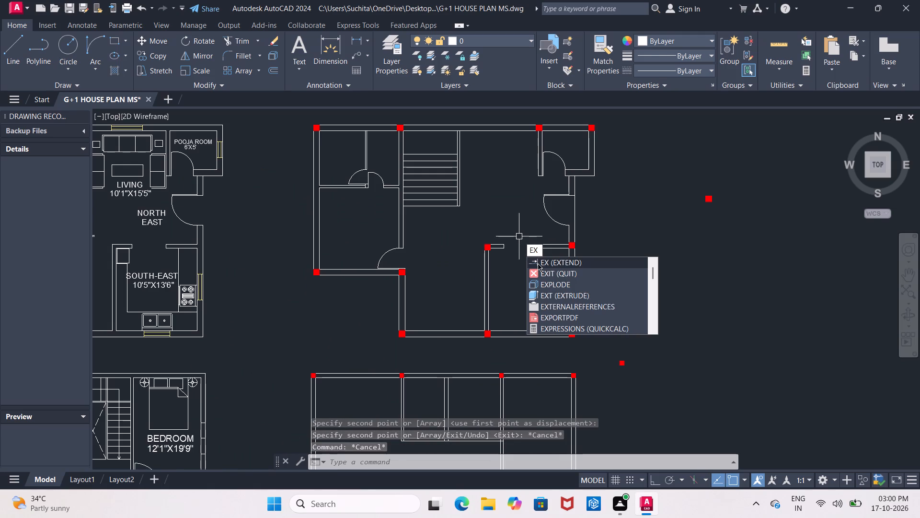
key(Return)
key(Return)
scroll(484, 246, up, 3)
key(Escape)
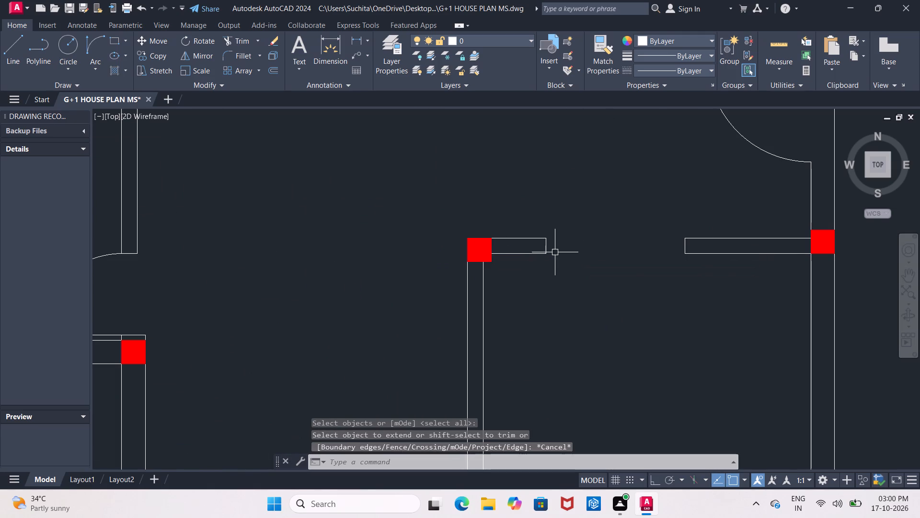
Erase the two short end lines on either side of the opening in the kitchen's top wall.
click(546, 247)
click(685, 243)
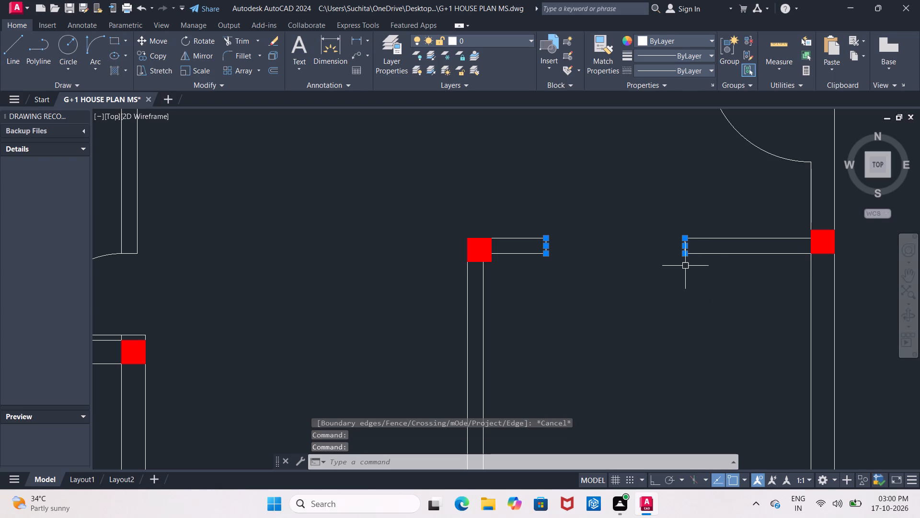
key(Delete)
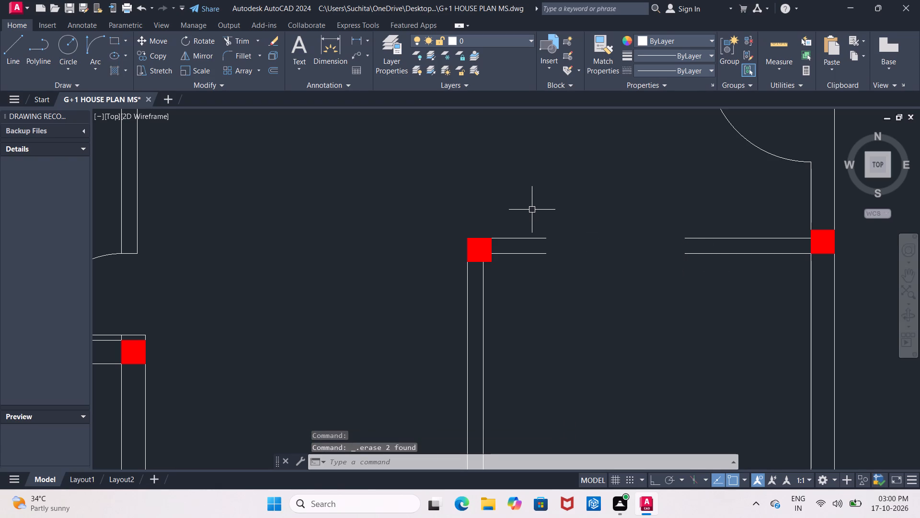
Extend both lines of the kitchen's top wall across the opening to meet the wall segment on the far side.
text(EX)
key(Return)
key(Return)
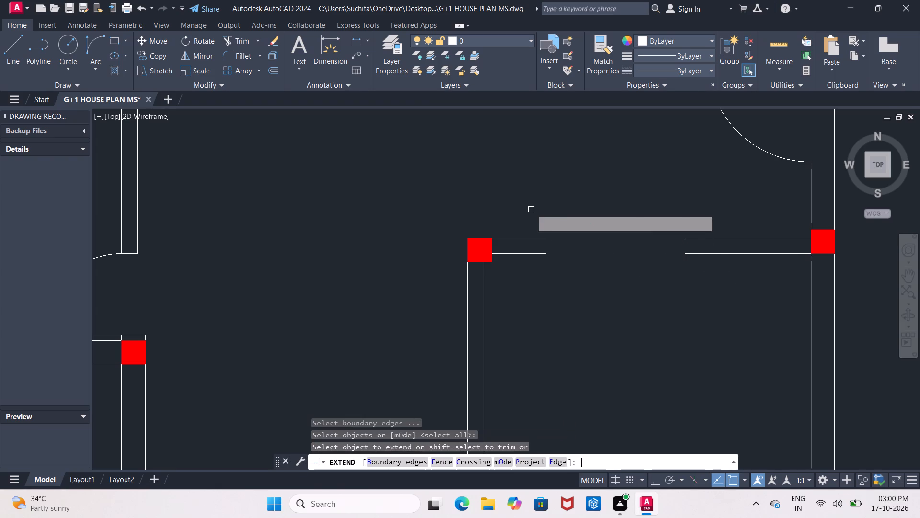
click(533, 236)
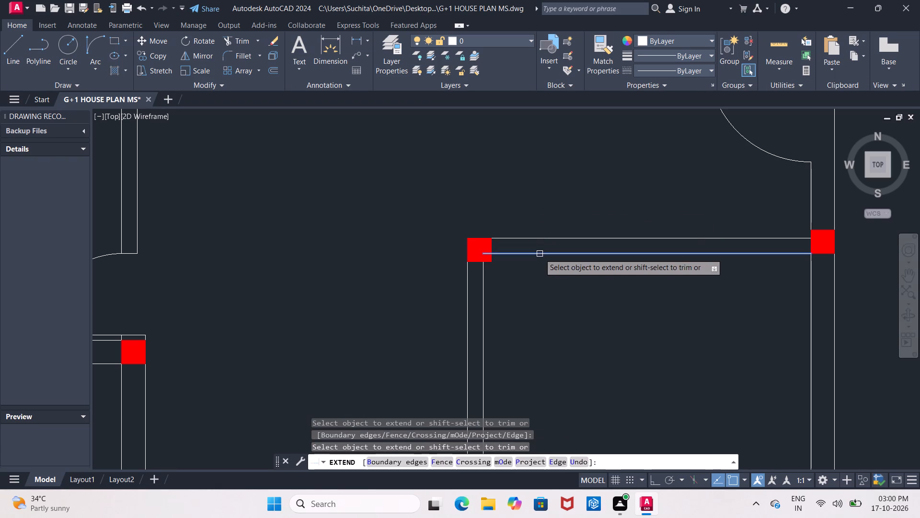
double_click(540, 254)
middle_drag(552, 167, 588, 256)
scroll(581, 224, down, 3)
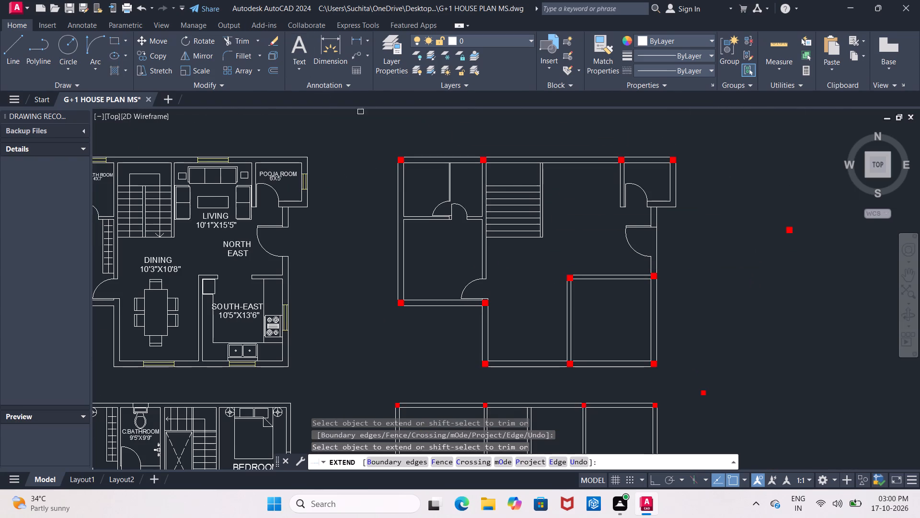
scroll(632, 225, up, 1)
key(Escape)
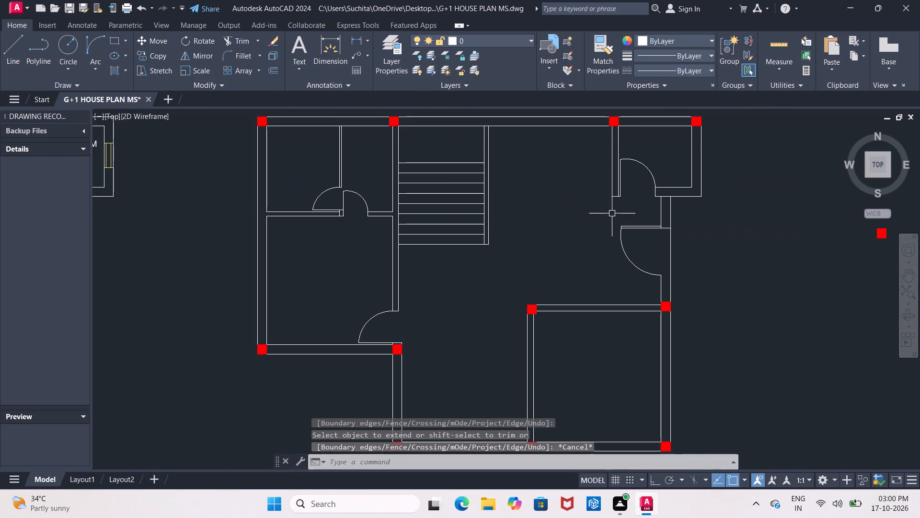
Erase the eight staircase tread lines and the line closing the bottom of the staircase.
click(451, 162)
click(451, 169)
click(452, 172)
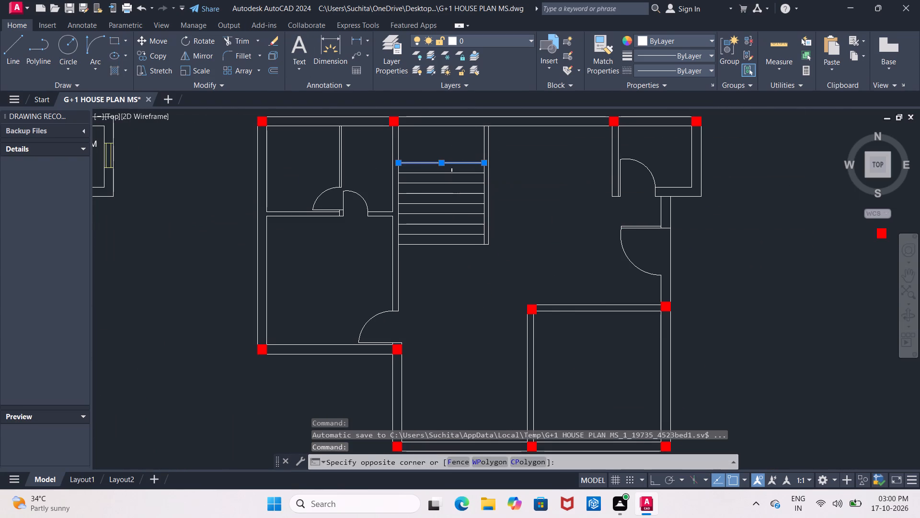
click(449, 168)
click(450, 170)
click(451, 172)
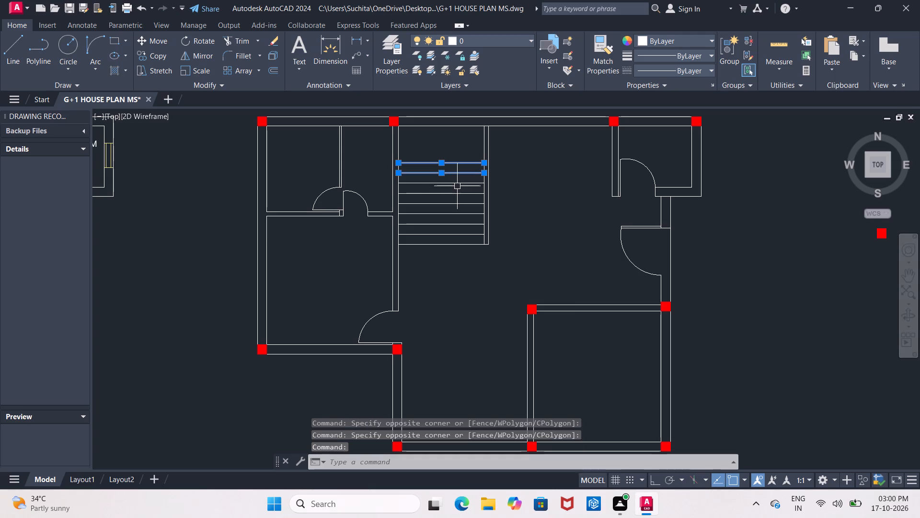
click(457, 182)
drag(458, 192, 460, 198)
click(461, 204)
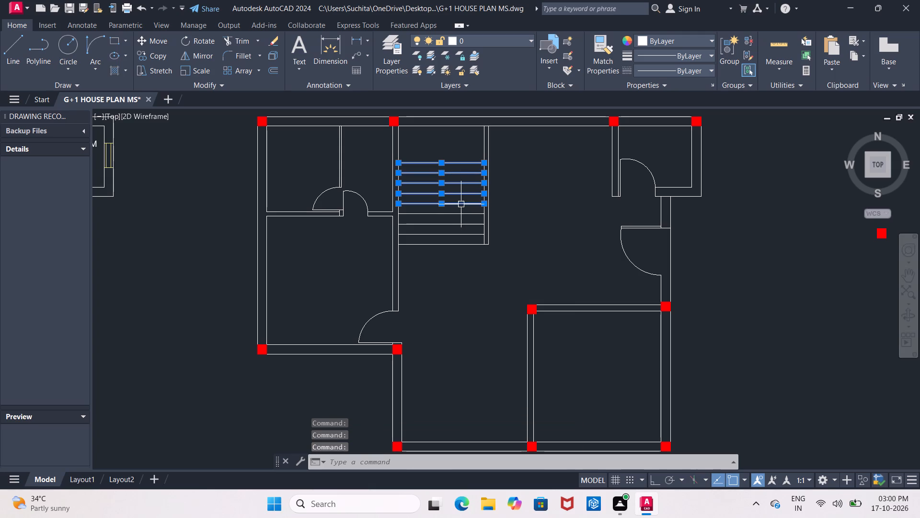
click(463, 213)
click(465, 223)
click(466, 235)
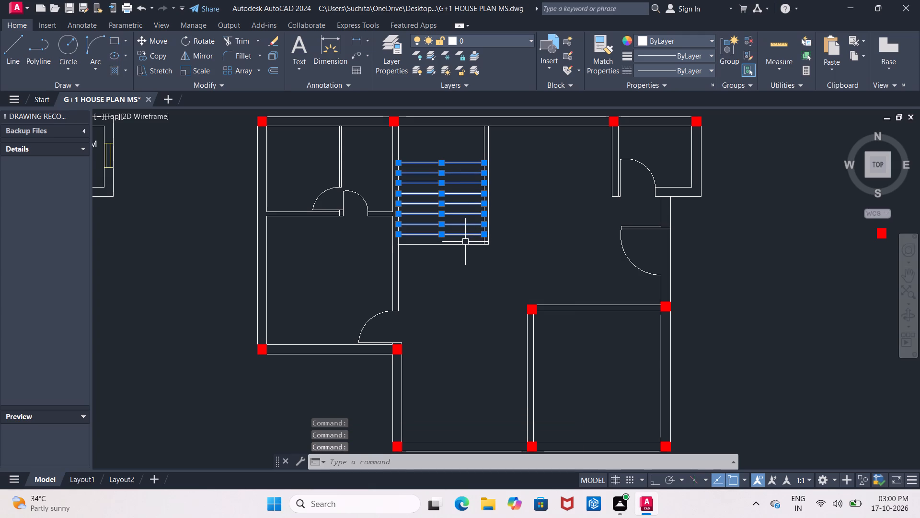
click(465, 243)
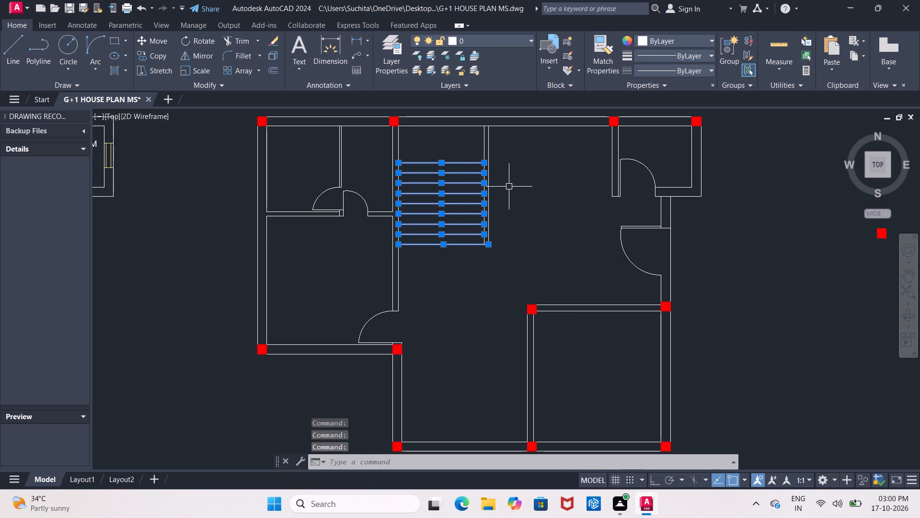
key(Delete)
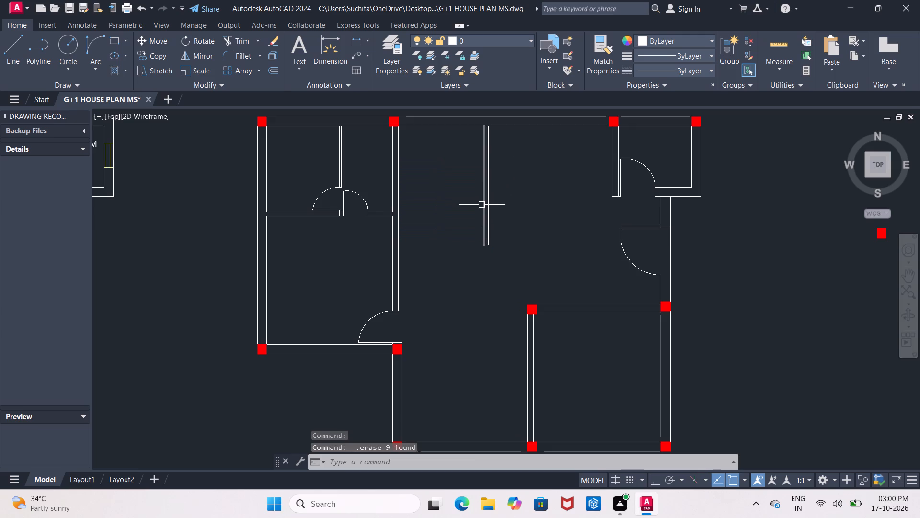
With Ortho on, draw a horizontal line from the lower end of the stair partition's inner line to just past the bedroom-side wall.
scroll(482, 205, down, 1)
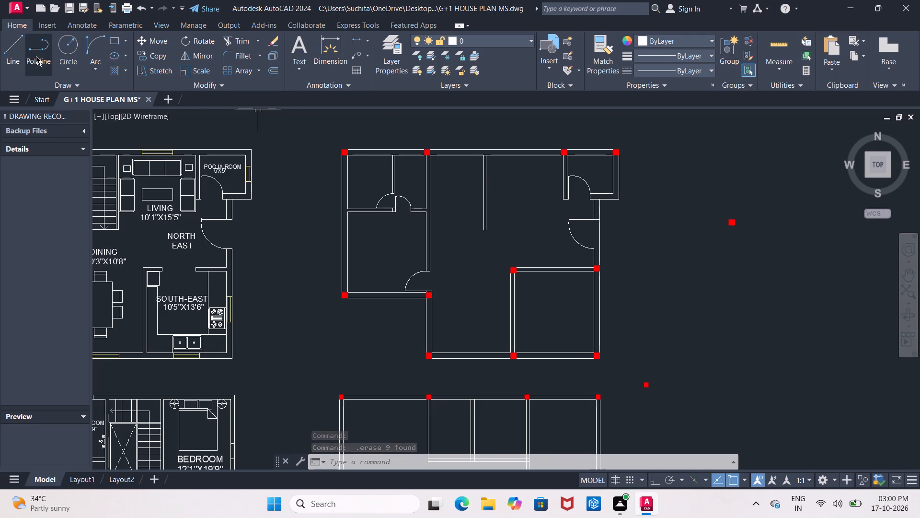
click(12, 54)
scroll(473, 237, up, 2)
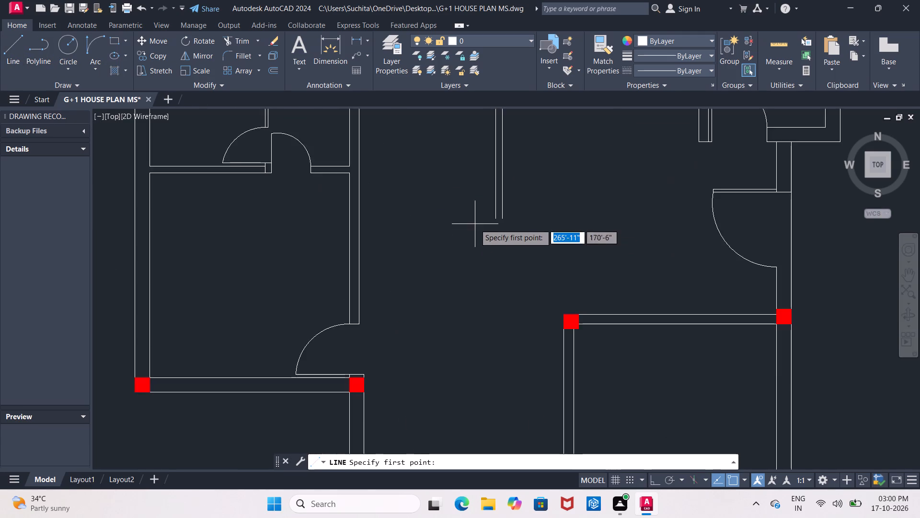
scroll(475, 224, up, 2)
click(522, 211)
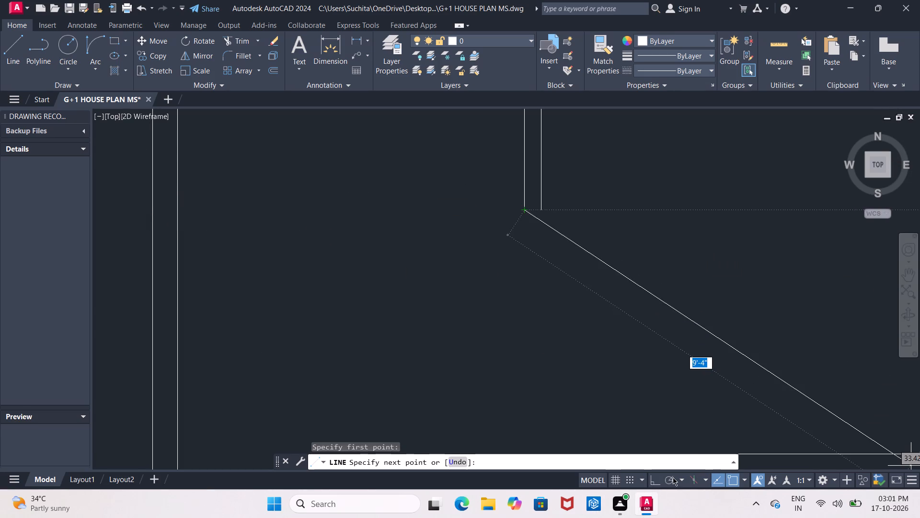
click(645, 482)
click(654, 476)
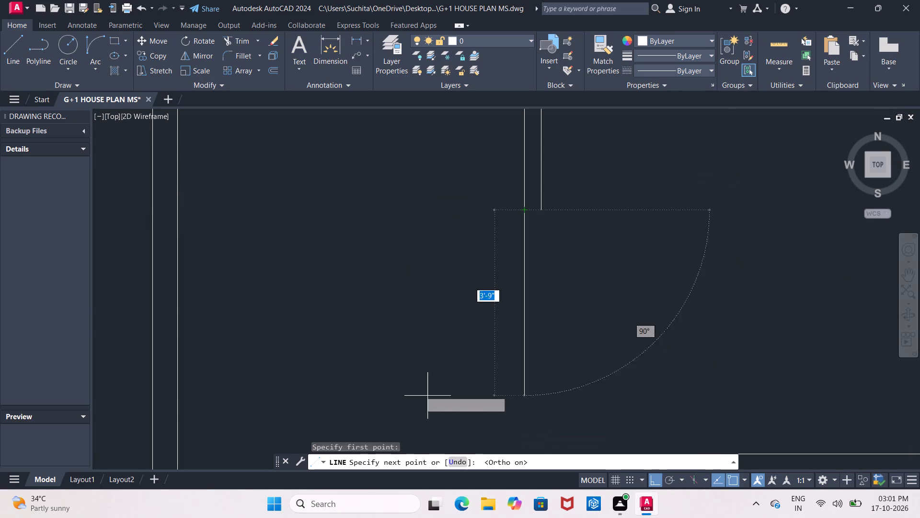
middle_drag(367, 331, 689, 380)
click(445, 317)
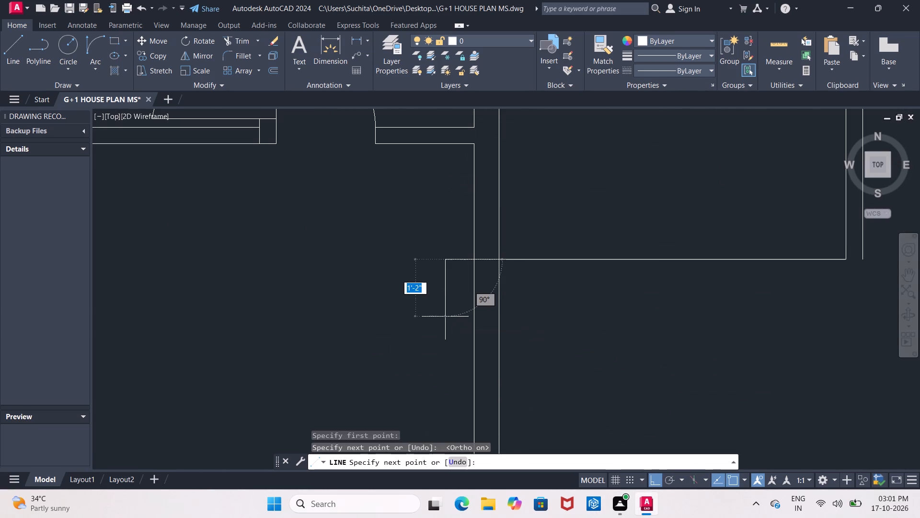
key(Escape)
Offset the new horizontal line 4" downward to form the stair's bottom wall.
scroll(654, 366, down, 1)
middle_drag(592, 358, 545, 348)
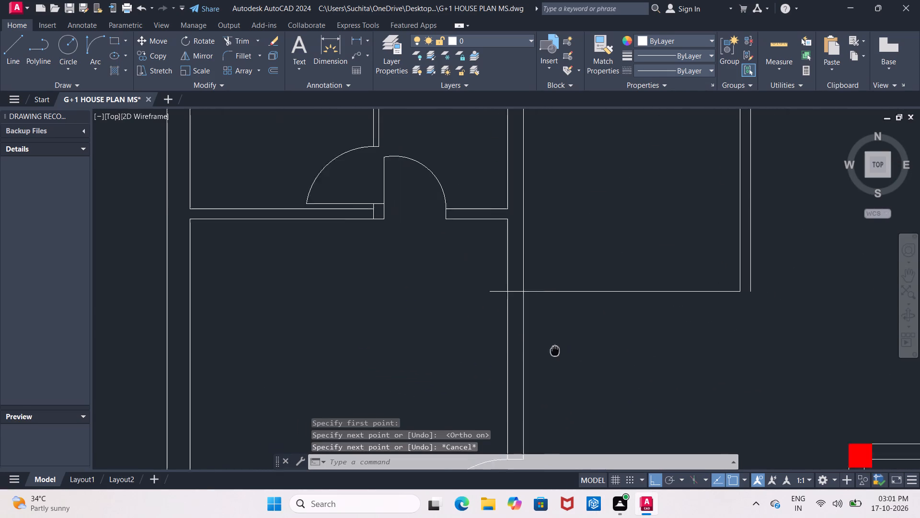
middle_drag(545, 348, 540, 347)
scroll(600, 355, down, 2)
scroll(630, 352, up, 2)
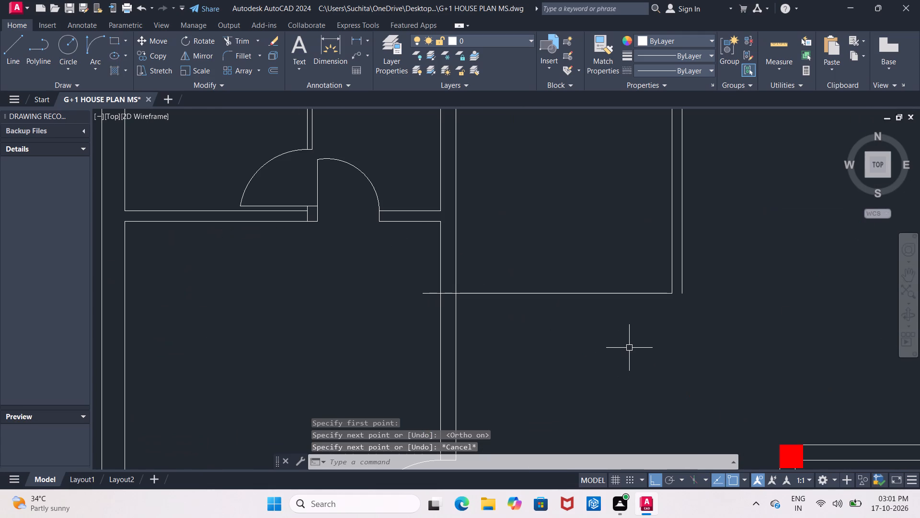
key(o)
key(Return)
text(4")
key(Return)
click(603, 295)
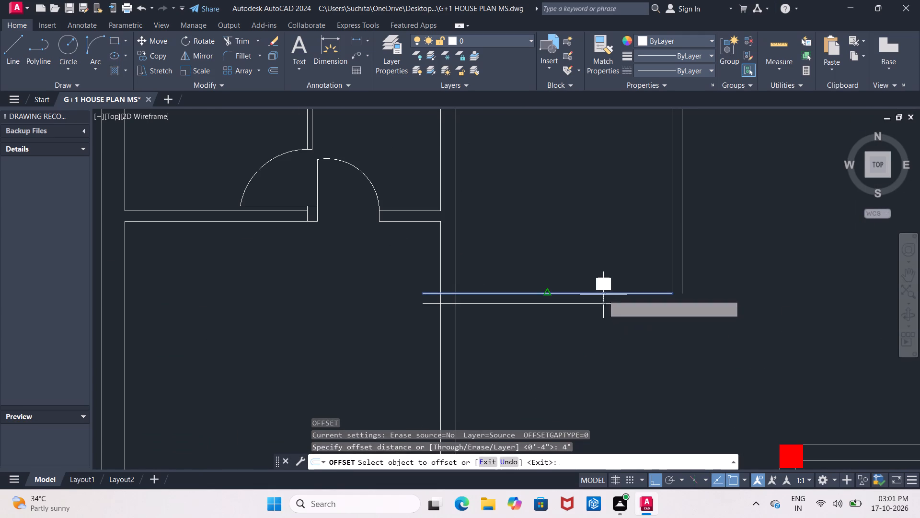
click(607, 318)
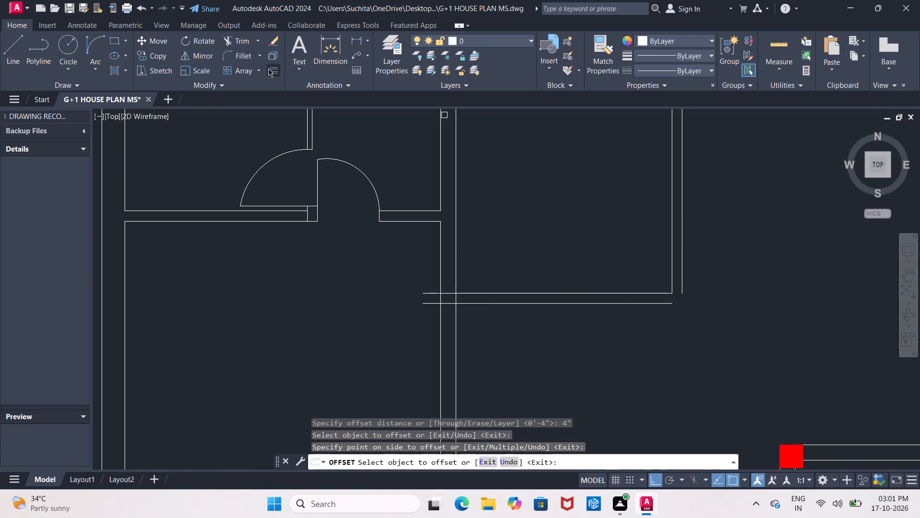
Fillet the stair partition's outer line with the offset line to close the outer wall corner.
click(228, 57)
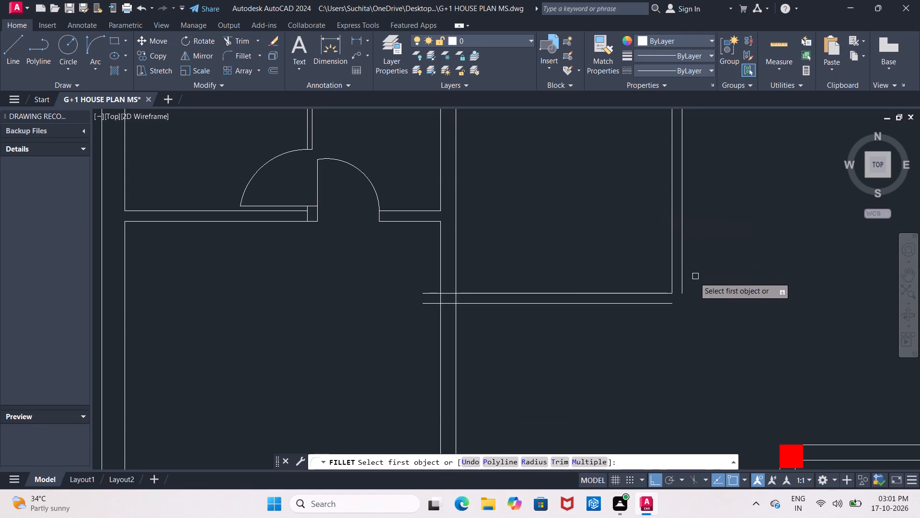
click(685, 287)
click(668, 307)
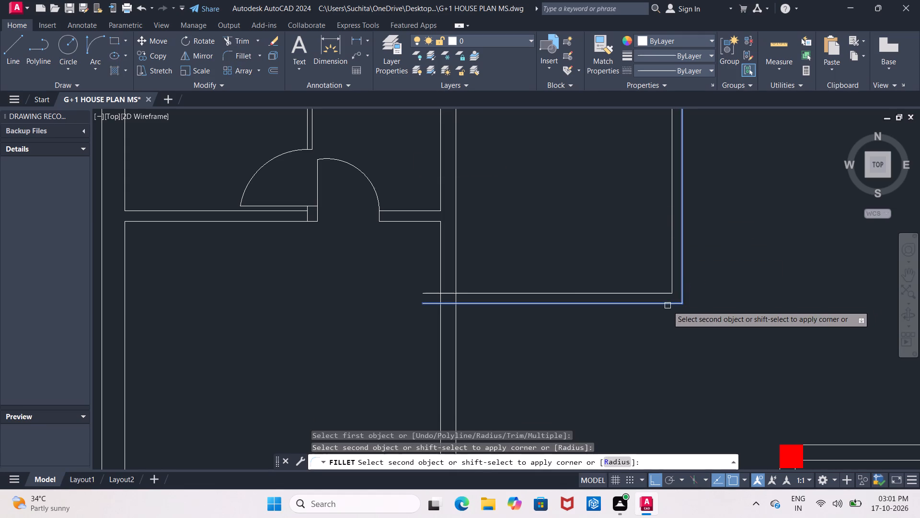
click(667, 306)
key(Escape)
Trim the two stair bottom wall lines where they overshoot the bedroom-side wall.
text(TR)
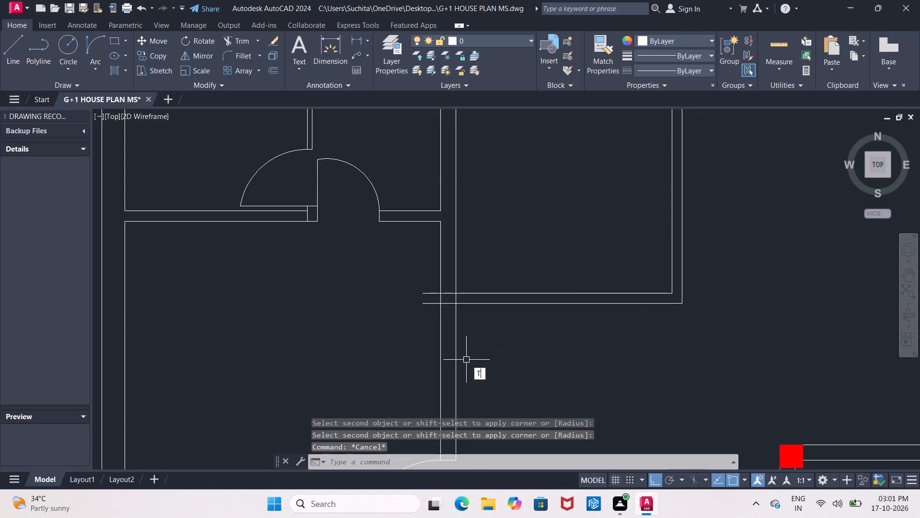
key(space)
key(space)
click(426, 278)
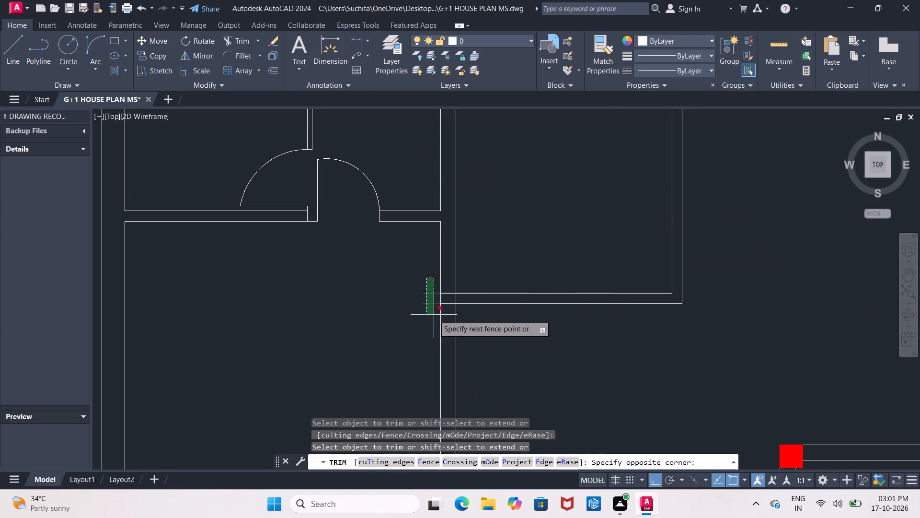
click(434, 315)
scroll(472, 332, down, 2)
scroll(556, 338, up, 1)
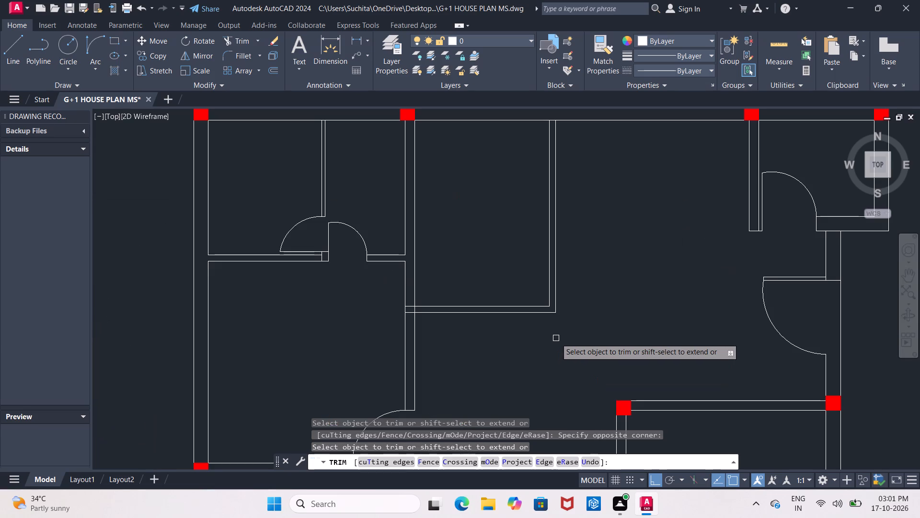
key(Escape)
Extend the inner vertical and inner horizontal stair wall lines to the outer lines at their shared corner.
text(EX)
key(space)
key(space)
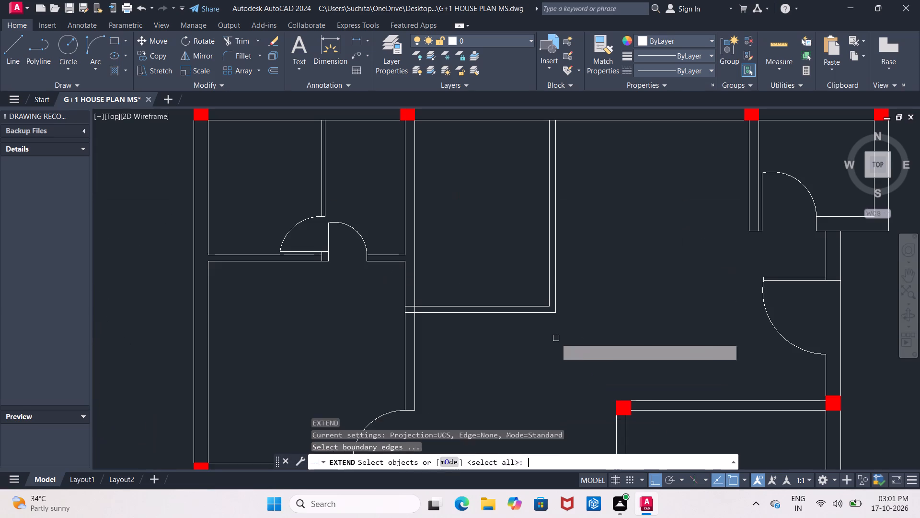
click(549, 299)
click(544, 306)
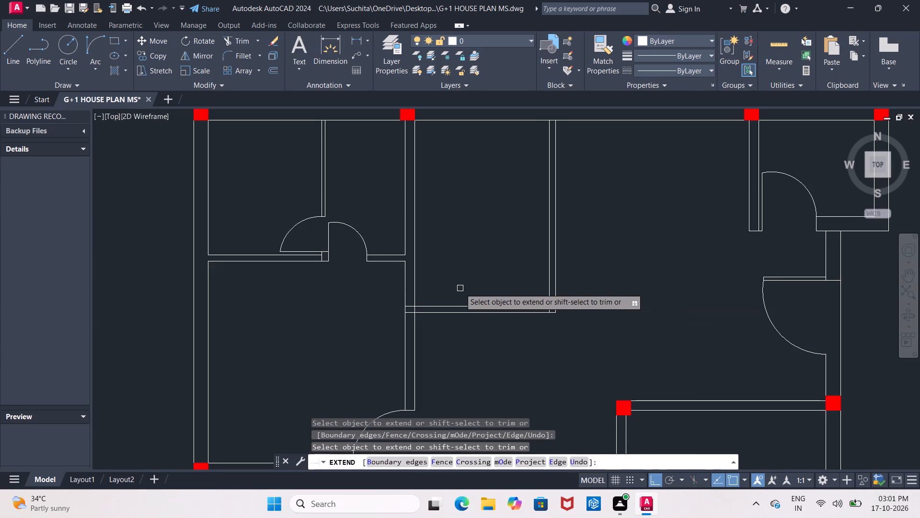
key(Escape)
Erase the leaf lines and swing arcs of the two adjacent doors beside the small rooms' partition.
scroll(350, 239, up, 2)
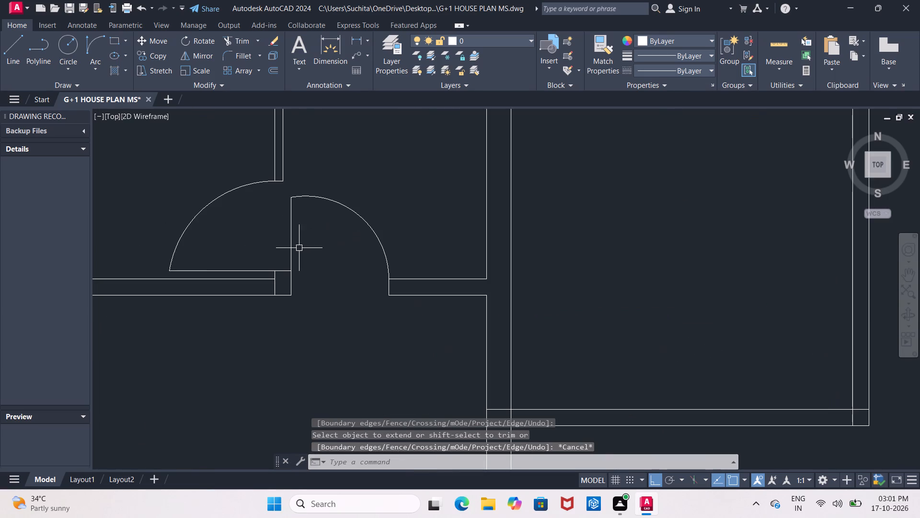
click(294, 246)
click(344, 213)
click(346, 208)
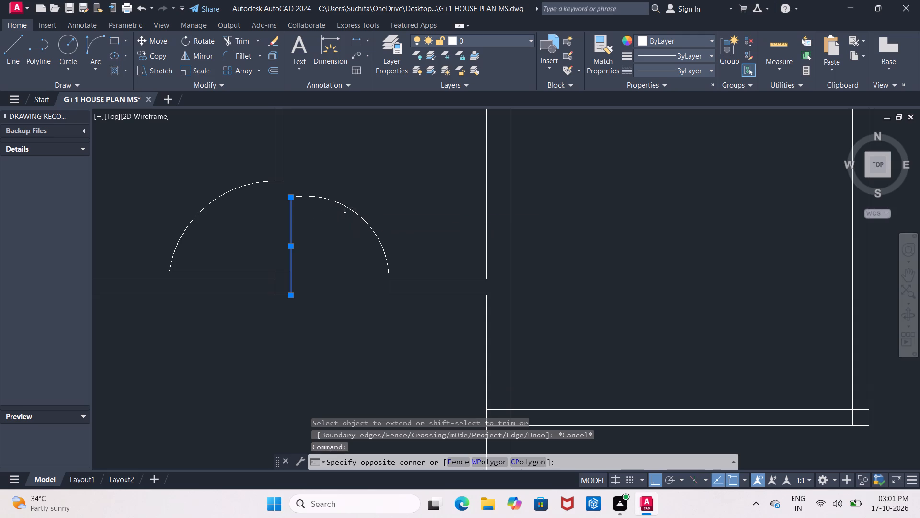
click(349, 213)
click(261, 270)
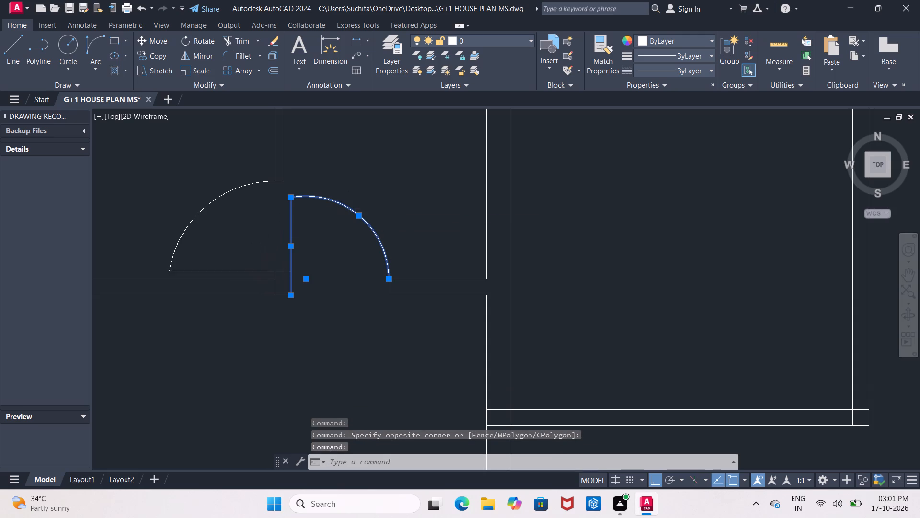
click(223, 196)
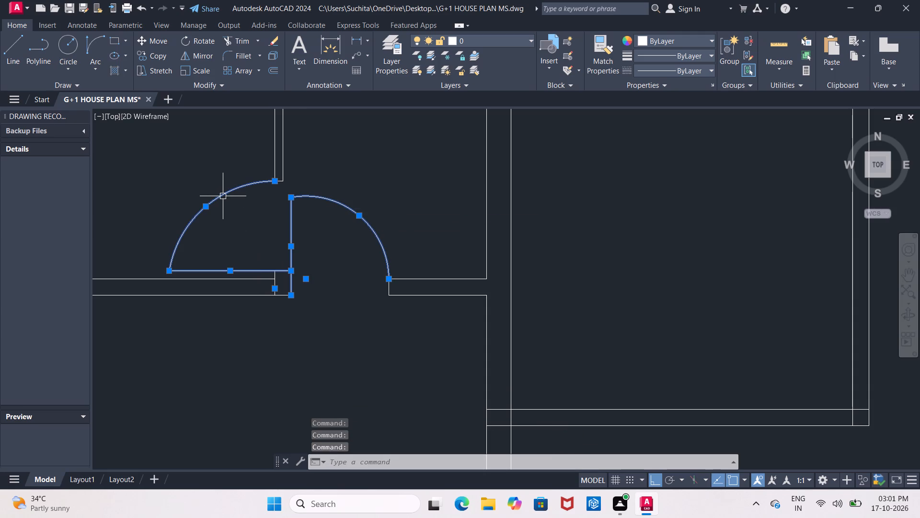
key(Delete)
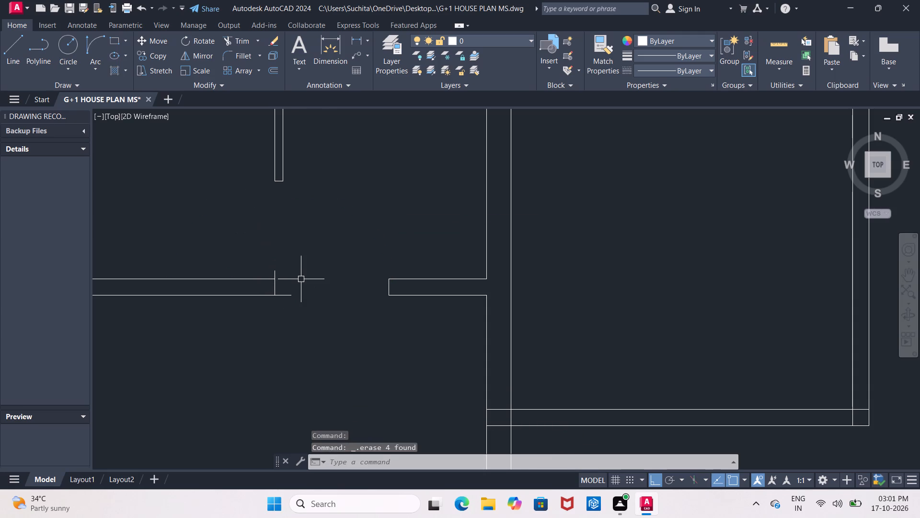
Erase the short end line capping the partition between the two small rooms.
scroll(284, 181, up, 1)
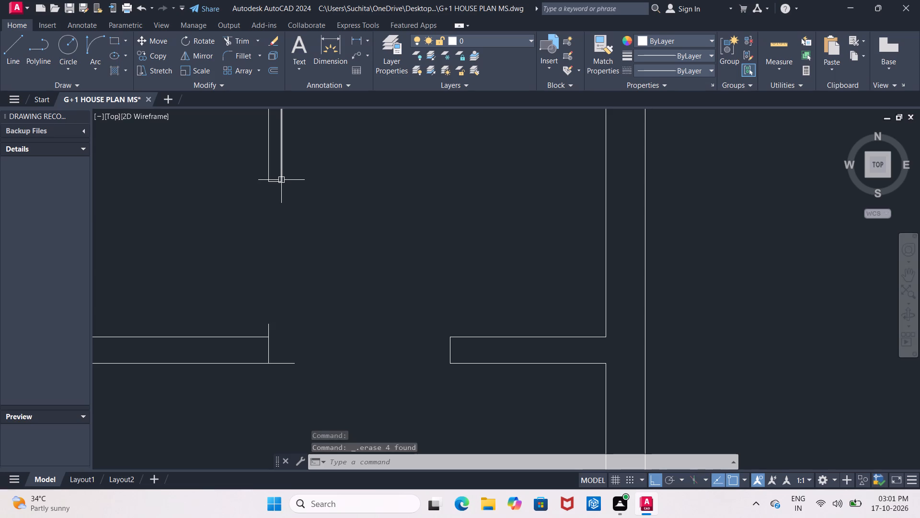
click(281, 180)
key(Escape)
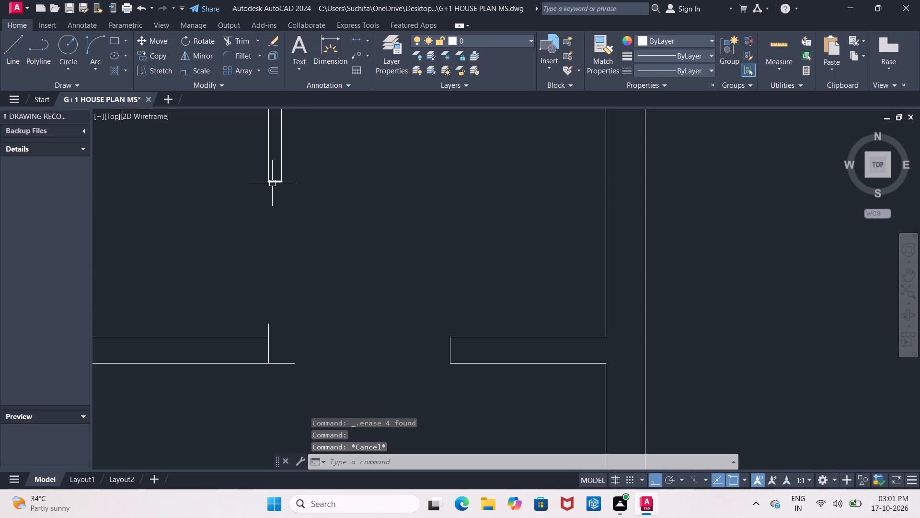
click(275, 182)
key(Delete)
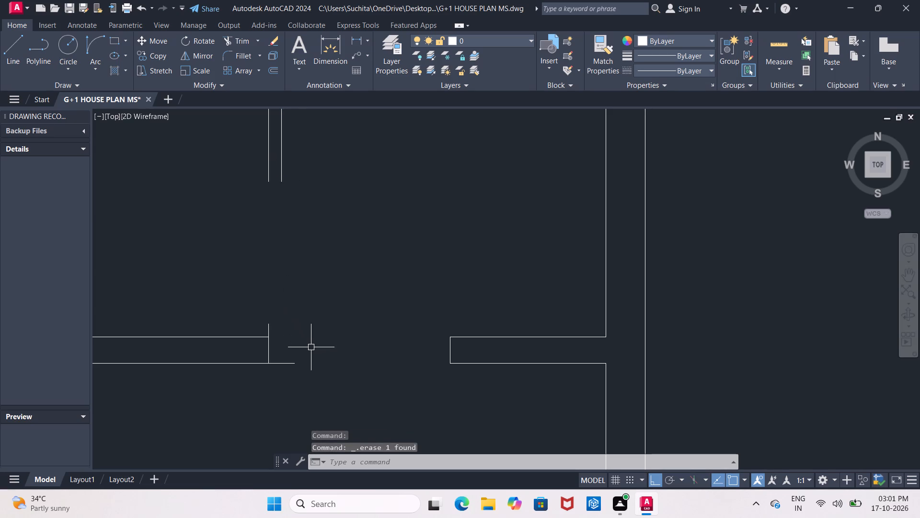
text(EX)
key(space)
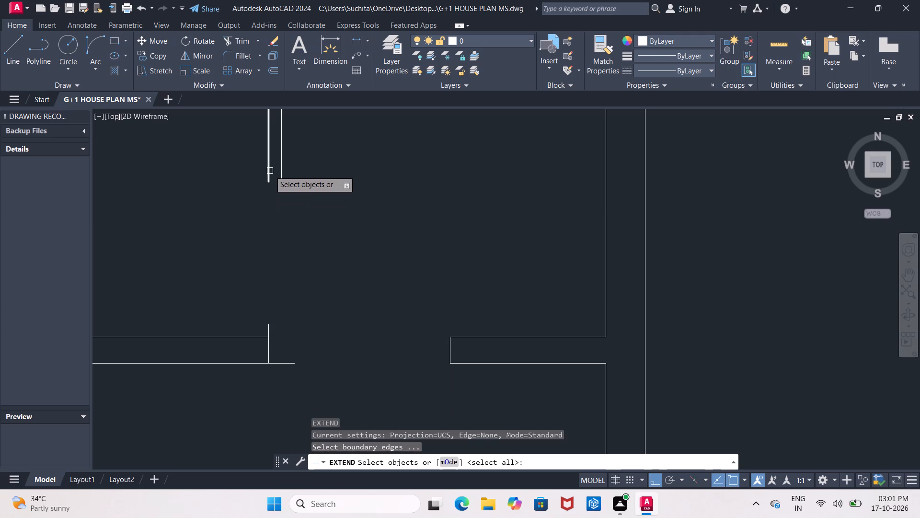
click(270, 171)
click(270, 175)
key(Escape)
Stretch both lines of the partition between the two small rooms down through the bedroom-side wall.
click(270, 175)
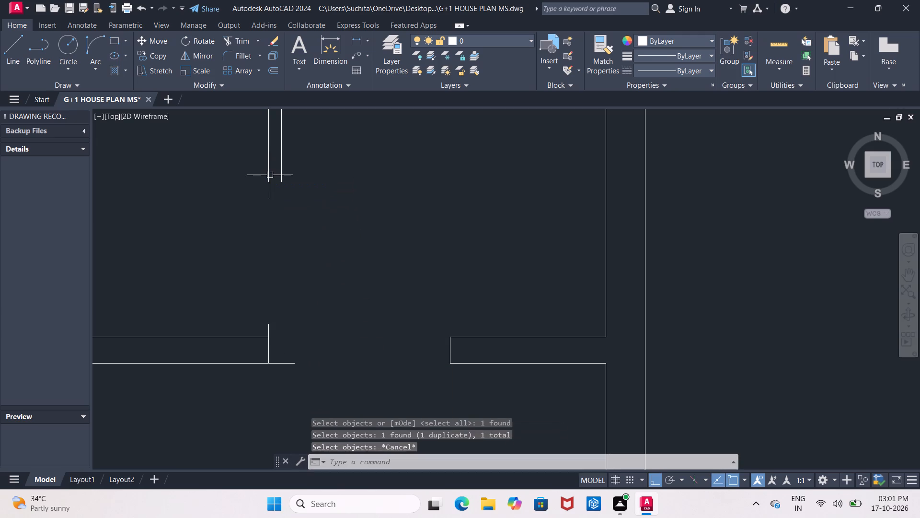
drag(267, 181, 268, 187)
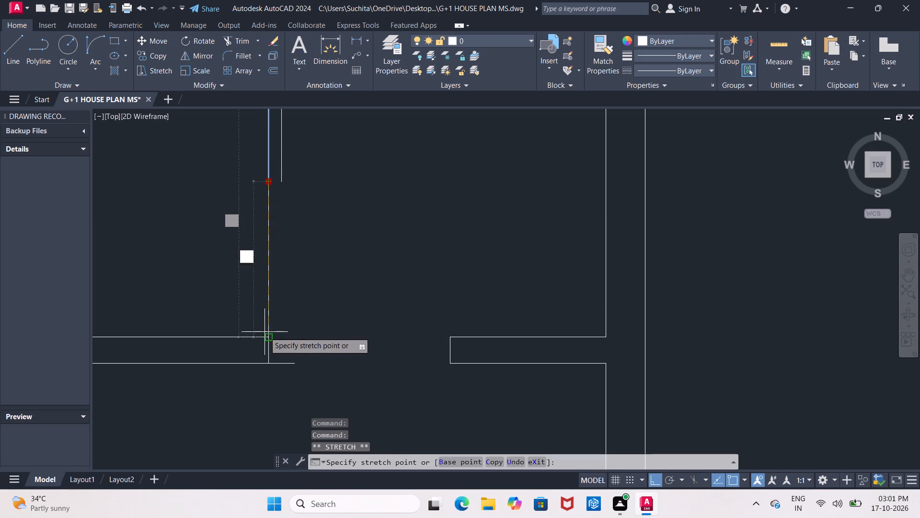
click(271, 358)
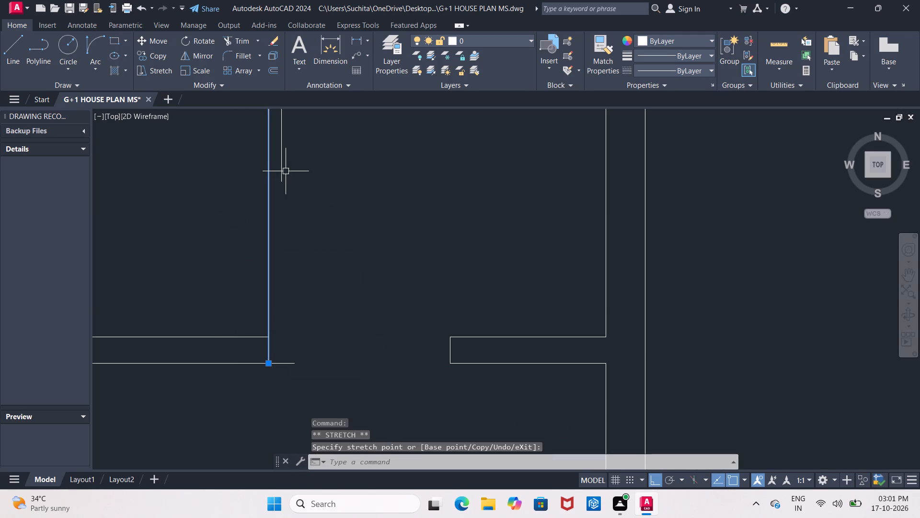
click(281, 166)
click(284, 180)
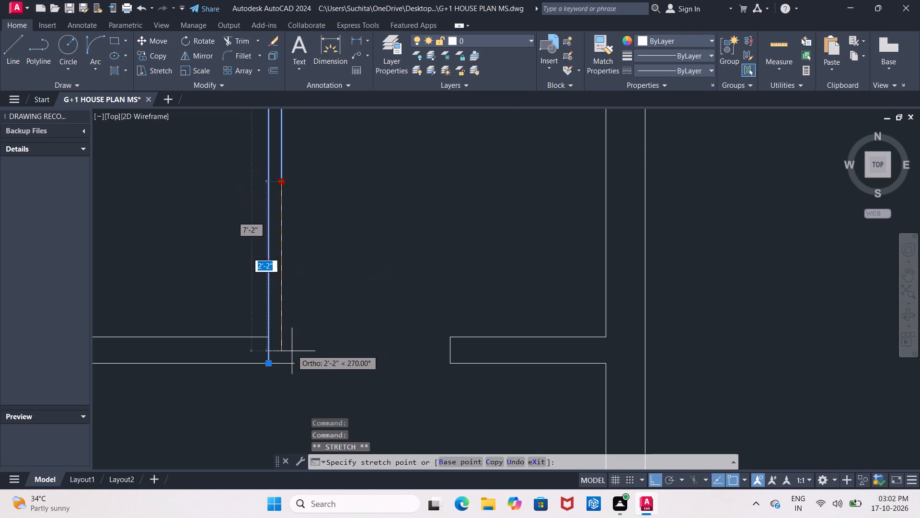
click(285, 381)
key(Escape)
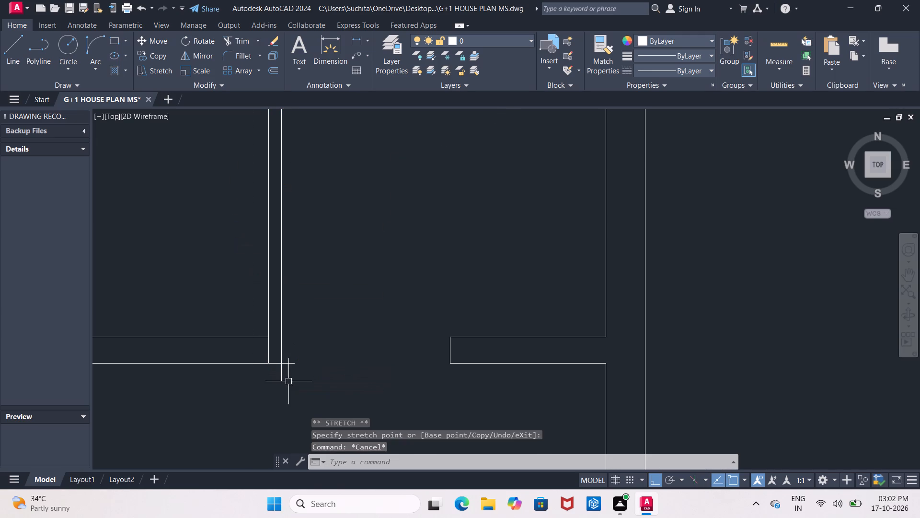
Trim the partition line and wall line stubs that overshoot their shared corner.
text(TR)
key(space)
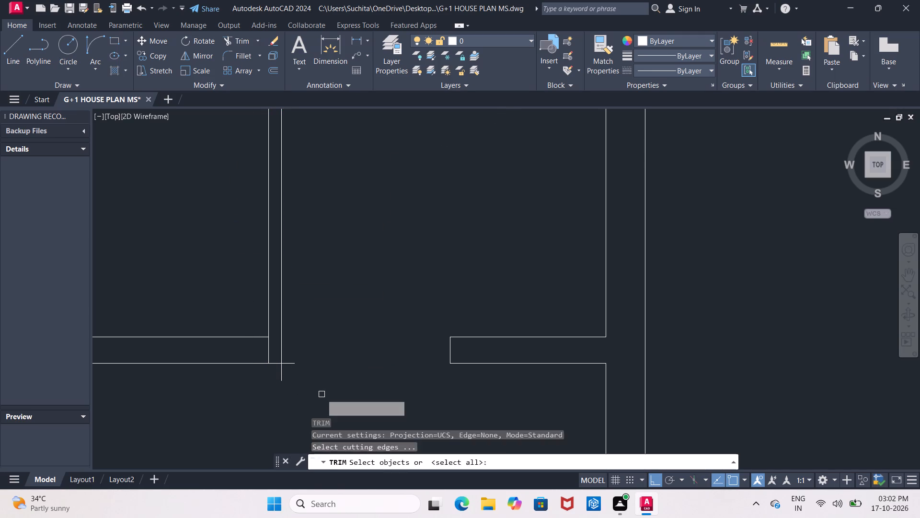
key(space)
click(291, 364)
click(283, 376)
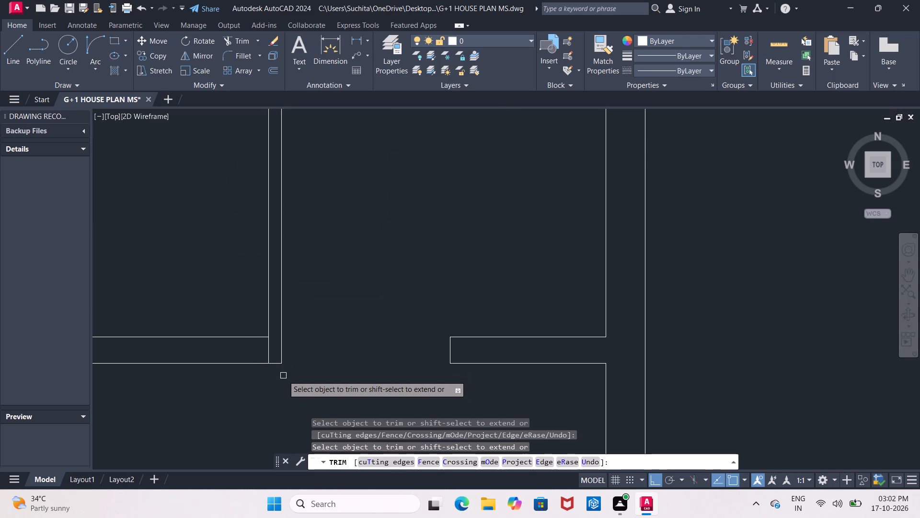
key(Escape)
Erase the short end line capping the bedroom-side wall at the door opening.
click(452, 356)
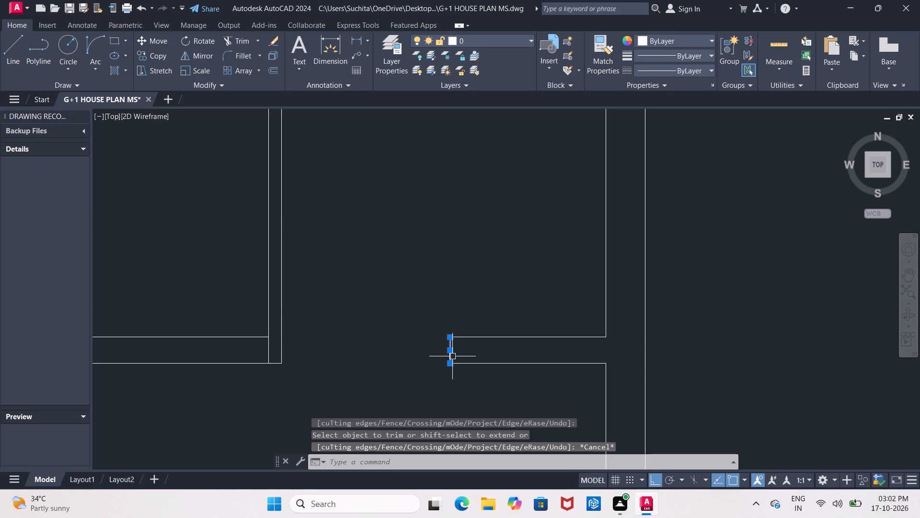
key(Delete)
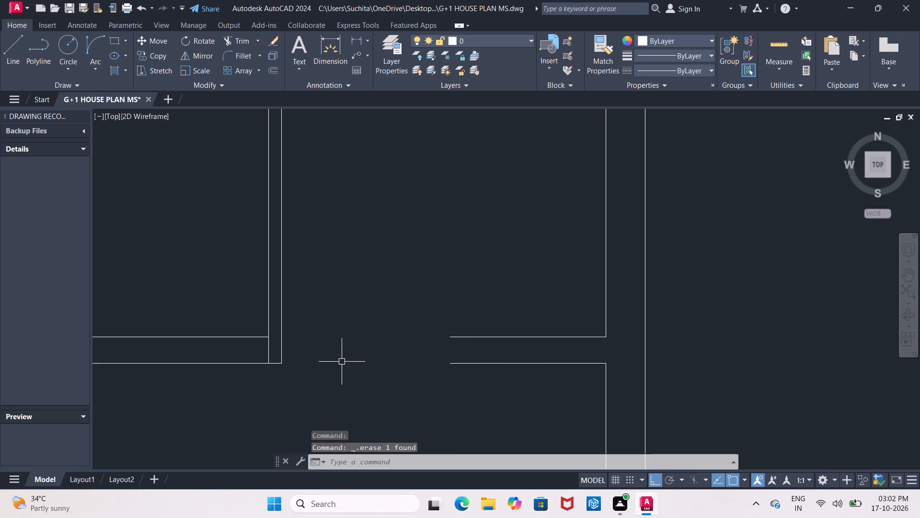
Extend both lines of the bedroom-side wall across the door opening beside the partition.
text(EX)
key(space)
key(space)
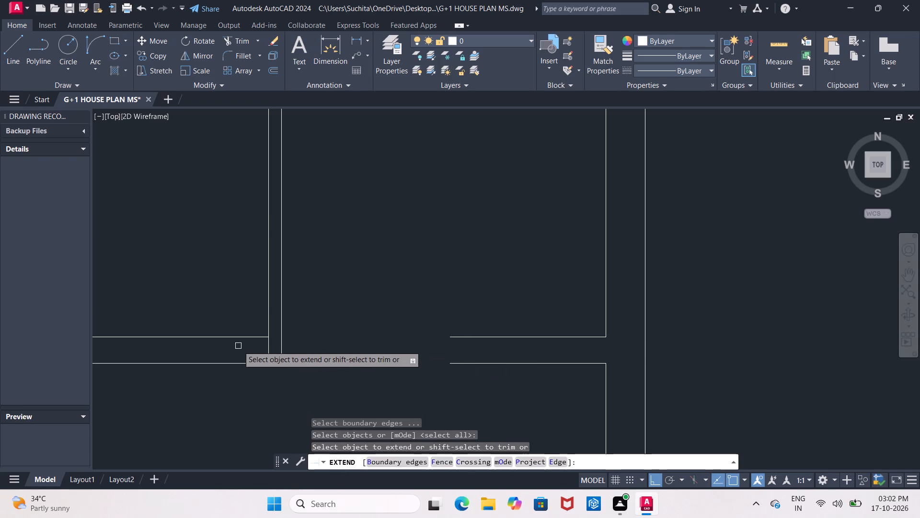
click(241, 338)
click(250, 338)
click(265, 364)
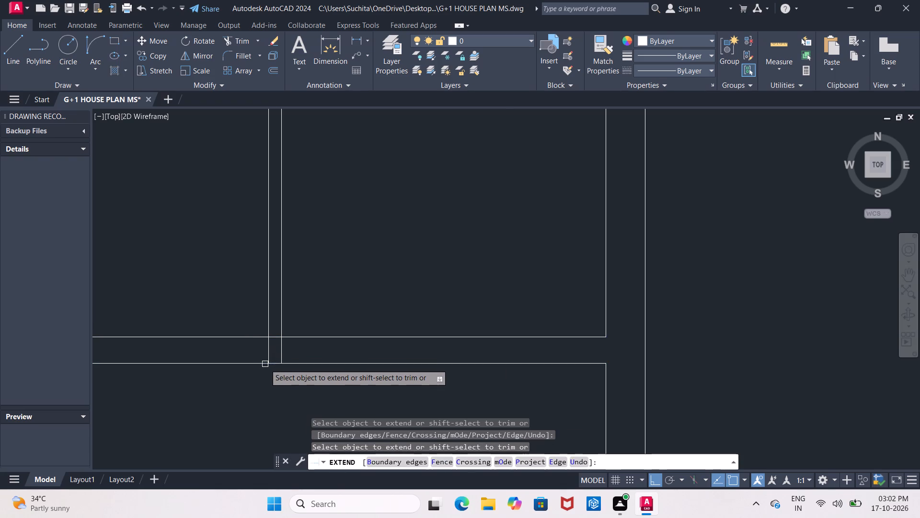
Extend the bedroom-side wall's two lines at both ends to the outer faces of the adjoining vertical walls.
scroll(273, 367, down, 3)
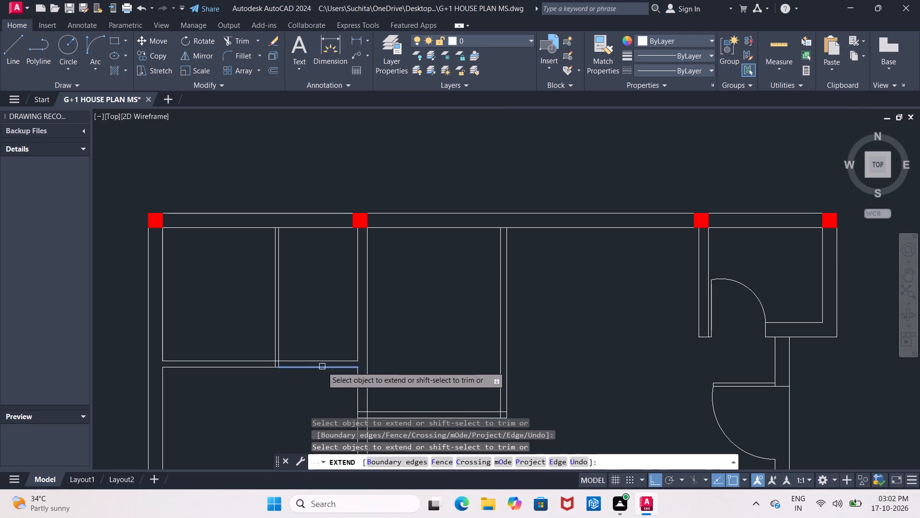
click(327, 367)
click(343, 367)
click(344, 363)
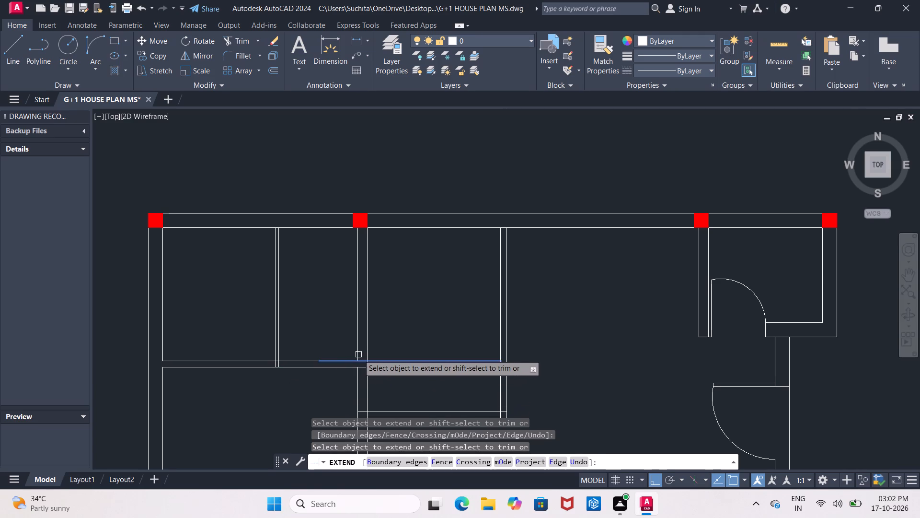
click(357, 351)
click(185, 361)
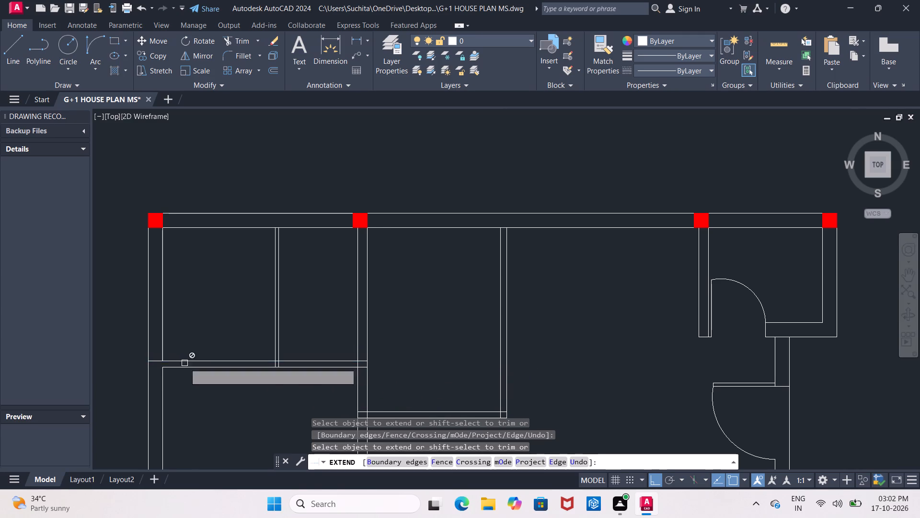
click(183, 367)
Extend the small-room partition lines and the stair side wall lines up to the top wall's outer line.
click(276, 255)
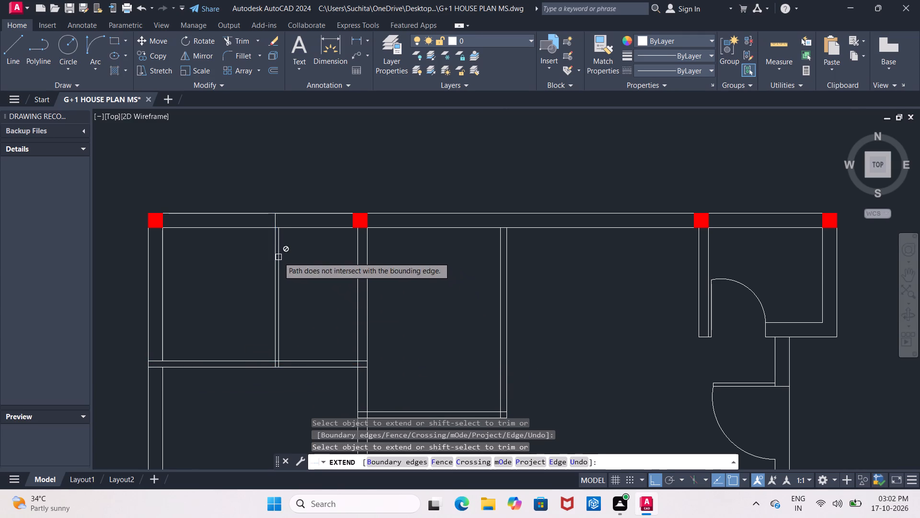
click(280, 255)
click(499, 258)
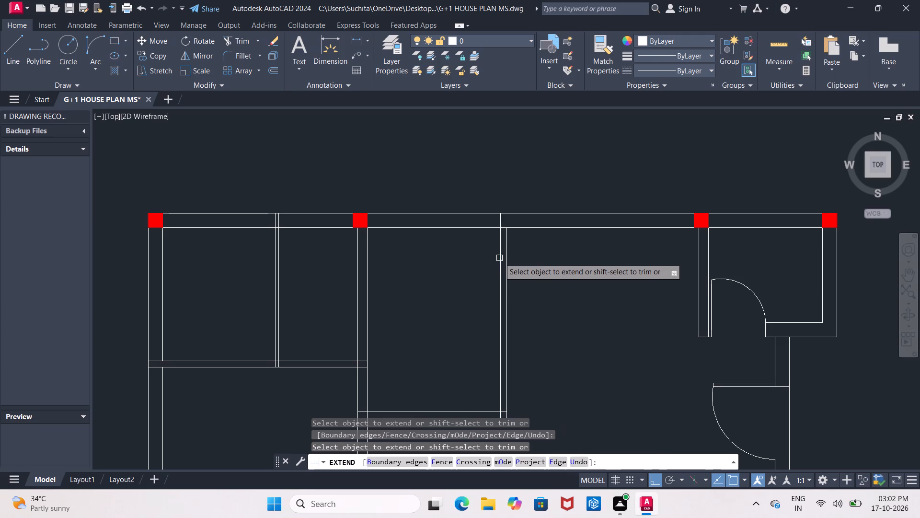
click(506, 256)
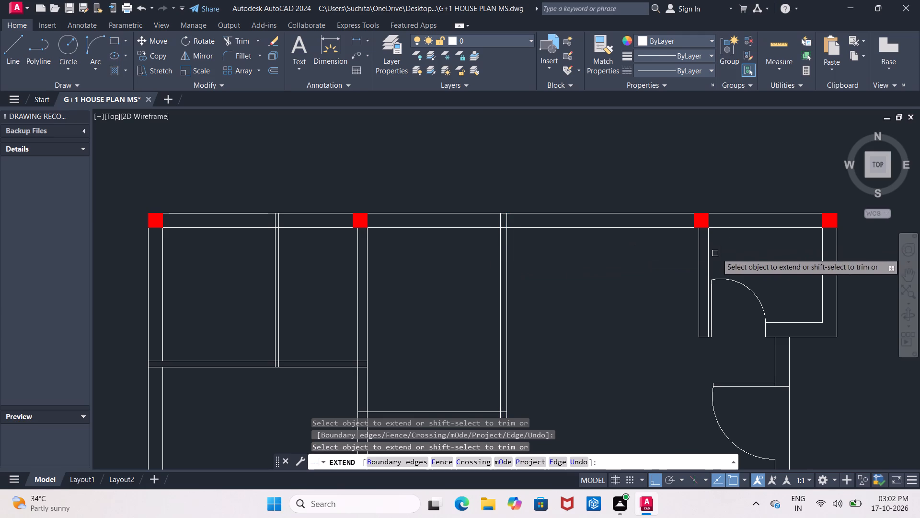
Erase the swing arc and leaf line of the pooja room door.
scroll(755, 255, down, 1)
middle_drag(755, 255, 677, 215)
scroll(645, 277, up, 1)
middle_drag(645, 277, 492, 263)
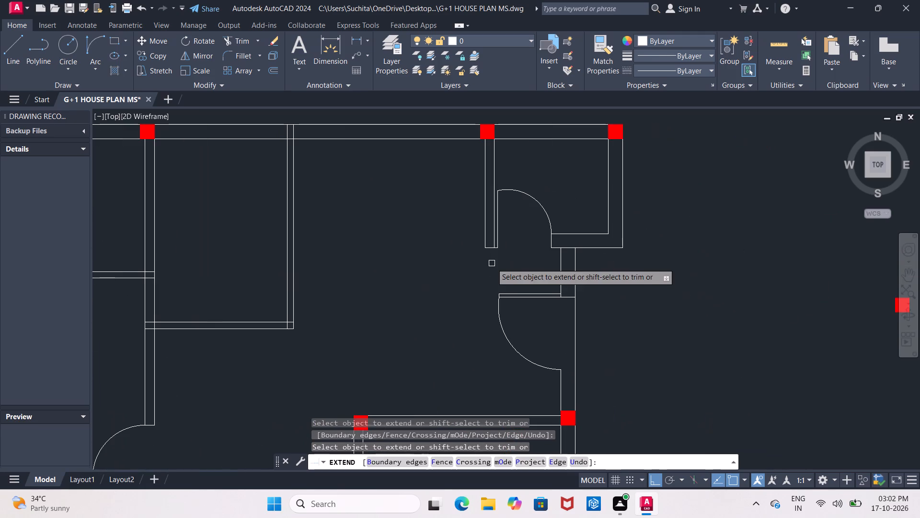
key(Escape)
click(531, 194)
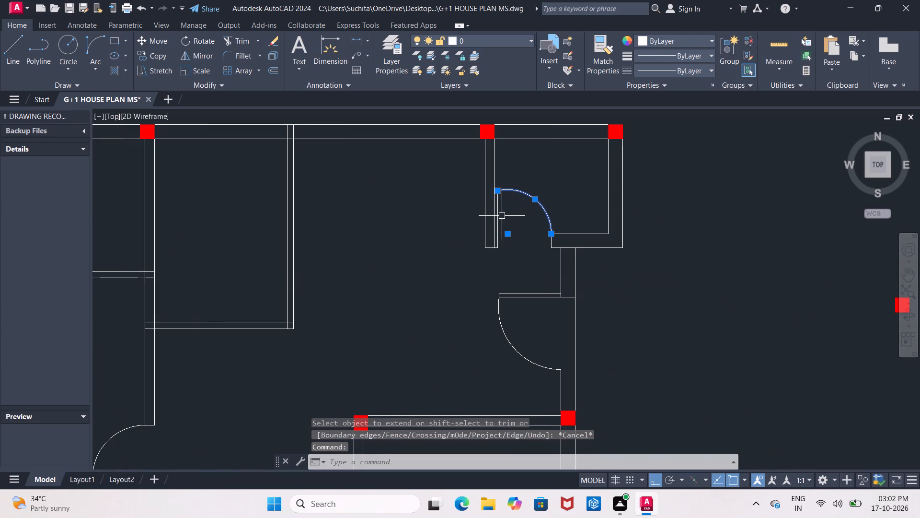
click(499, 219)
key(Delete)
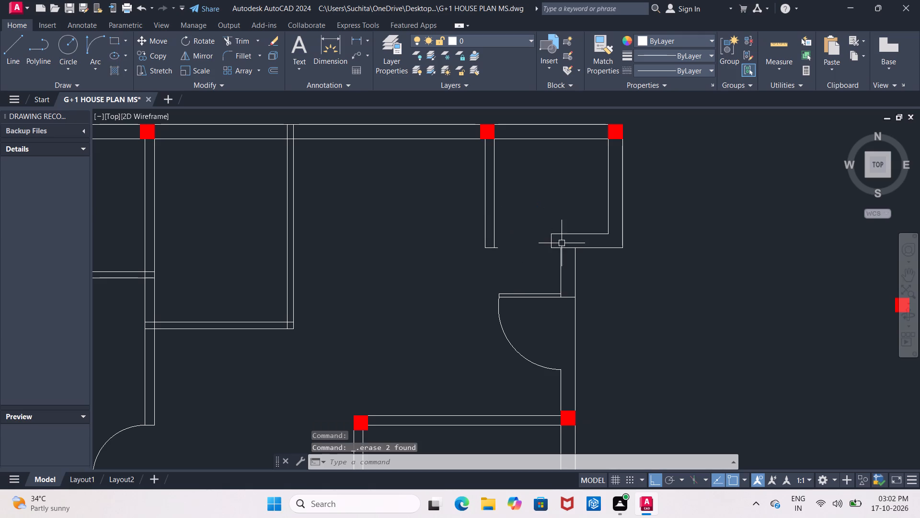
Erase the short end lines capping the walls on both sides of the pooja room door opening.
click(550, 243)
click(490, 248)
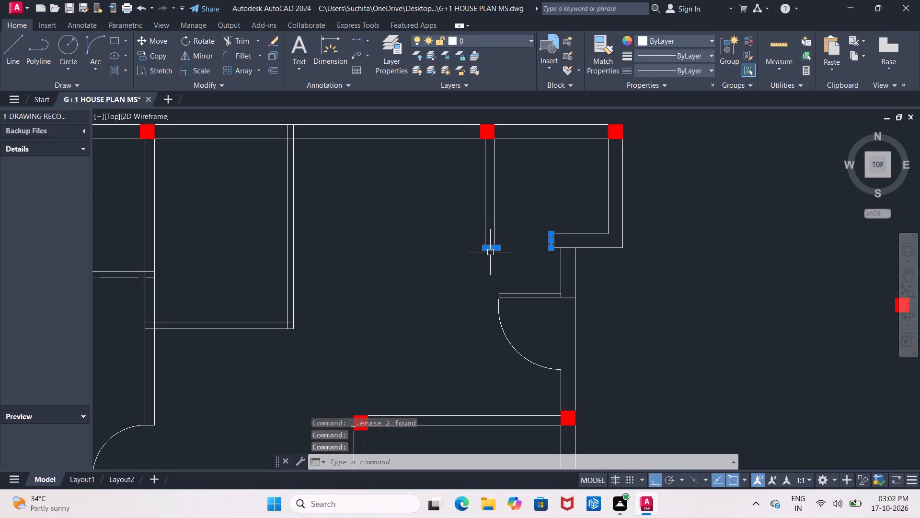
key(Delete)
click(490, 248)
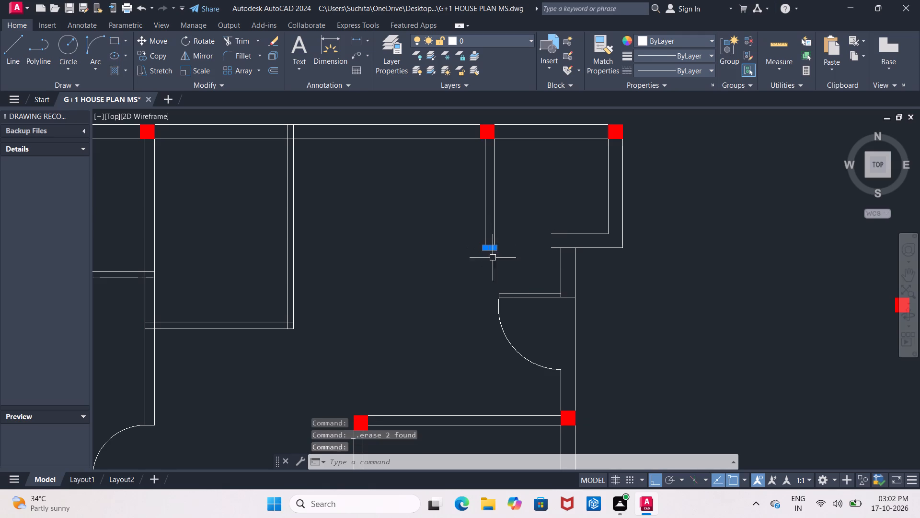
key(Delete)
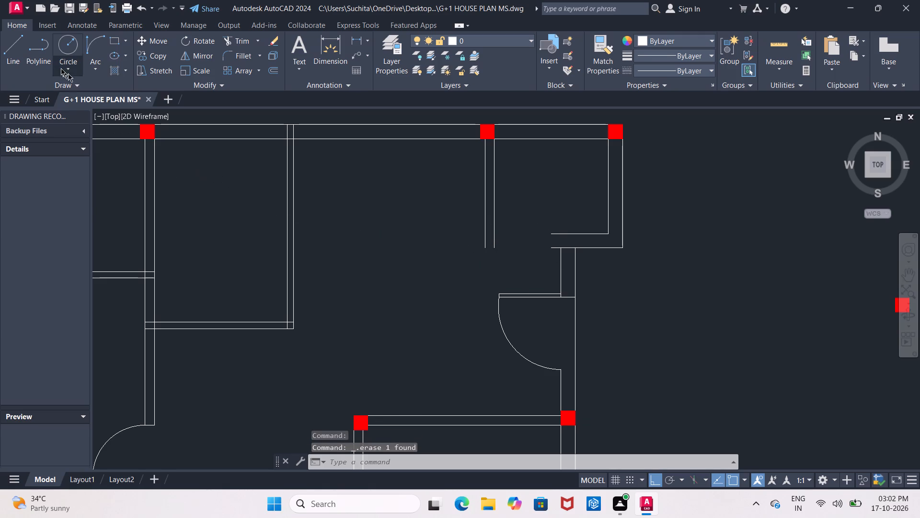
Extend the pooja room's bottom wall lines and the adjoining vertical wall lines so they cross at each junction.
text(EX)
key(space)
key(space)
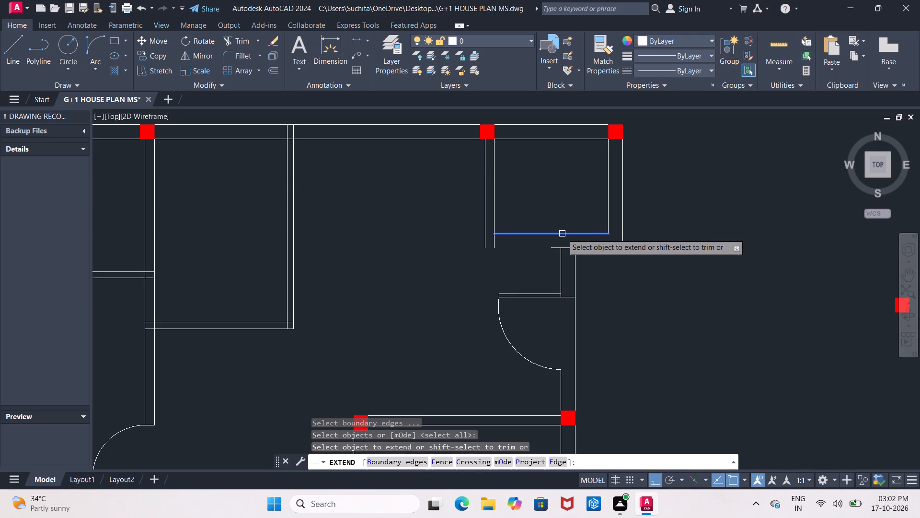
click(562, 234)
click(530, 233)
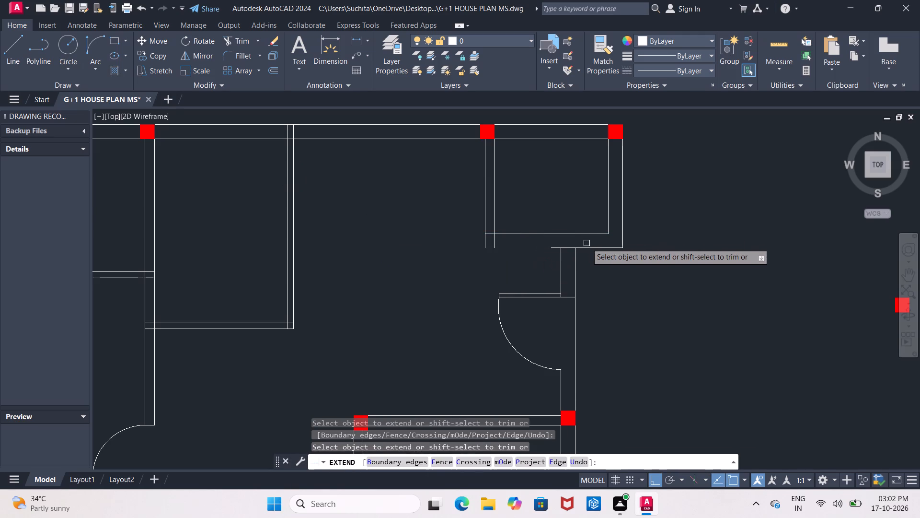
click(587, 247)
click(572, 248)
click(563, 248)
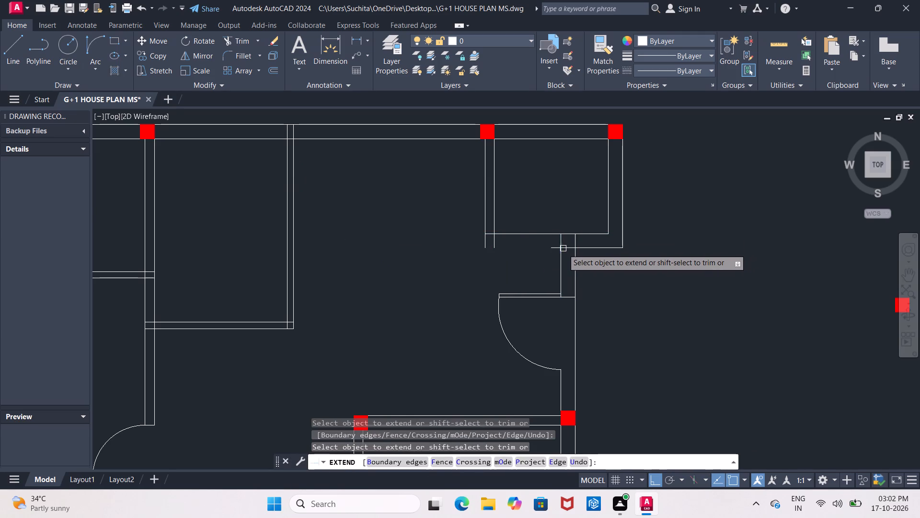
click(570, 249)
click(538, 249)
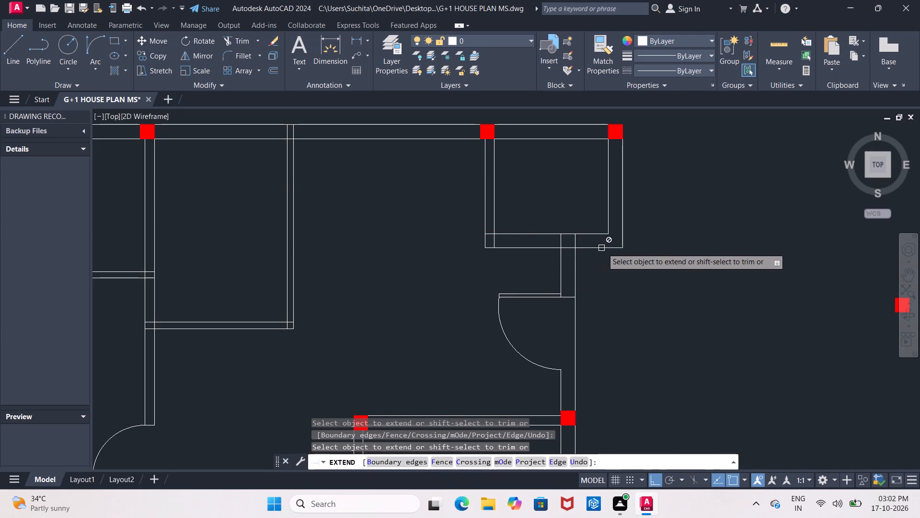
click(606, 215)
click(599, 234)
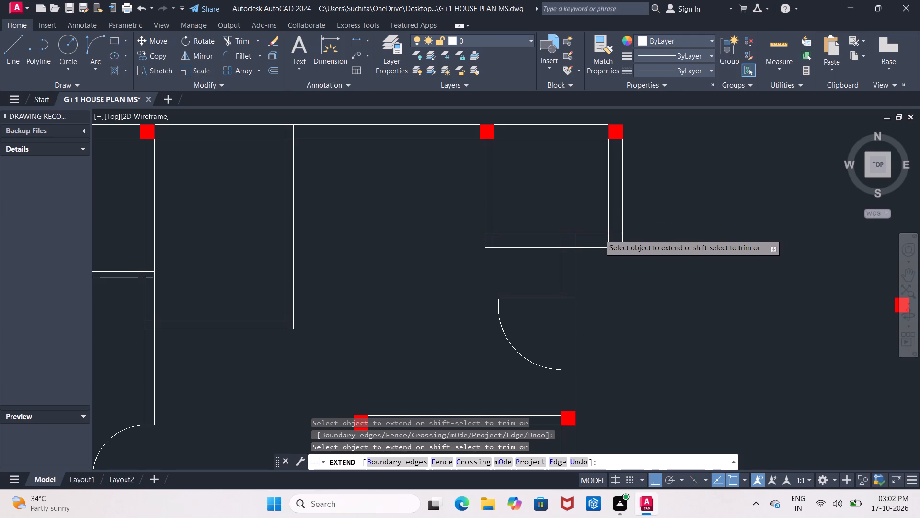
key(Escape)
Erase the entrance door below the pooja room, including its leaf, swing arc and wall end lines.
drag(483, 281, 535, 338)
click(637, 375)
key(Delete)
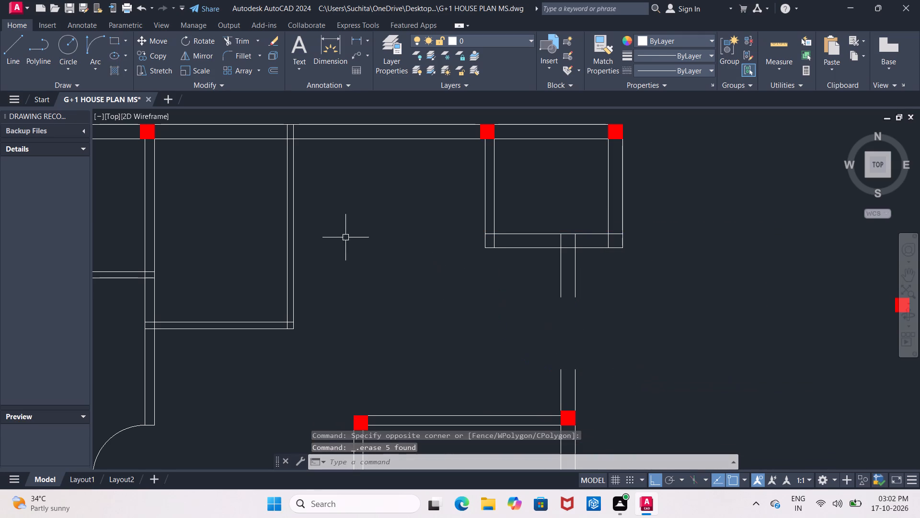
Extend both vertical wall lines across the entrance door opening below the pooja room.
key(e)
key(x)
key(space)
key(space)
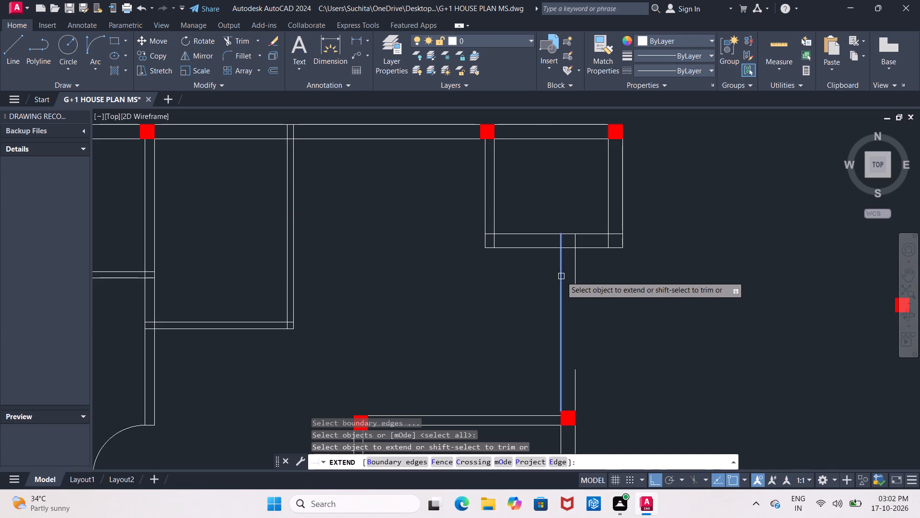
double_click(561, 276)
click(575, 276)
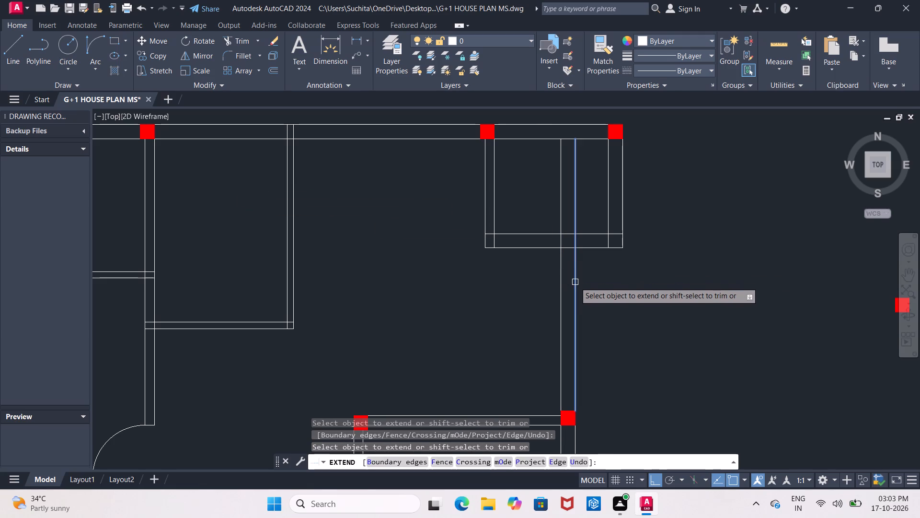
key(Escape)
Trim the vertical wall line that runs up inside the pooja room.
text(TR)
key(space)
key(space)
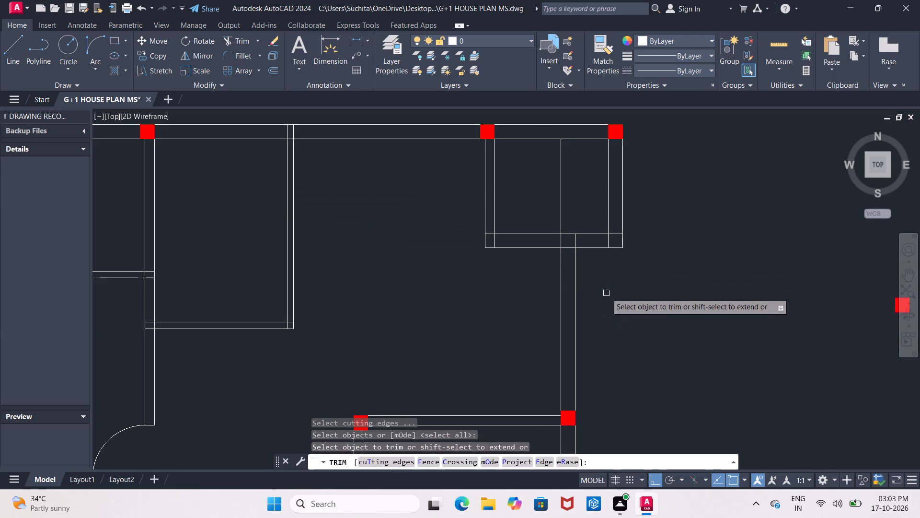
click(563, 215)
Erase the door of the lower-left room in the upper column layout, including its swing arc, leaf and wall end line.
scroll(610, 262, down, 2)
middle_drag(627, 283, 629, 244)
scroll(627, 283, down, 1)
scroll(507, 279, up, 1)
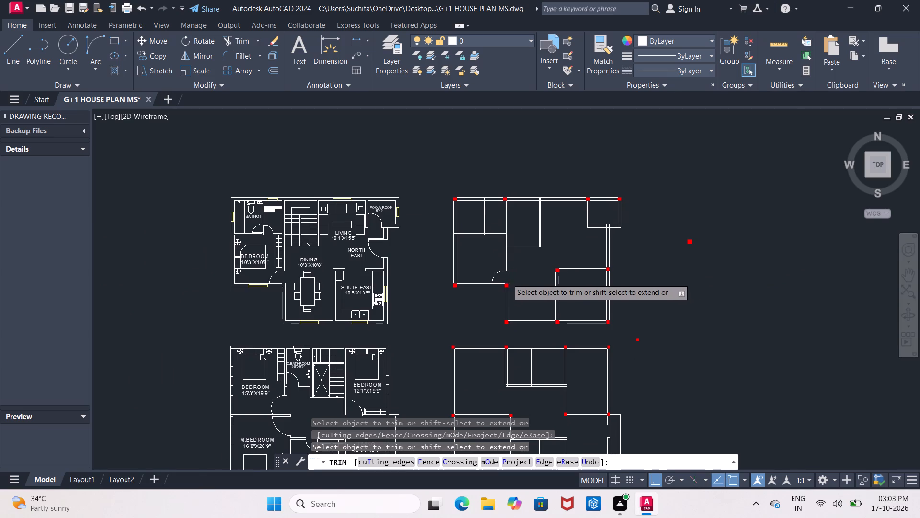
scroll(507, 279, up, 2)
key(Escape)
drag(420, 239, 420, 238)
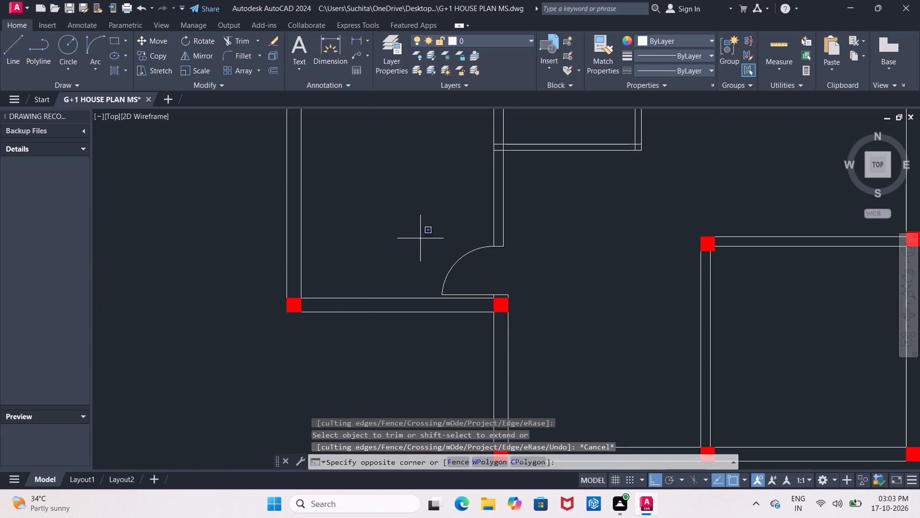
drag(420, 238, 431, 247)
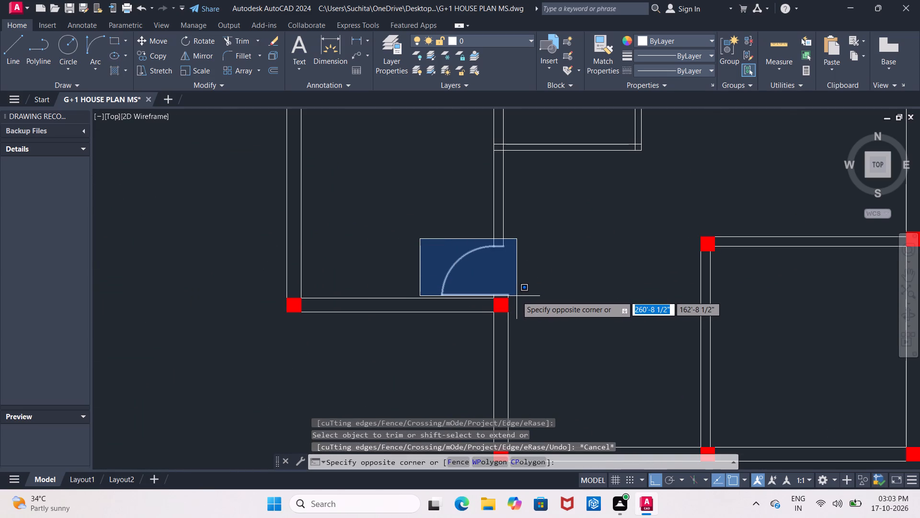
click(517, 296)
key(Delete)
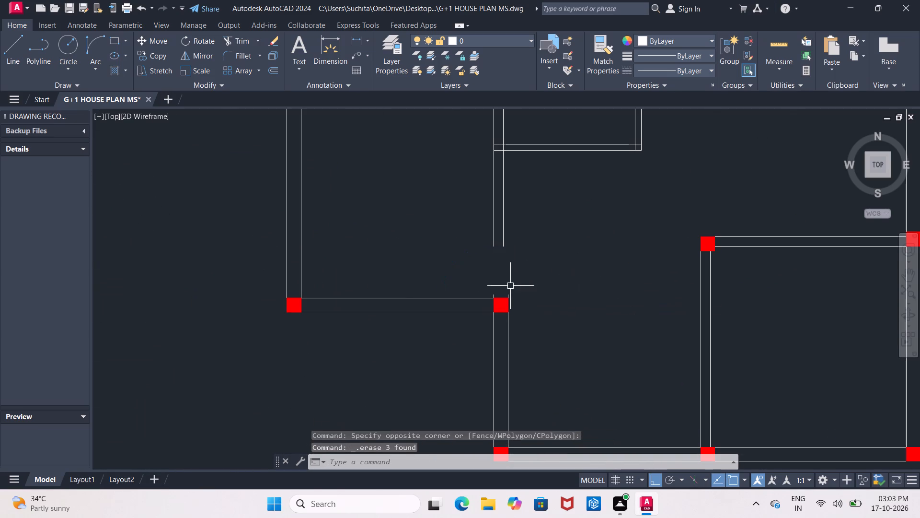
Extend both vertical wall lines across the former door opening to the column marker at the lower-left room's corner.
key(e)
text(X)
key(space)
key(space)
double_click(494, 240)
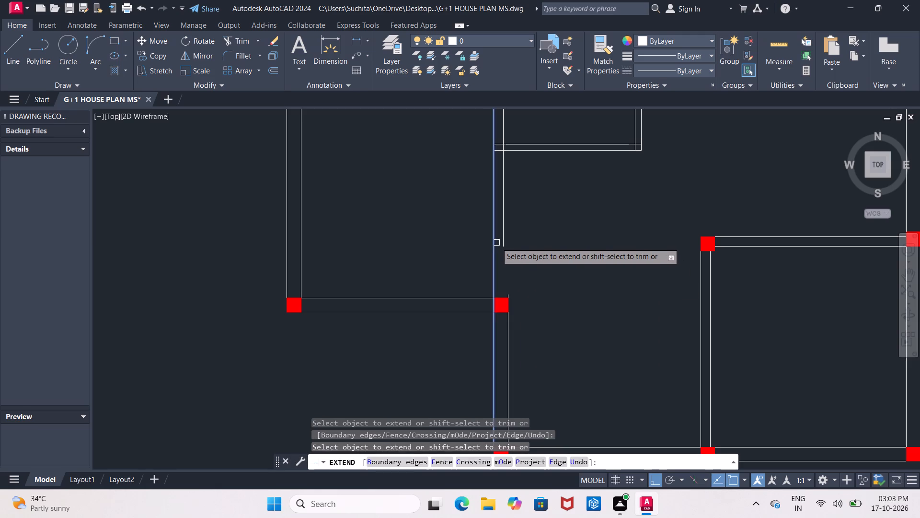
click(503, 238)
key(Escape)
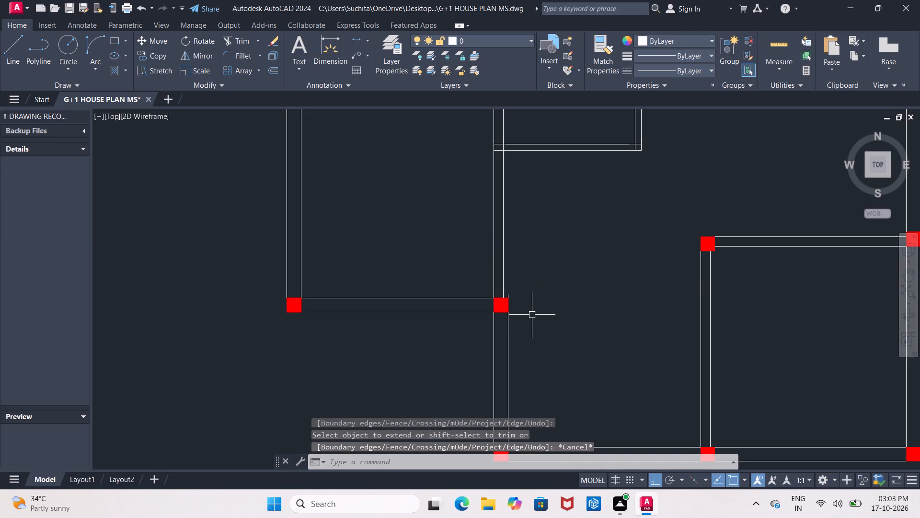
Trim the short wall line stub projecting above the column marker at that room's lower-right corner.
scroll(532, 316, up, 1)
text(TR)
key(space)
key(space)
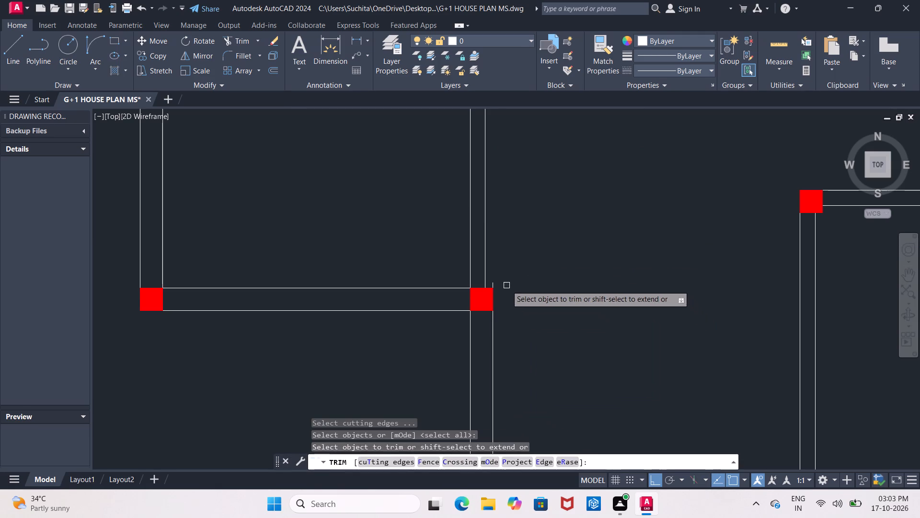
scroll(505, 285, up, 2)
click(471, 286)
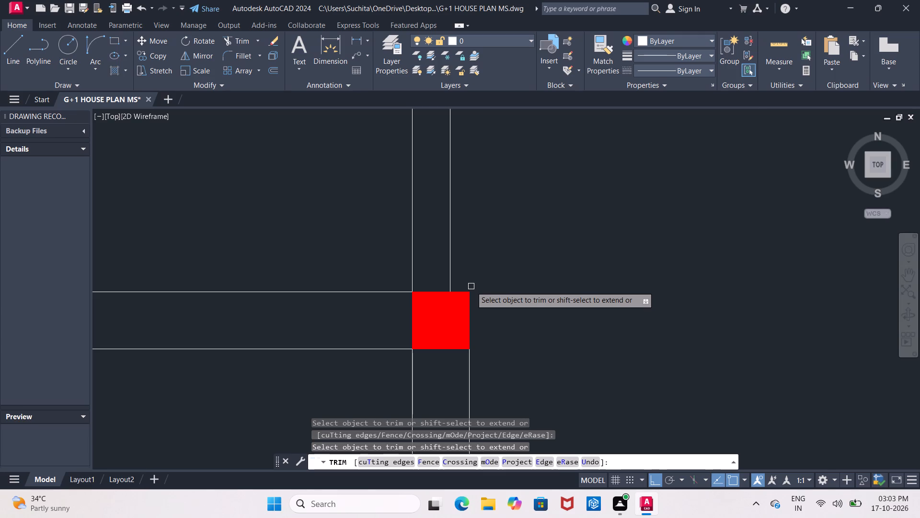
scroll(484, 288, down, 4)
scroll(534, 316, down, 1)
middle_drag(534, 316, 507, 283)
key(Escape)
Erase the two spare red column markers lying outside the column layout plans.
drag(722, 177, 729, 180)
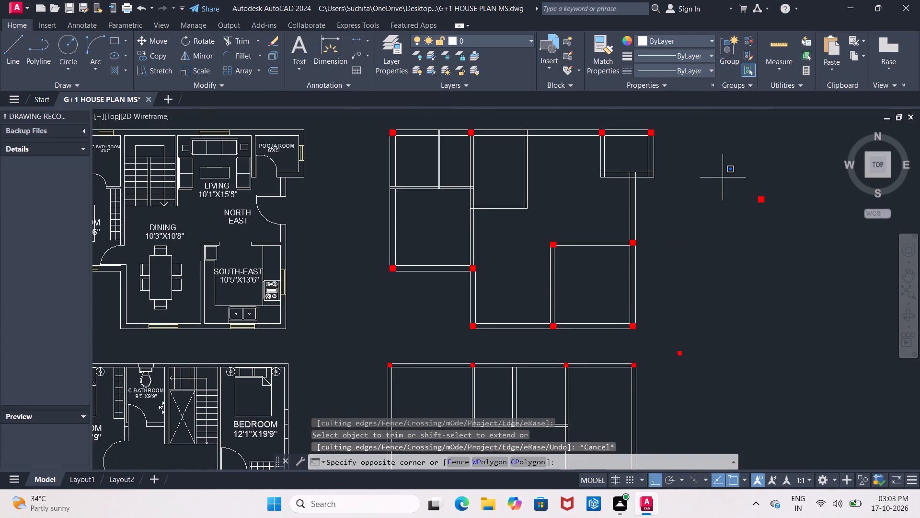
drag(729, 180, 739, 189)
click(782, 262)
key(Delete)
middle_drag(763, 286, 767, 209)
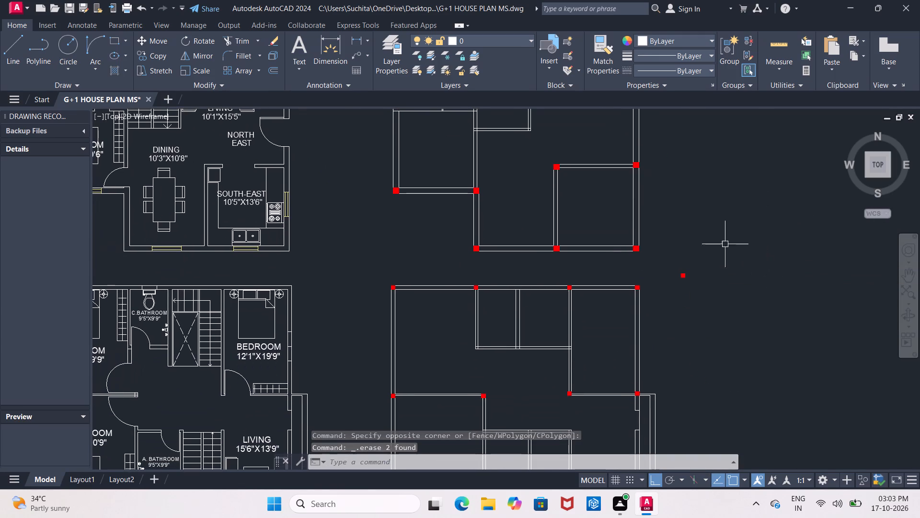
click(661, 270)
click(718, 290)
key(Delete)
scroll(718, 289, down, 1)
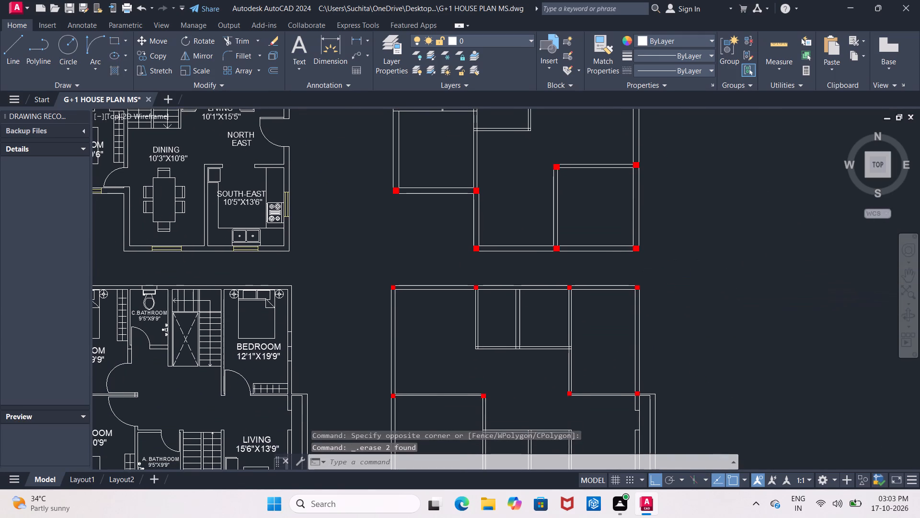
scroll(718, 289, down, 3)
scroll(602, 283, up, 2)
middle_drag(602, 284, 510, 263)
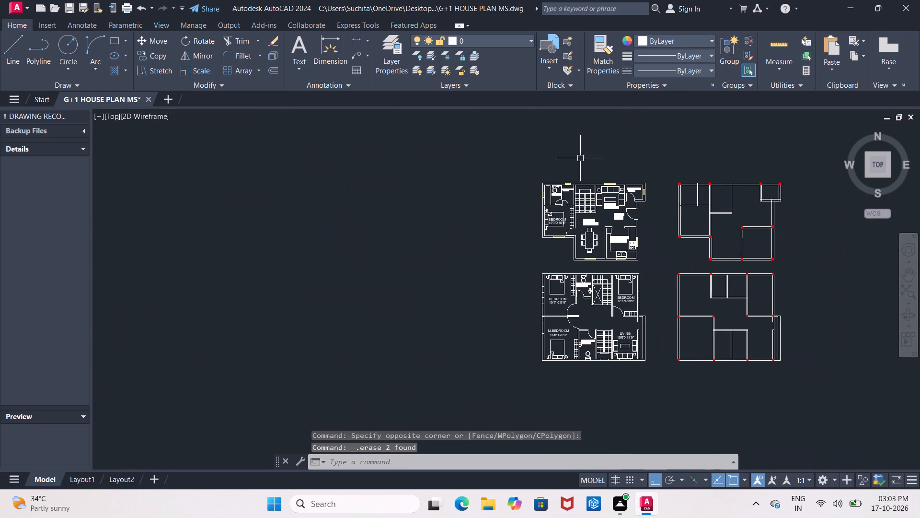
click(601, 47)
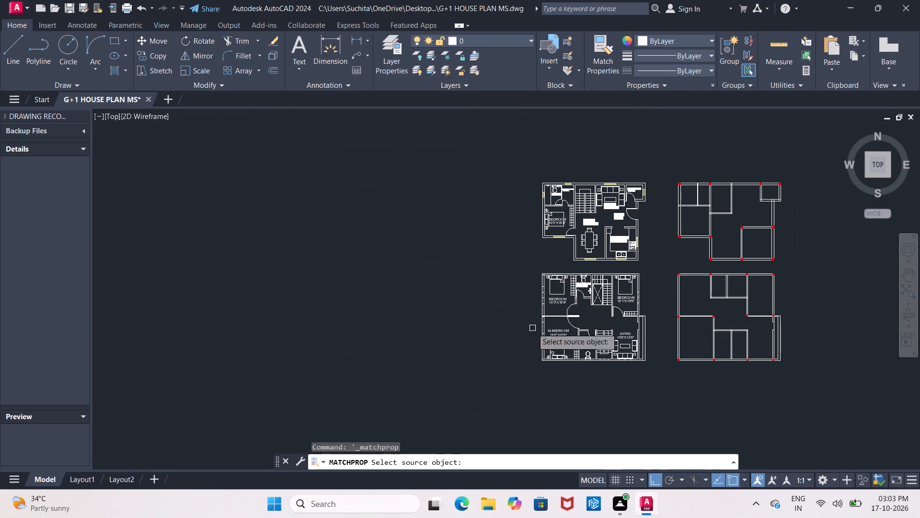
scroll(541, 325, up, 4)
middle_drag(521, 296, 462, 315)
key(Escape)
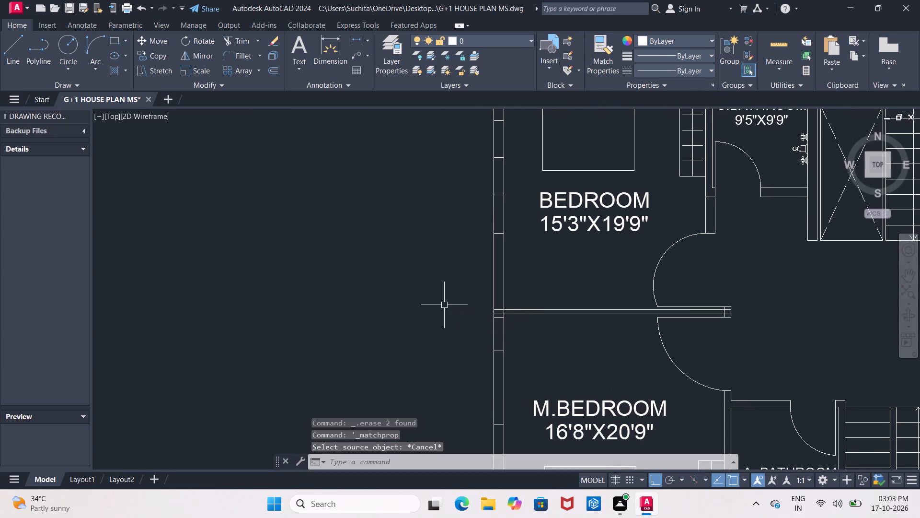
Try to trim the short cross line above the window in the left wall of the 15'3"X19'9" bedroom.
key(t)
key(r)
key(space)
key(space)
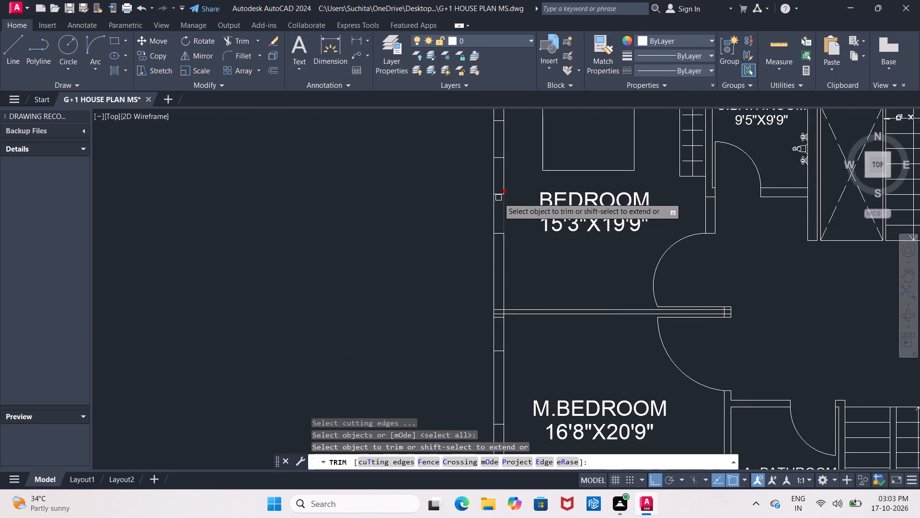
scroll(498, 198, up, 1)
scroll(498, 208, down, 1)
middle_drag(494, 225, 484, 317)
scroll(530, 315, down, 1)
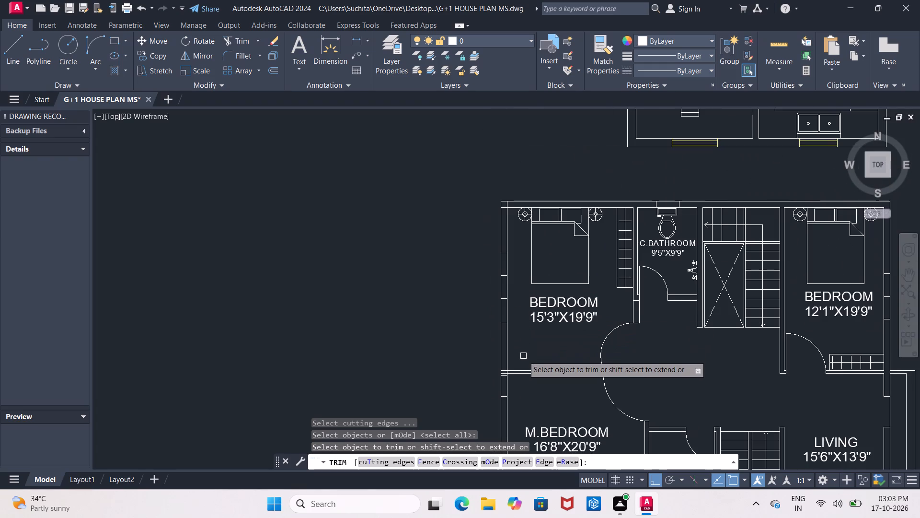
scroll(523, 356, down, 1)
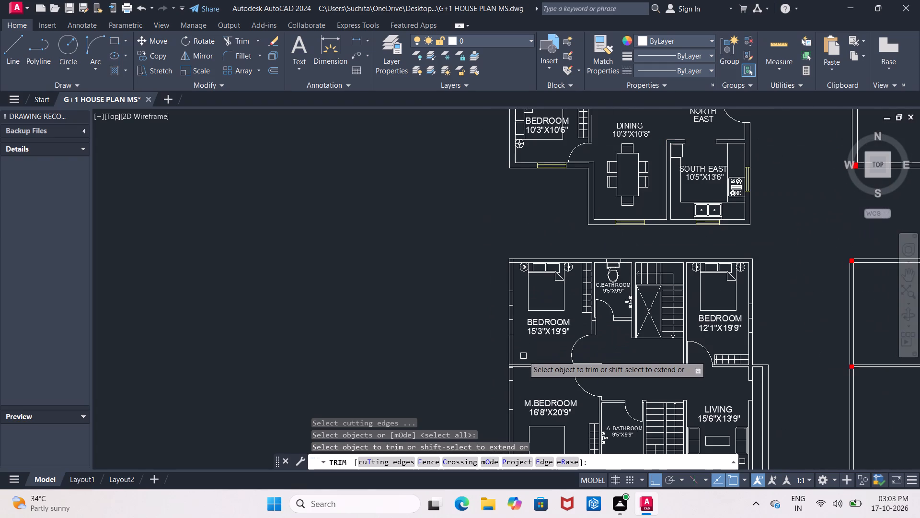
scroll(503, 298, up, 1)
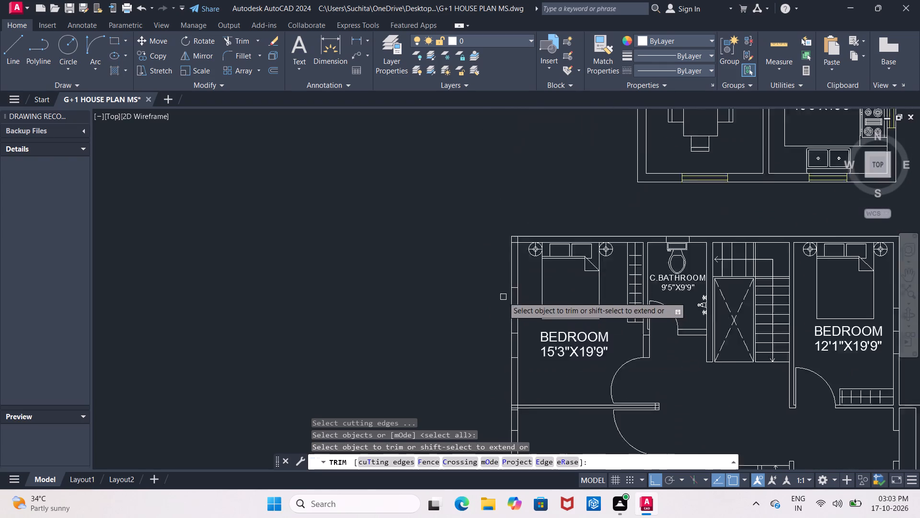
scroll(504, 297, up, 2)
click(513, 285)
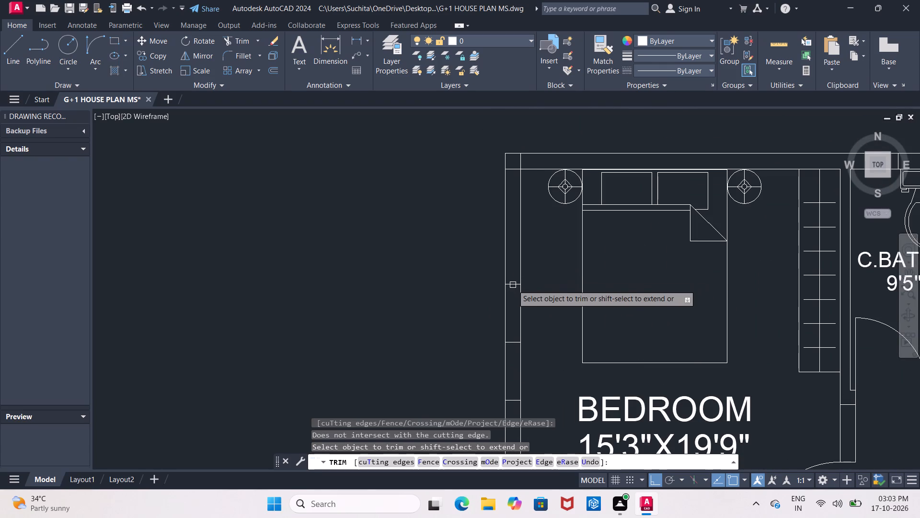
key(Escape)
Erase the extra cross lines in the furnished first-floor plan's left wall: above and mid-window at the 15'3"X19'9" bedroom, and just below the partition.
click(513, 285)
key(Delete)
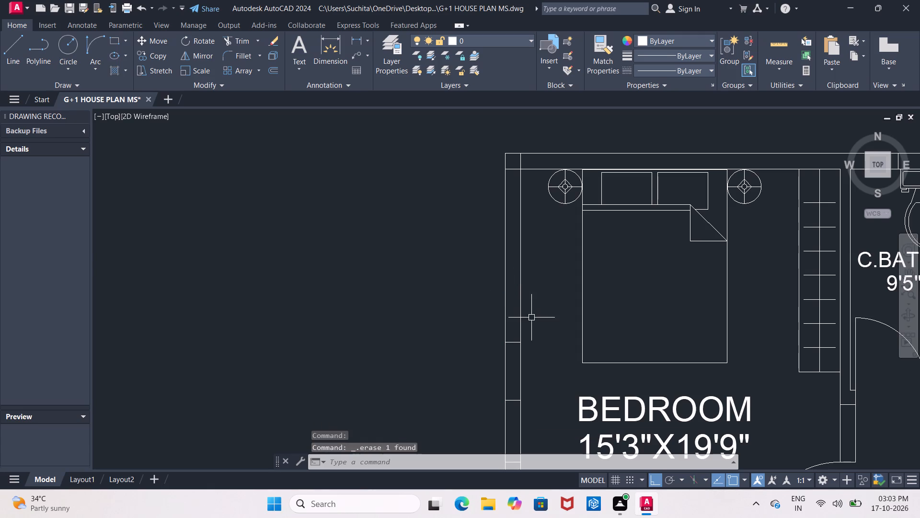
scroll(532, 319, down, 1)
middle_drag(532, 319, 542, 252)
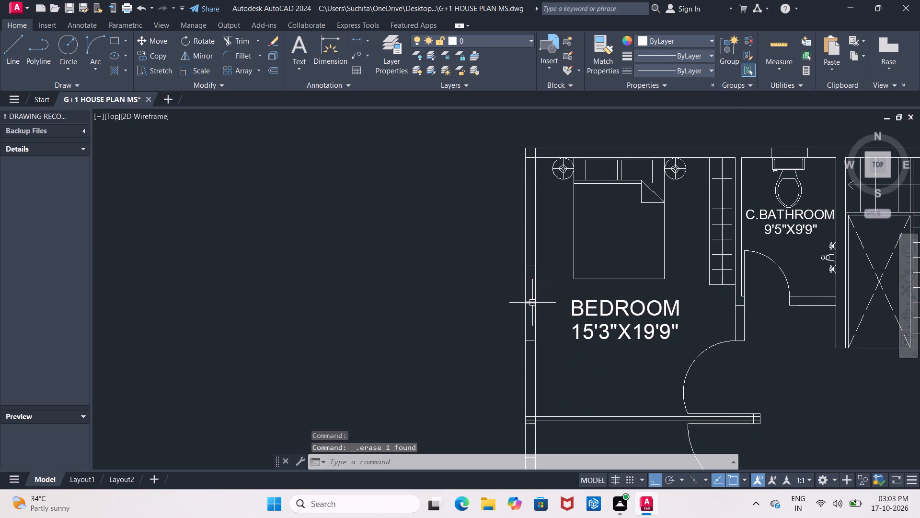
click(532, 303)
key(Escape)
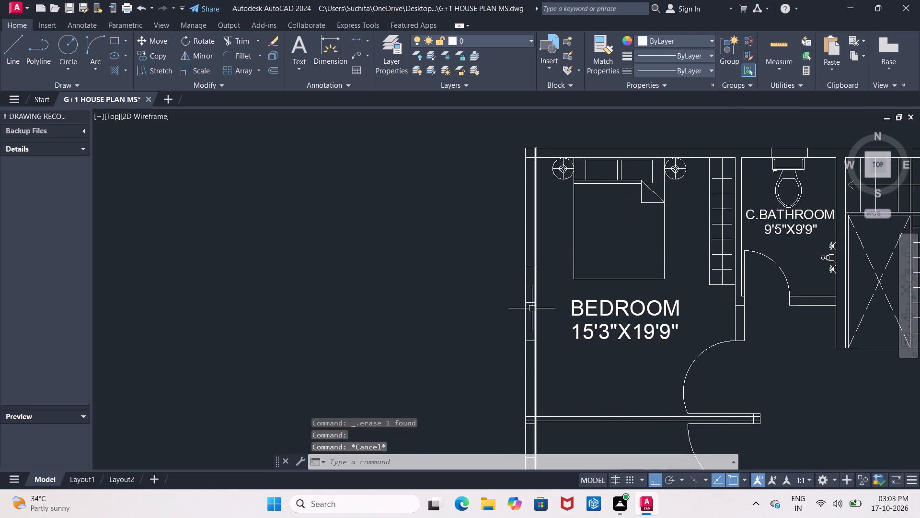
click(530, 305)
key(Delete)
scroll(531, 308, down, 2)
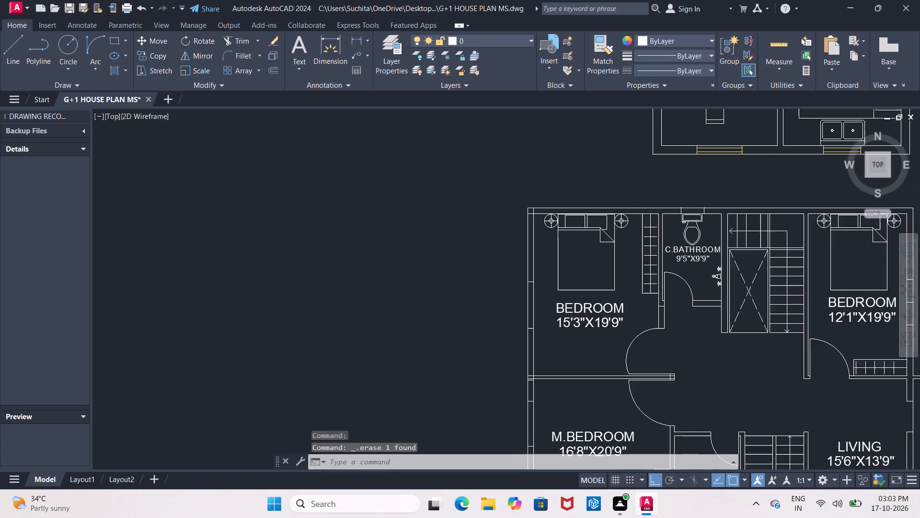
scroll(544, 357, up, 4)
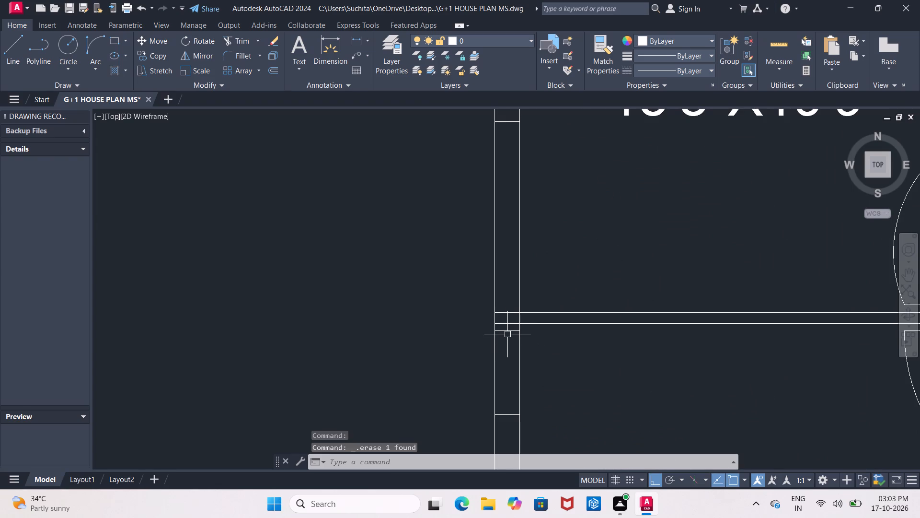
click(506, 332)
key(Delete)
Erase the middle cross lines of the staircase and living room windows in the bottom wall and the 12'1"X19'9" bedroom window.
scroll(506, 333, down, 3)
scroll(522, 373, down, 1)
middle_drag(522, 373, 505, 309)
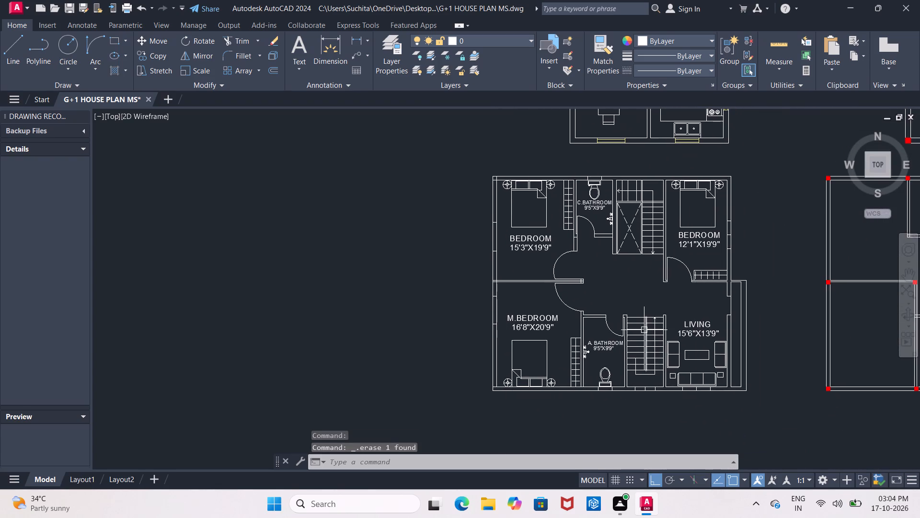
scroll(644, 388, up, 2)
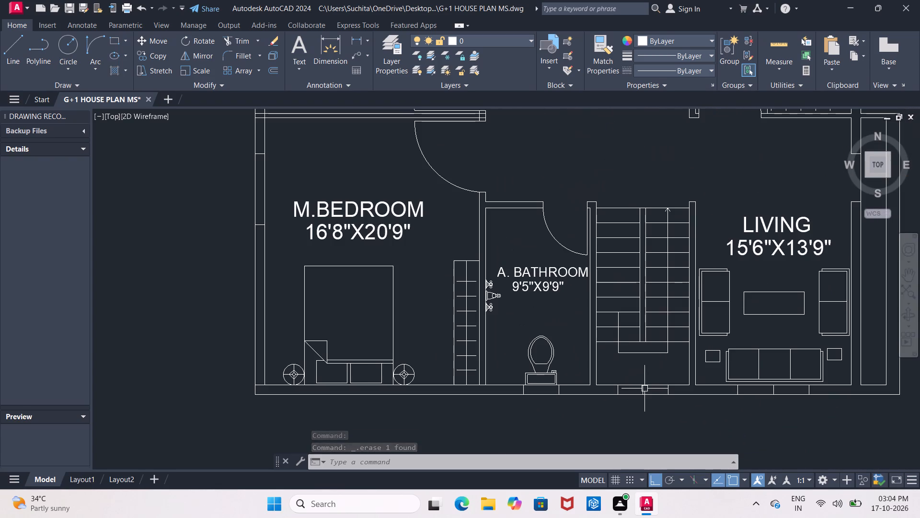
click(642, 389)
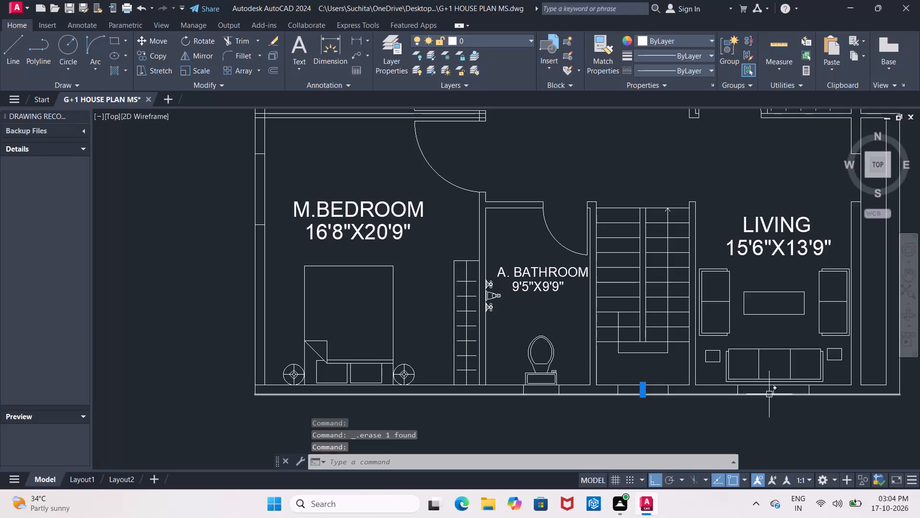
click(771, 391)
key(Delete)
scroll(752, 411, down, 2)
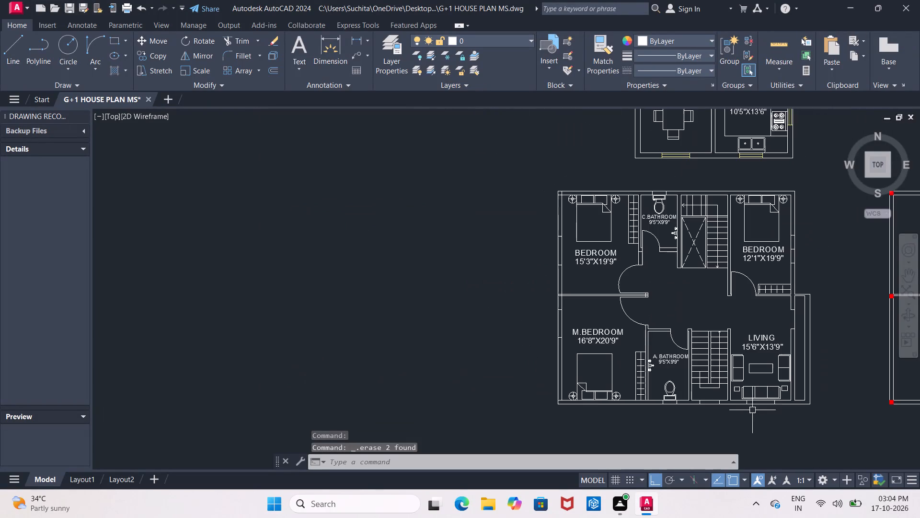
scroll(795, 248, up, 3)
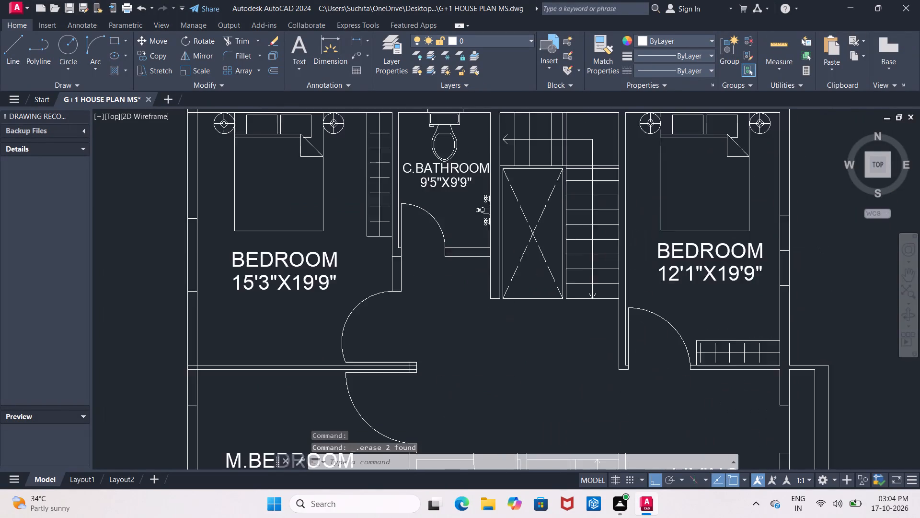
click(780, 253)
key(Delete)
Match the properties of the ground floor's yellow dining window onto the window end lines in the 15'3"X19'9" bedroom's left wall.
scroll(778, 258, down, 4)
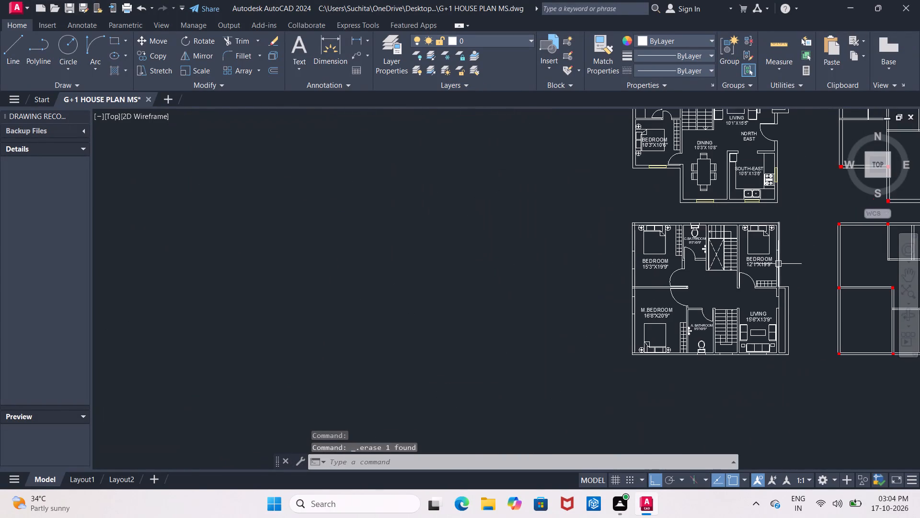
middle_drag(677, 204, 585, 264)
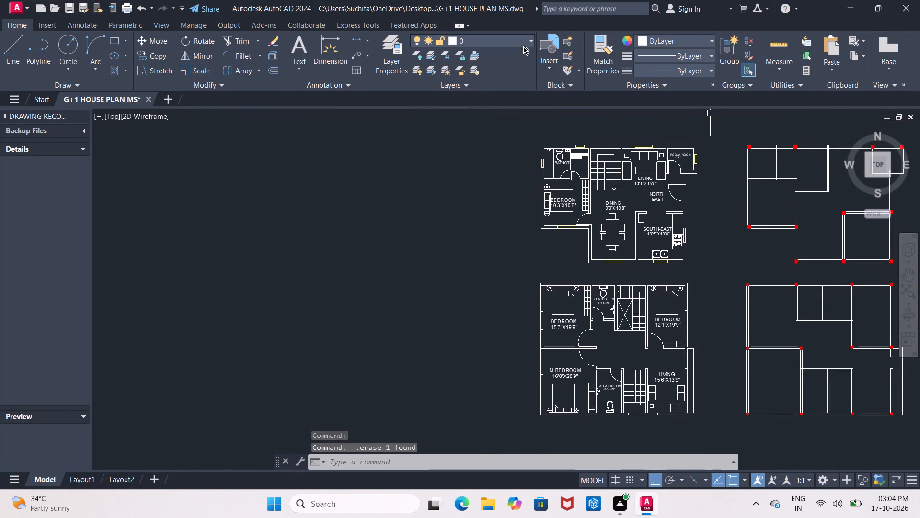
click(600, 50)
scroll(598, 268, up, 2)
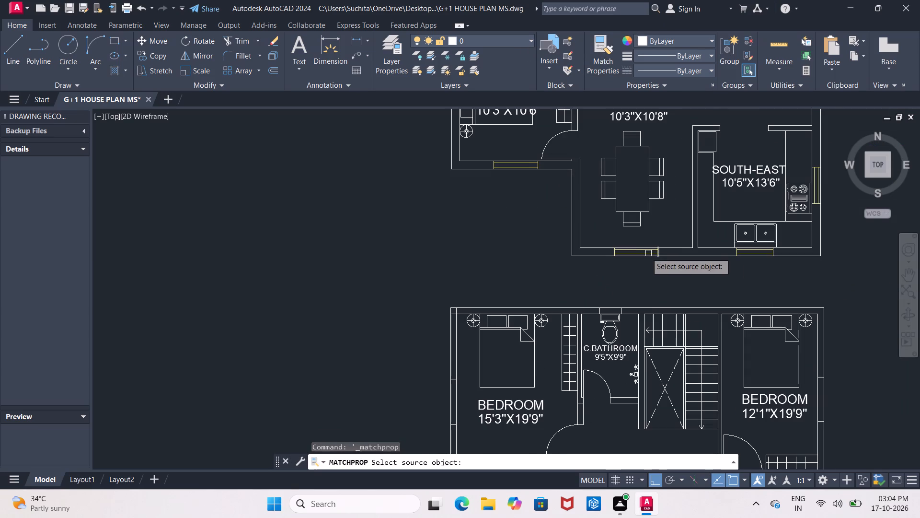
click(640, 252)
middle_drag(552, 308, 653, 218)
drag(541, 278, 546, 282)
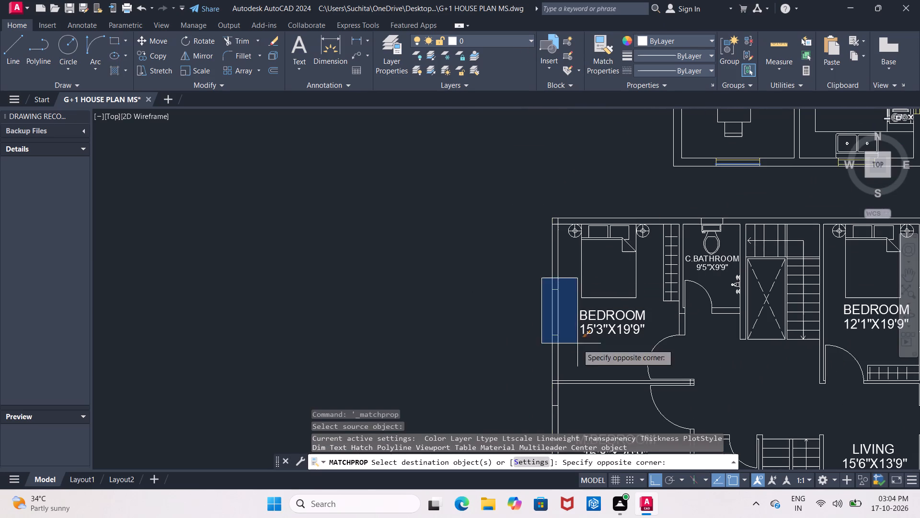
click(577, 344)
middle_drag(577, 357, 589, 250)
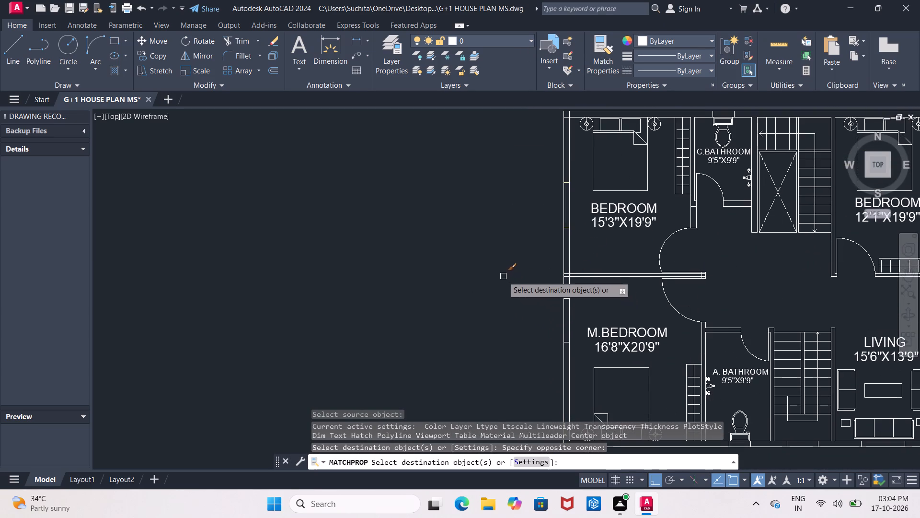
key(Escape)
key(Escape)
key(Escape)
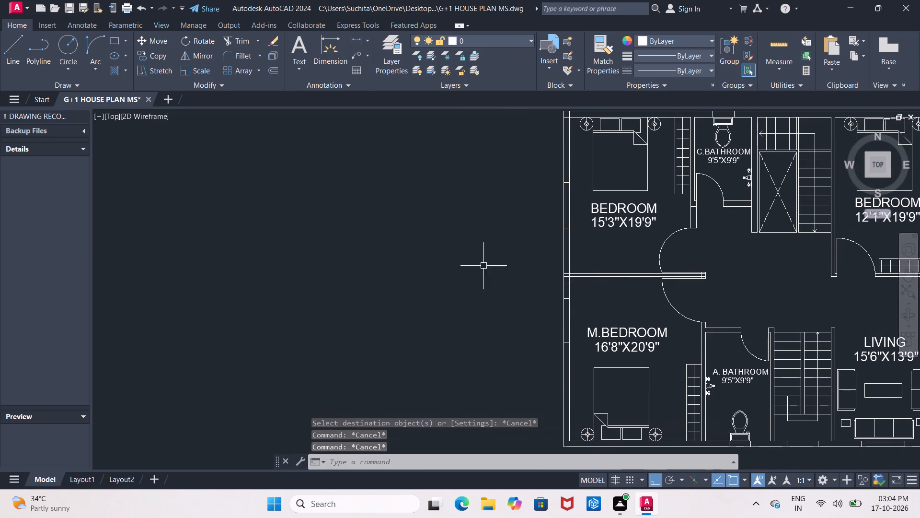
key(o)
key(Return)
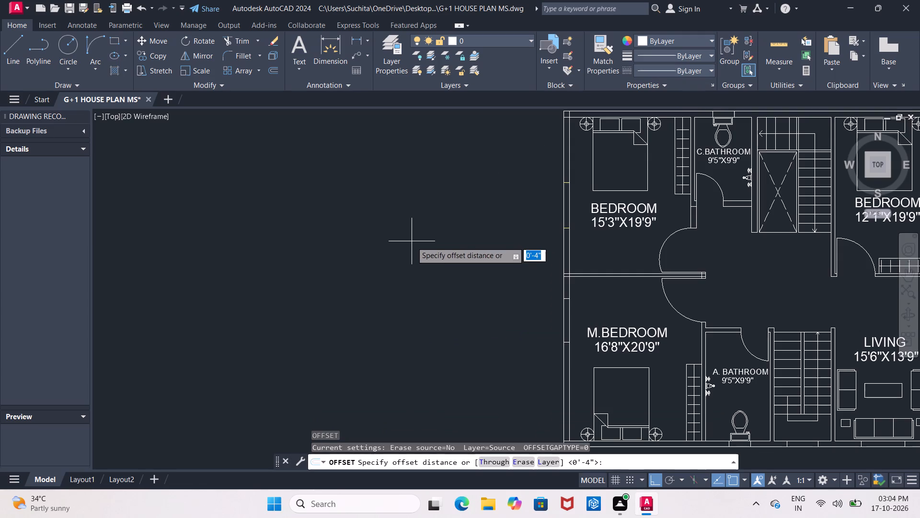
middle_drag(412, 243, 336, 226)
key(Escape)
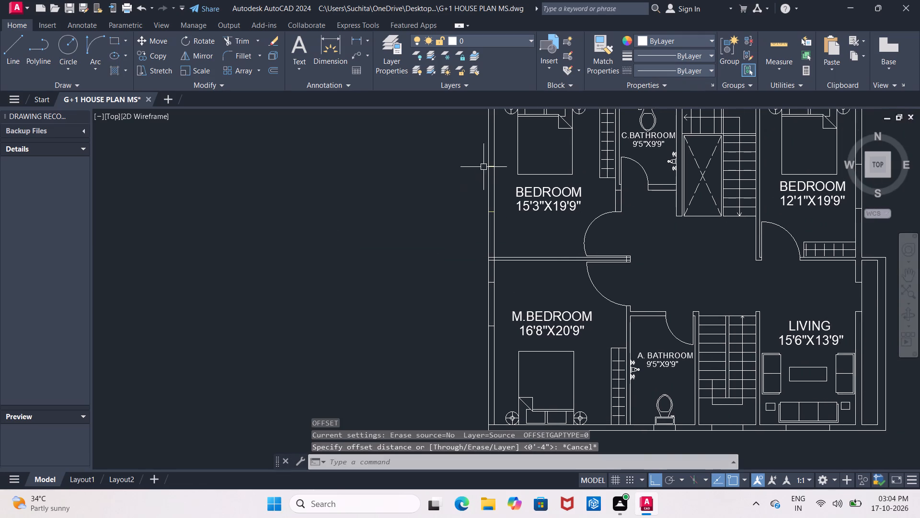
Switch to Calculator and divide 6.5 by 3 to work out the window line spacing.
middle_drag(483, 167, 448, 269)
scroll(463, 208, up, 3)
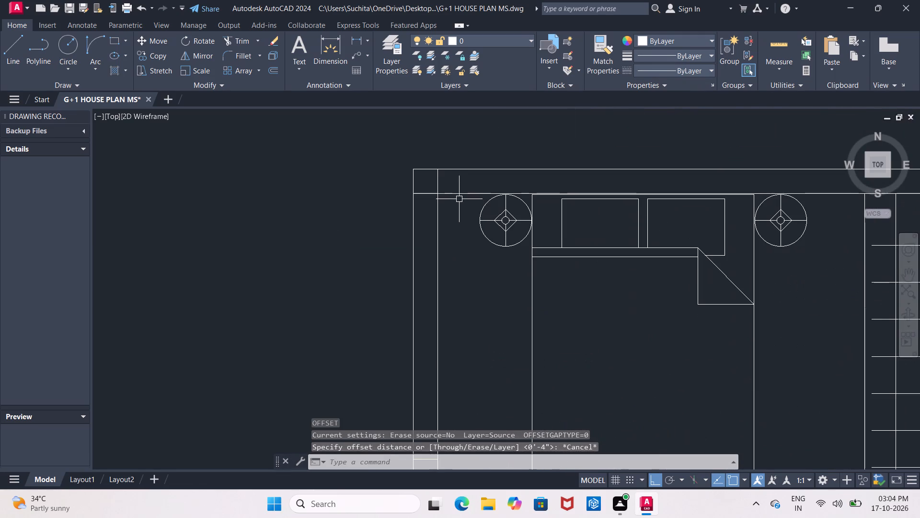
middle_drag(459, 198, 340, 154)
key(Escape)
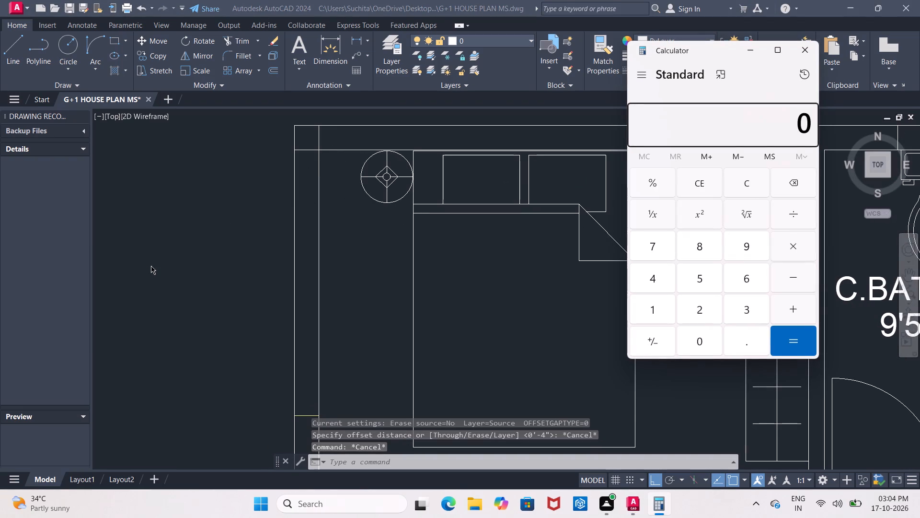
text(6.5)
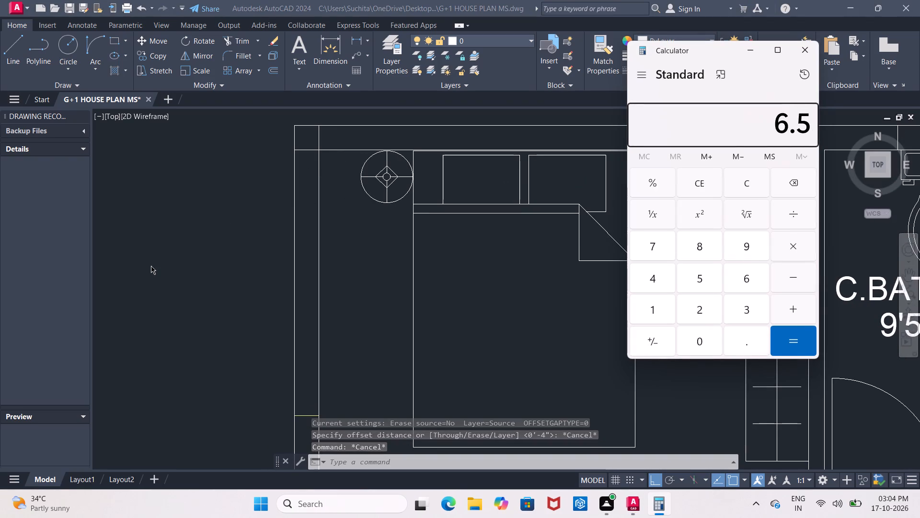
key(slash)
key(3)
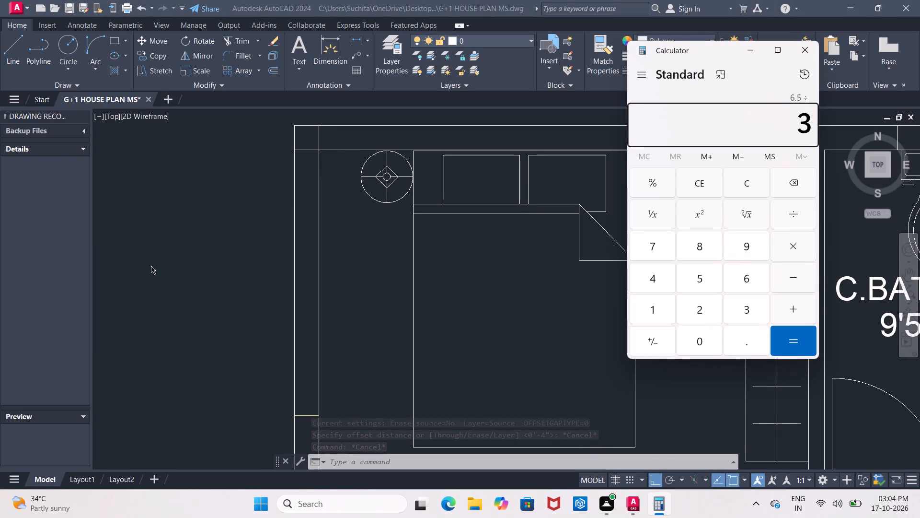
click(800, 336)
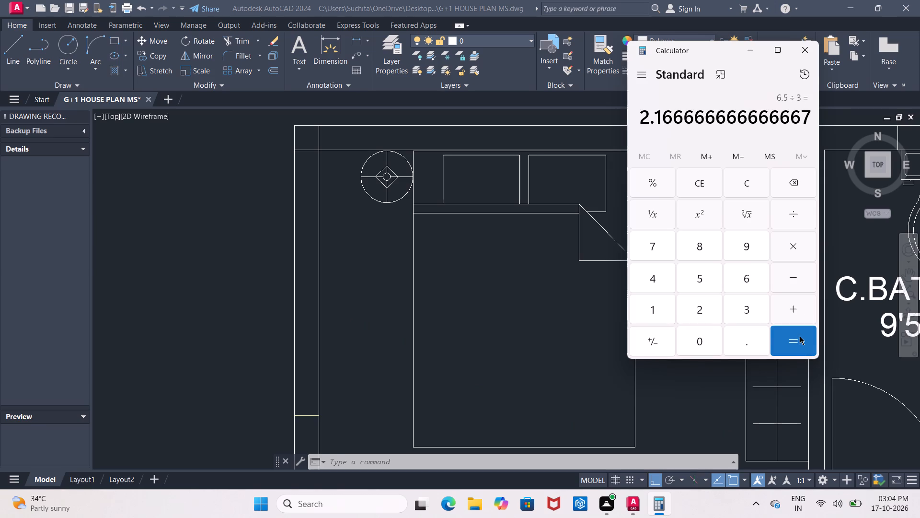
click(808, 44)
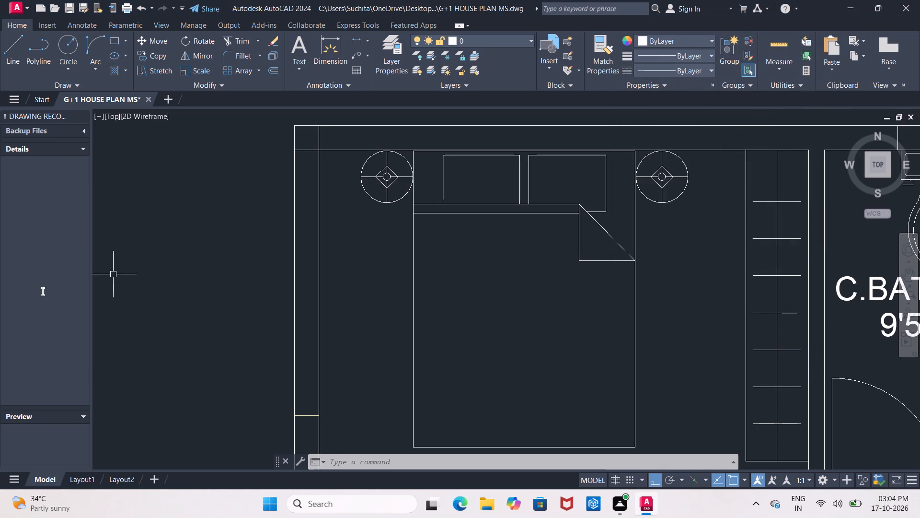
Offset the outer and inner lines of the first-floor plan's left wall 2.16" into the wall thickness.
key(Escape)
key(o)
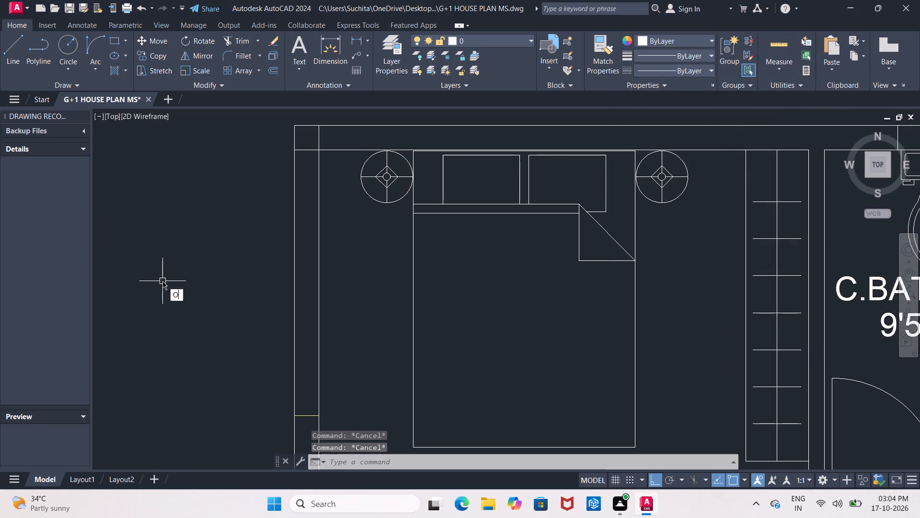
key(Return)
text(2.16")
key(Return)
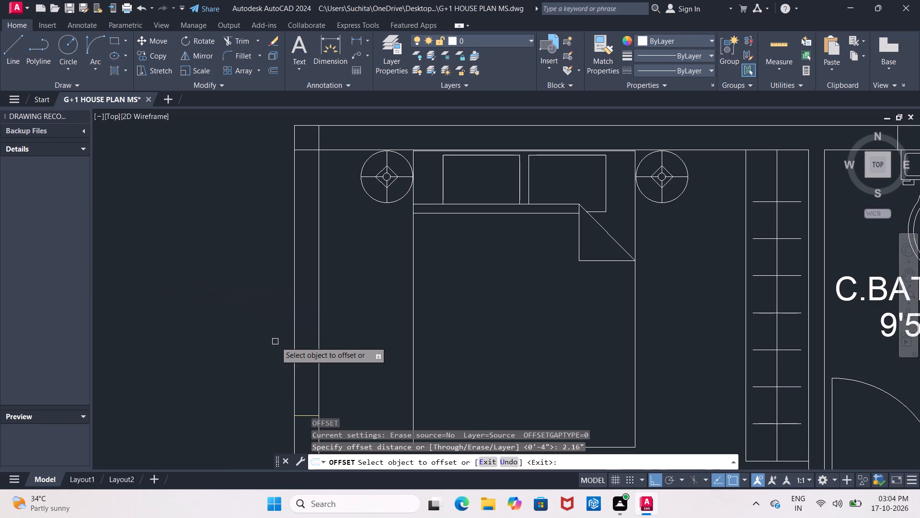
middle_drag(289, 360, 298, 298)
click(301, 301)
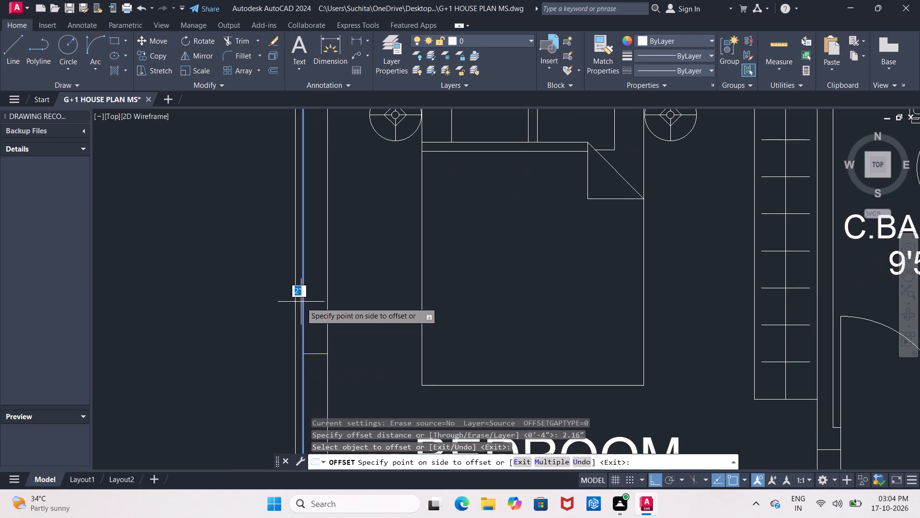
click(310, 307)
middle_drag(324, 332, 363, 200)
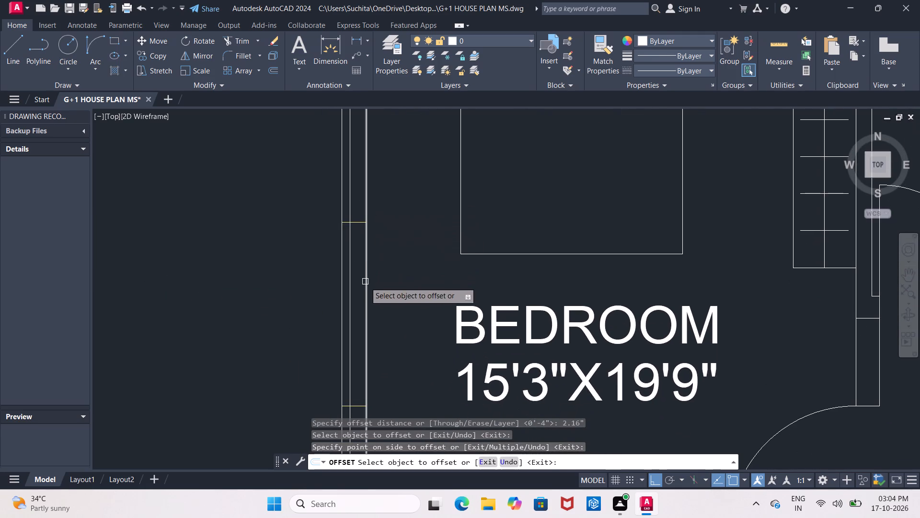
click(365, 286)
click(354, 306)
Offset the bottom wall's outer line and its inner lines at the A. bathroom, staircase and living room 2.16" into the wall.
scroll(351, 338, down, 1)
middle_drag(351, 338, 360, 153)
middle_drag(388, 354, 404, 127)
middle_drag(421, 318, 419, 10)
middle_drag(542, 227, 171, 245)
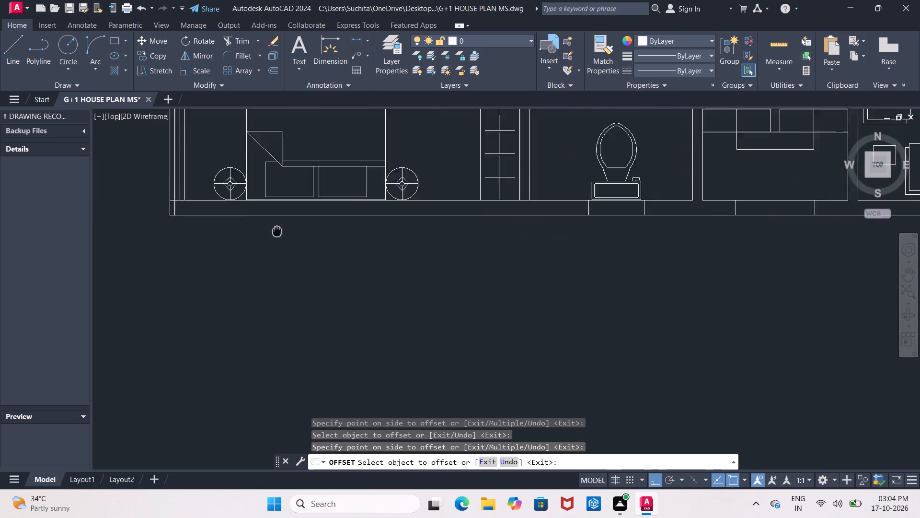
middle_drag(171, 245, 124, 257)
click(338, 230)
click(339, 242)
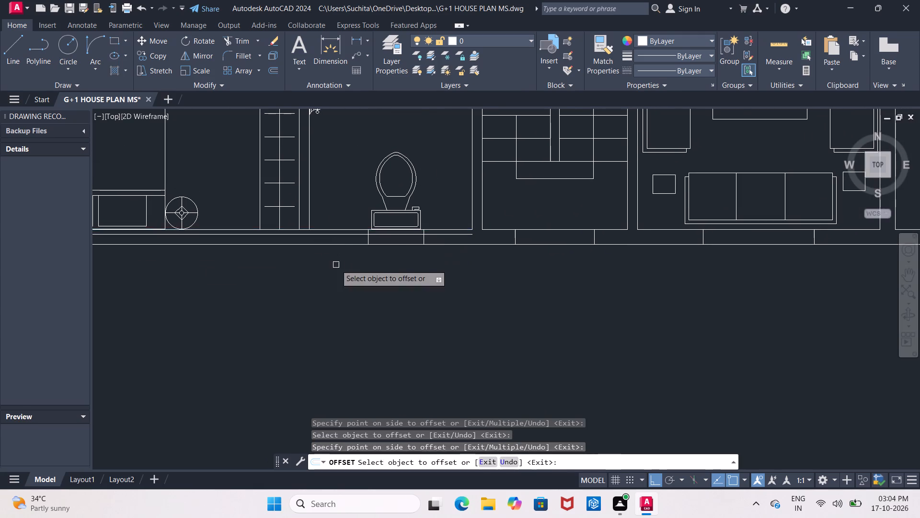
scroll(334, 273, up, 1)
click(348, 224)
click(348, 211)
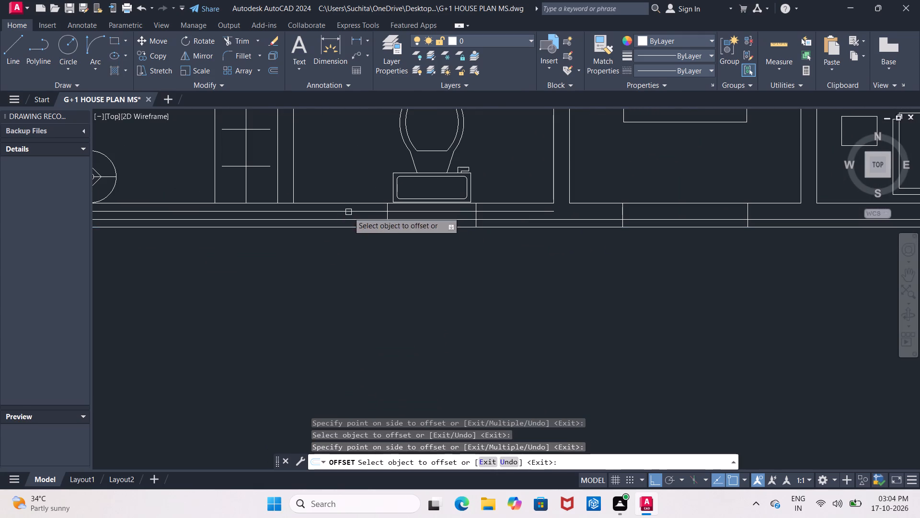
middle_drag(399, 276, 57, 314)
click(328, 239)
click(328, 254)
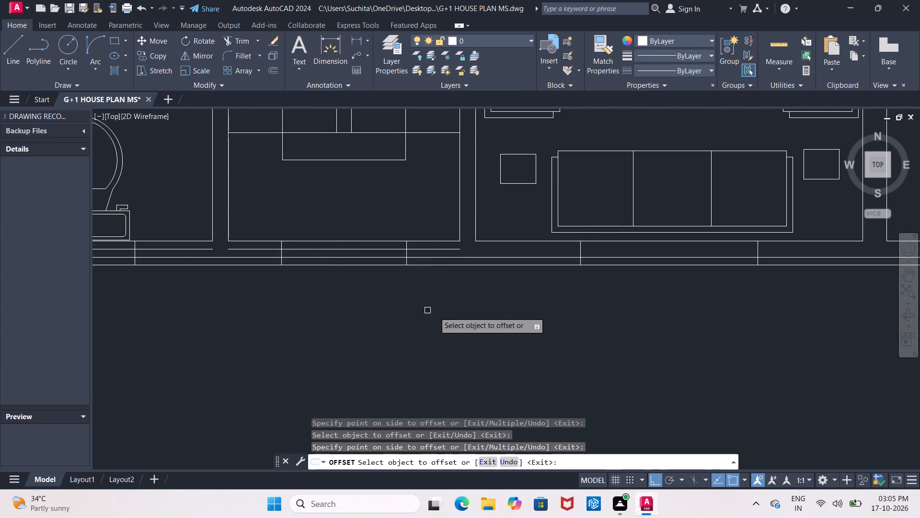
middle_drag(610, 306, 336, 315)
click(412, 247)
click(413, 276)
Offset the inner and outer lines of the 12'1"X19'9" bedroom's right wall 2.16" inward, and erase the stray offset line on the room side.
scroll(479, 328, down, 3)
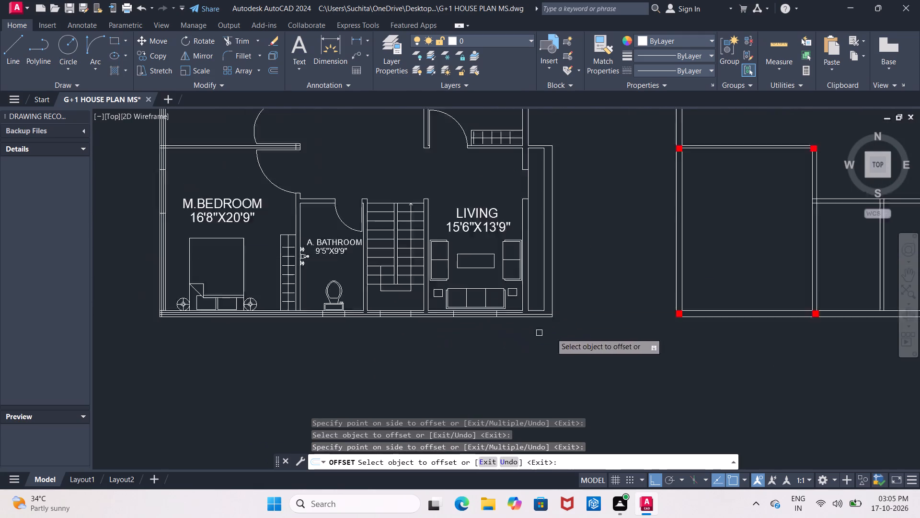
middle_drag(541, 182, 511, 307)
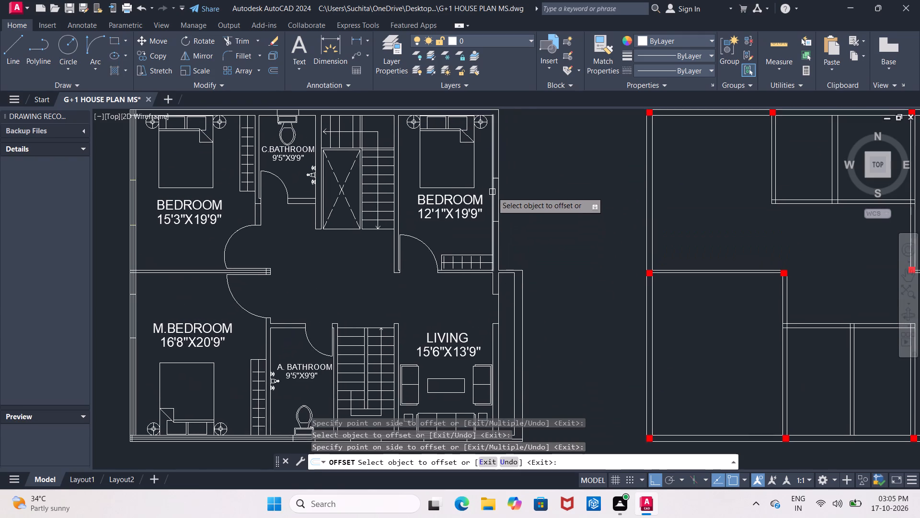
scroll(492, 192, up, 2)
click(490, 197)
click(495, 211)
scroll(499, 227, up, 2)
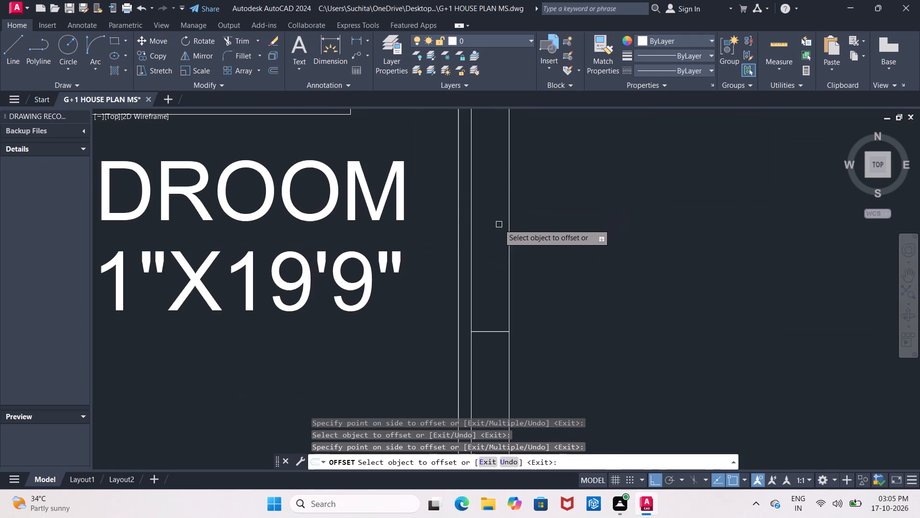
click(470, 244)
click(488, 248)
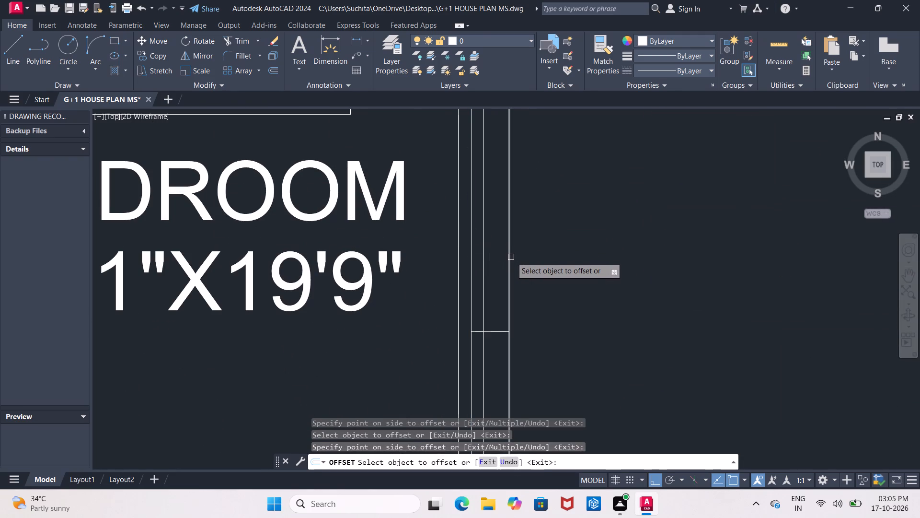
click(509, 258)
click(485, 266)
key(Escape)
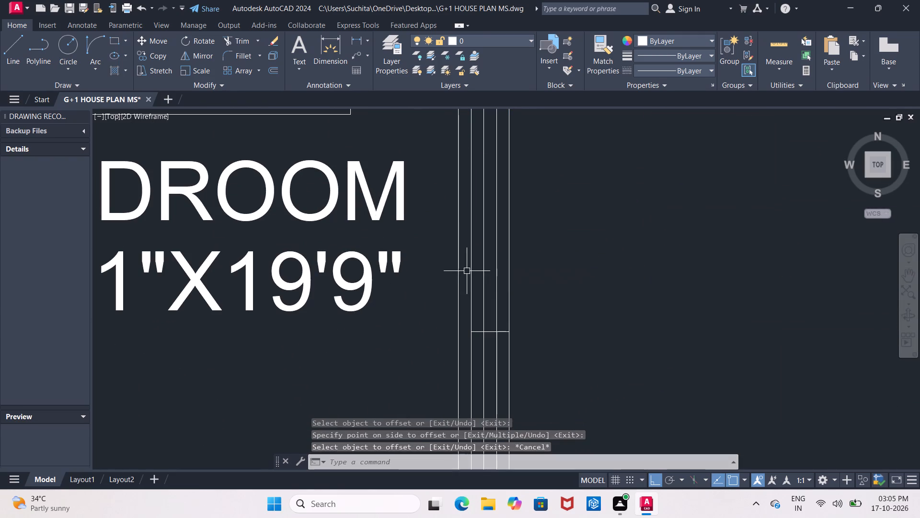
click(457, 280)
key(Delete)
Trim the two offset pane lines above and below the window in the 12'1"X19'9" bedroom's right wall.
scroll(457, 280, down, 3)
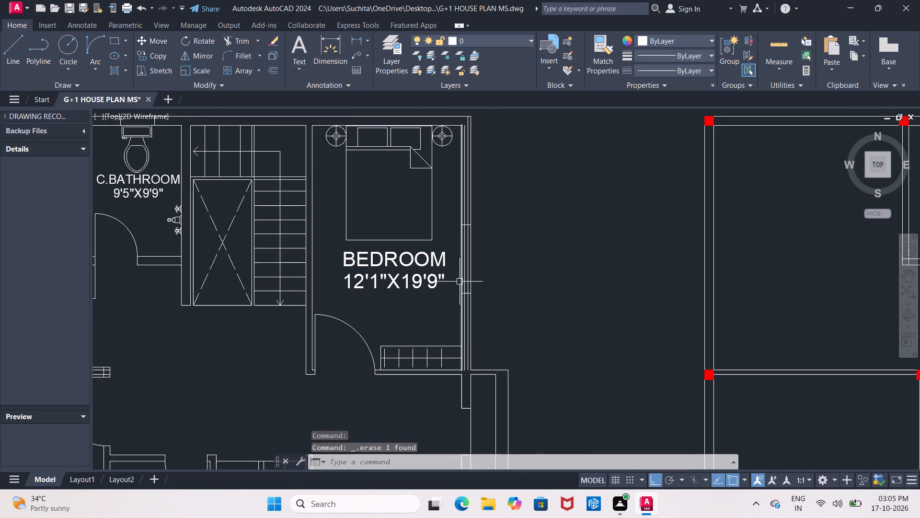
key(r)
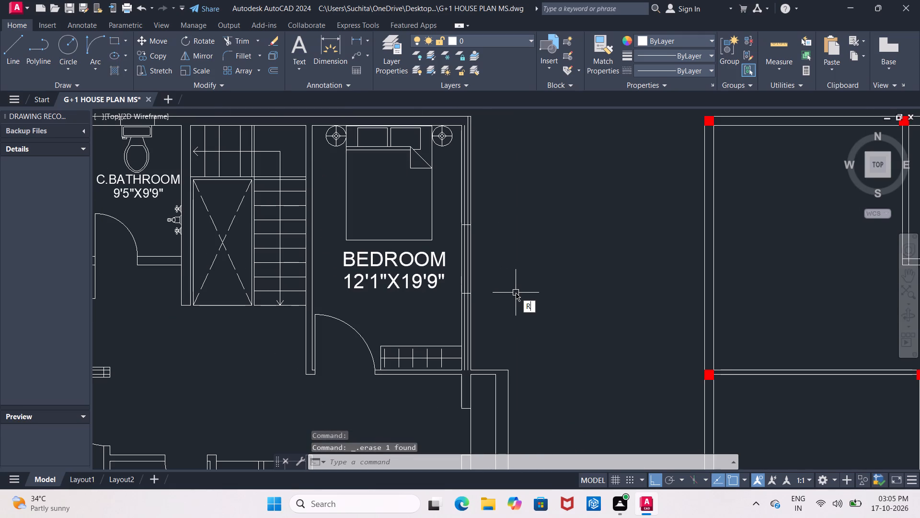
key(BackSpace)
text(TR)
key(space)
key(space)
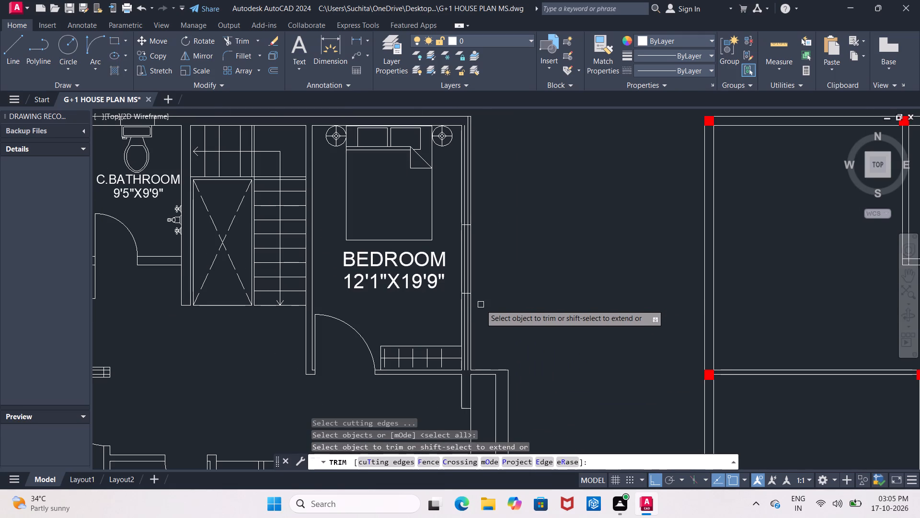
scroll(464, 373, up, 2)
click(462, 364)
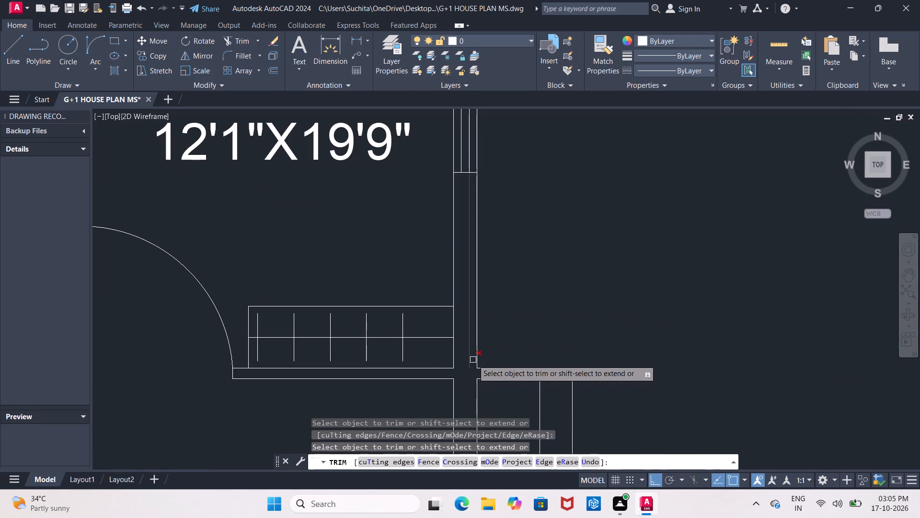
click(469, 362)
scroll(469, 366, down, 3)
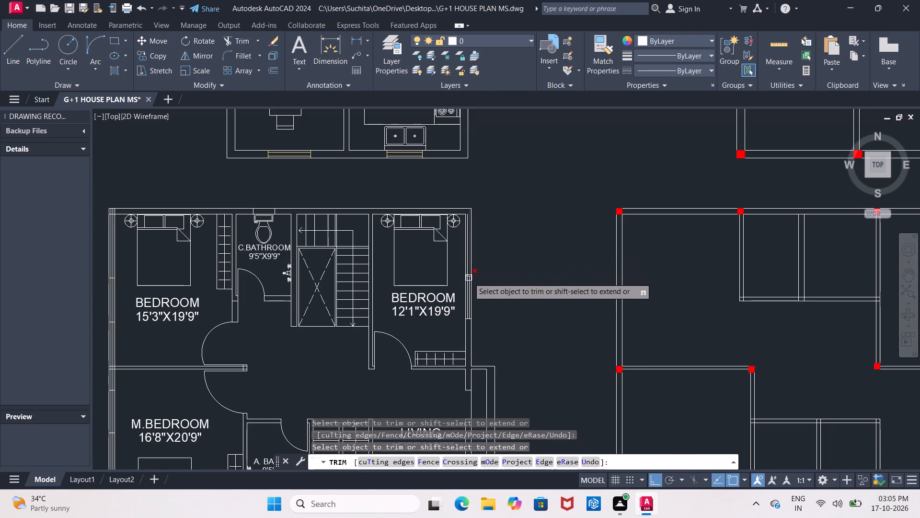
scroll(469, 278, up, 5)
click(440, 281)
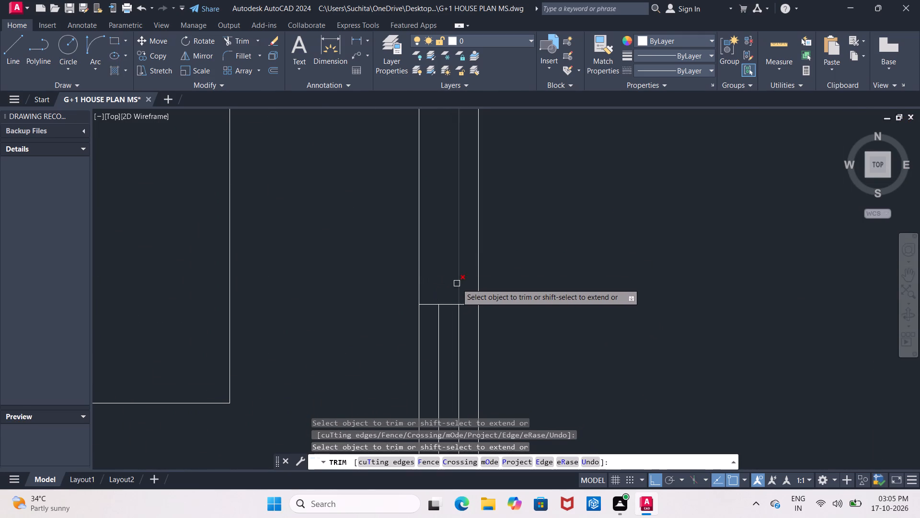
click(457, 283)
scroll(457, 283, down, 5)
Trim the bottom wall's offset lines on both sides of the living room window, as far as the staircase window.
middle_drag(467, 396, 517, 159)
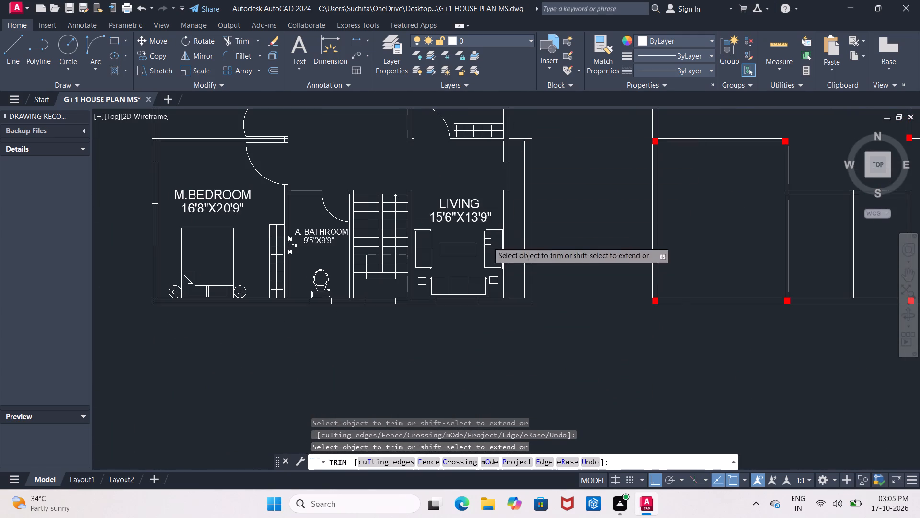
scroll(485, 311, up, 4)
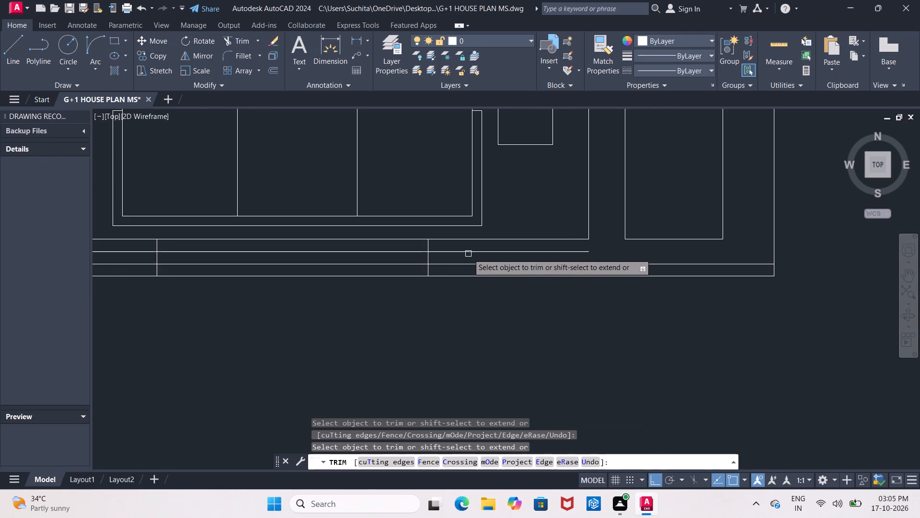
click(468, 254)
click(464, 264)
middle_drag(465, 266, 879, 236)
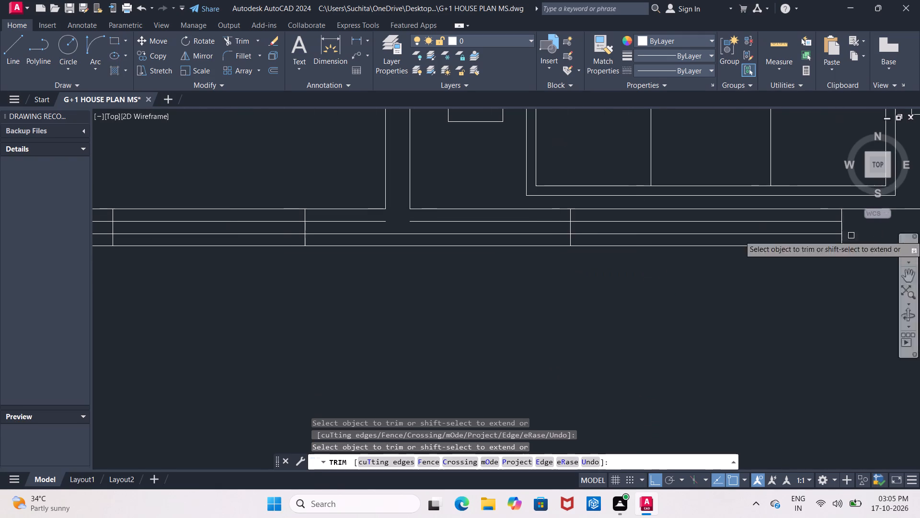
click(428, 221)
click(432, 235)
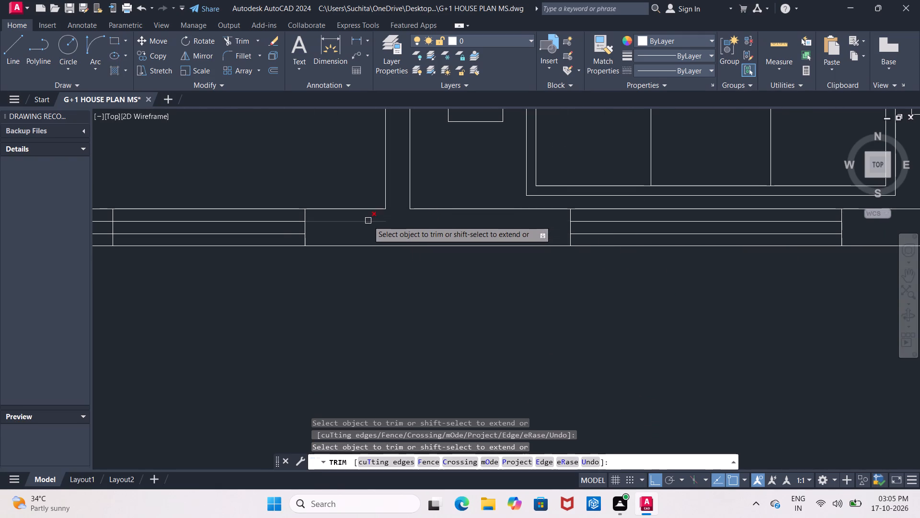
click(367, 222)
Trim the bottom wall's offset lines between the staircase and A. bathroom windows and from the A. bathroom window to the M.BEDROOM corner.
scroll(374, 229, down, 1)
middle_drag(403, 240, 769, 235)
drag(453, 217, 459, 223)
click(537, 218)
click(527, 229)
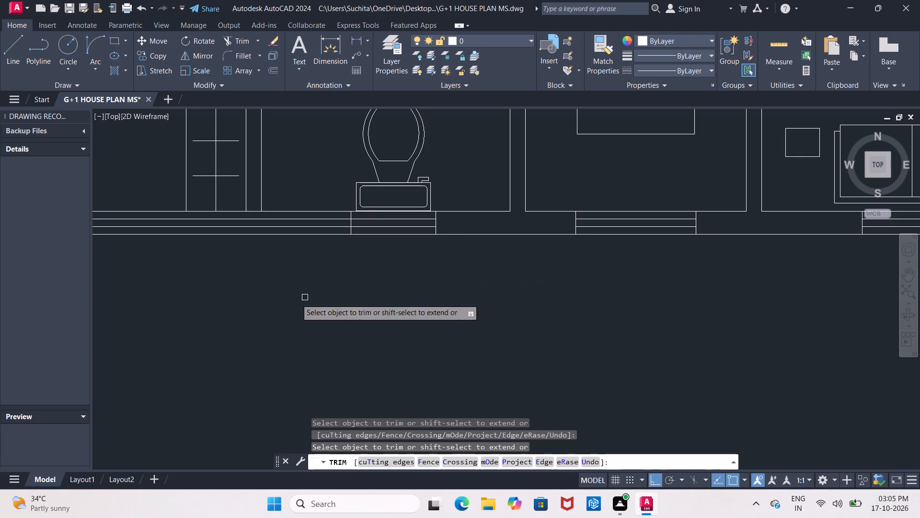
middle_drag(275, 303, 528, 328)
click(528, 247)
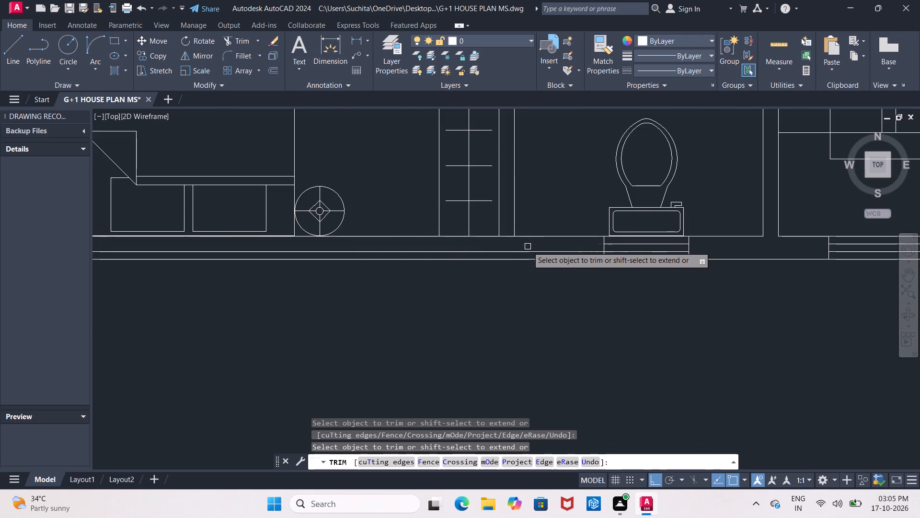
click(528, 250)
Trim the left wall's two offset lines above and below the M.BEDROOM window.
middle_drag(497, 274, 861, 291)
middle_drag(289, 297, 292, 303)
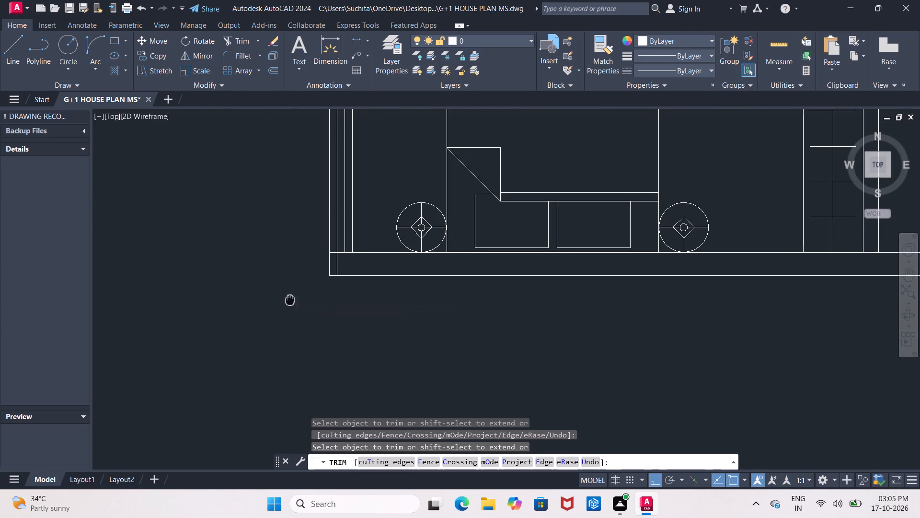
middle_drag(292, 303, 306, 485)
scroll(306, 481, down, 2)
scroll(306, 438, down, 1)
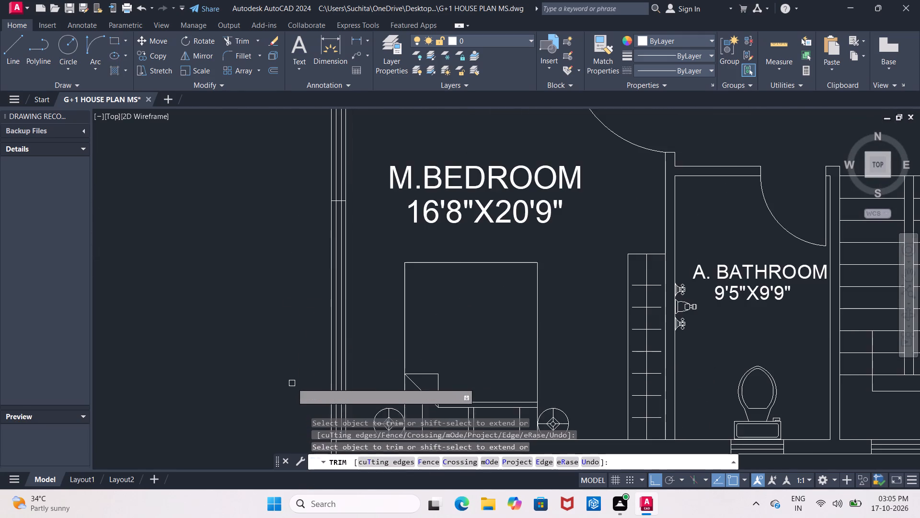
scroll(292, 382, down, 2)
scroll(304, 247, up, 3)
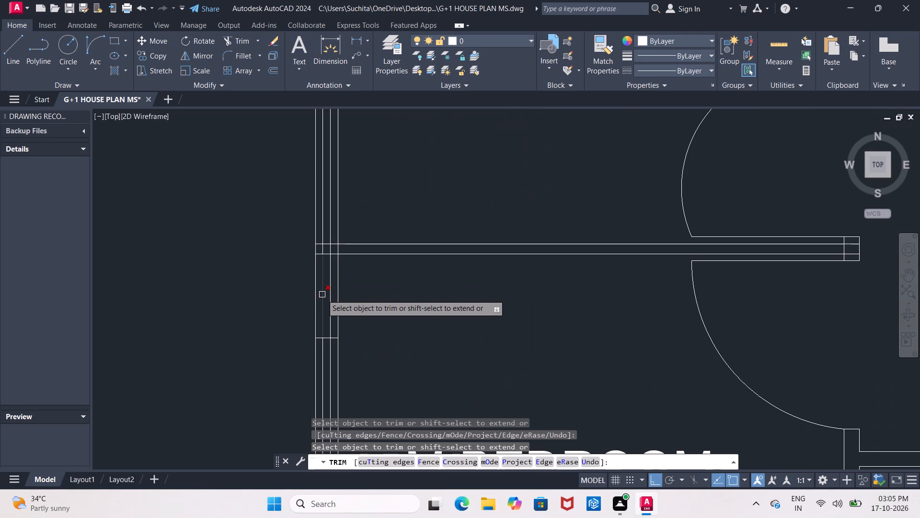
click(323, 304)
click(329, 312)
scroll(328, 311, down, 1)
middle_drag(328, 311, 329, 310)
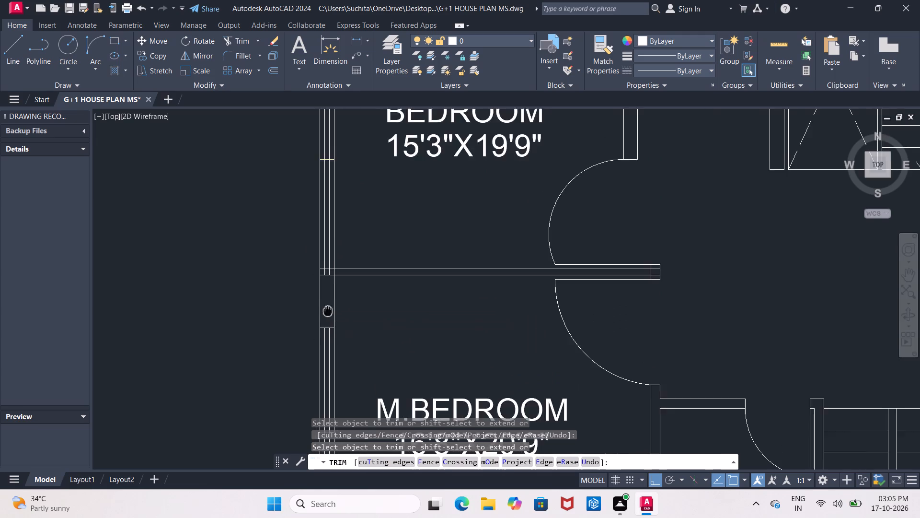
middle_drag(329, 310, 389, 101)
click(384, 286)
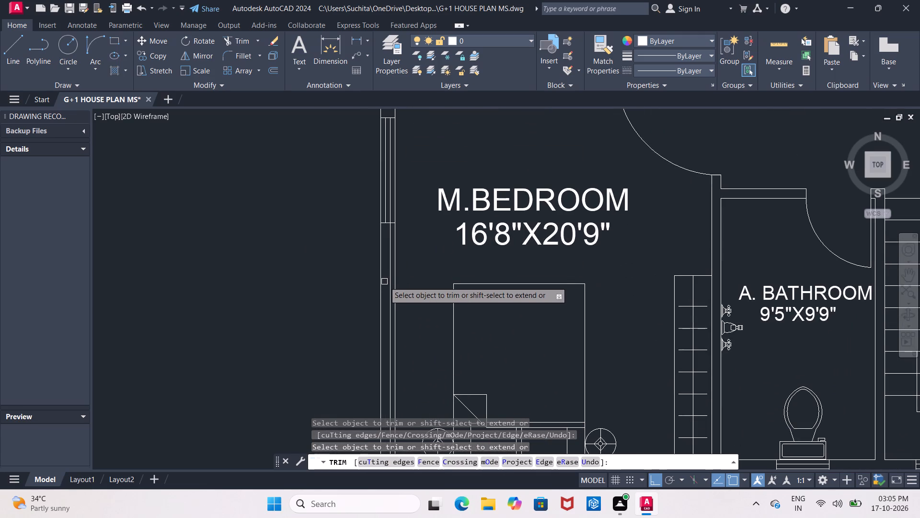
click(390, 271)
Trim the left wall's two offset lines above and below the 15'3"X19'9" bedroom window.
middle_drag(384, 259, 396, 433)
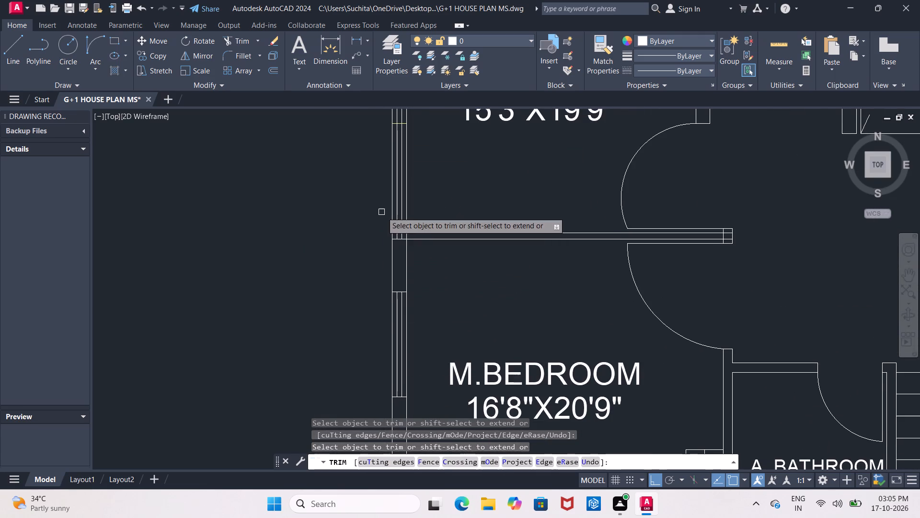
middle_drag(386, 223, 361, 371)
scroll(364, 350, up, 1)
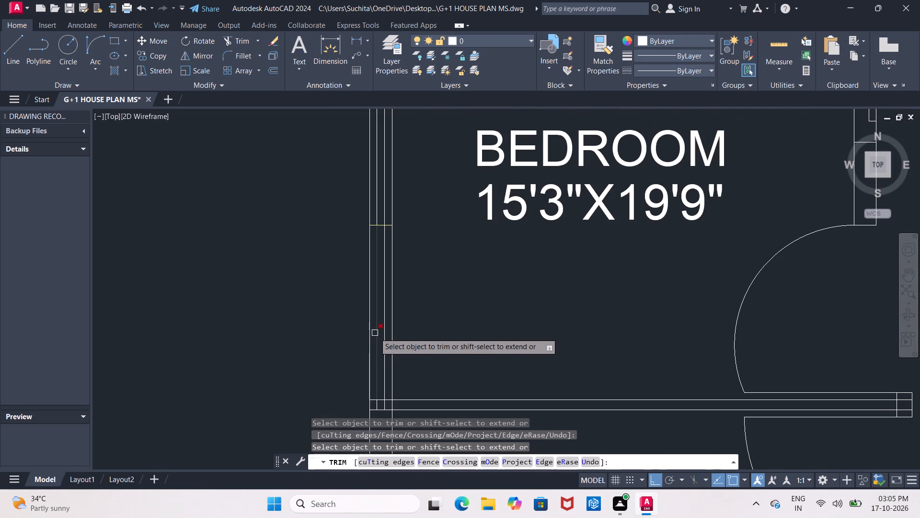
drag(377, 331, 378, 336)
click(386, 352)
middle_drag(376, 374, 414, 227)
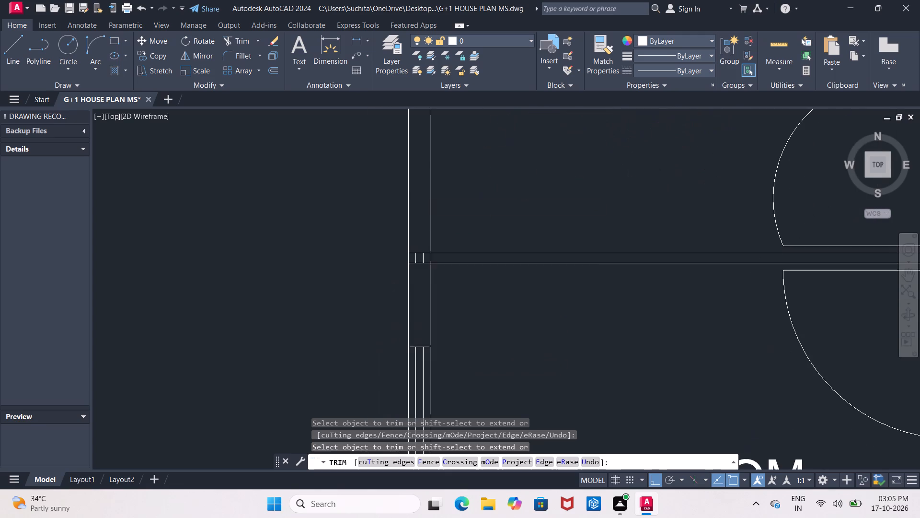
middle_drag(423, 238, 406, 517)
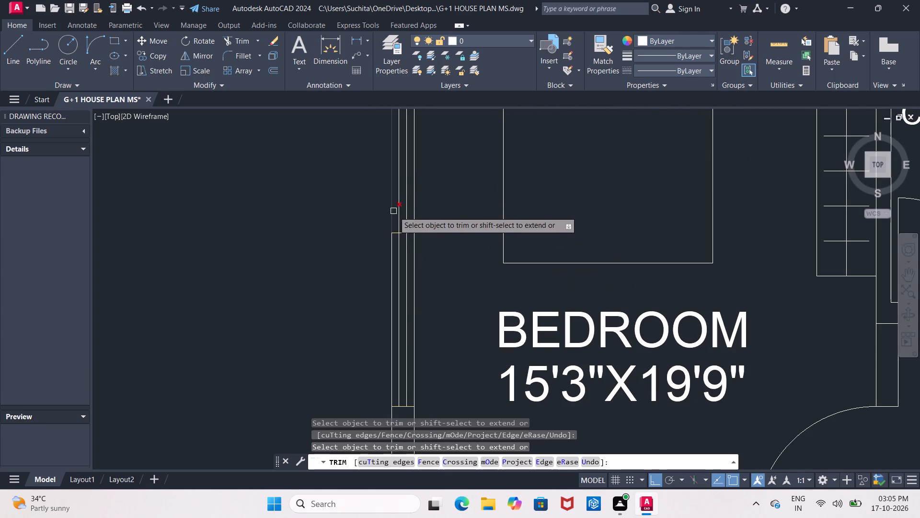
click(398, 214)
click(406, 216)
scroll(404, 223, down, 3)
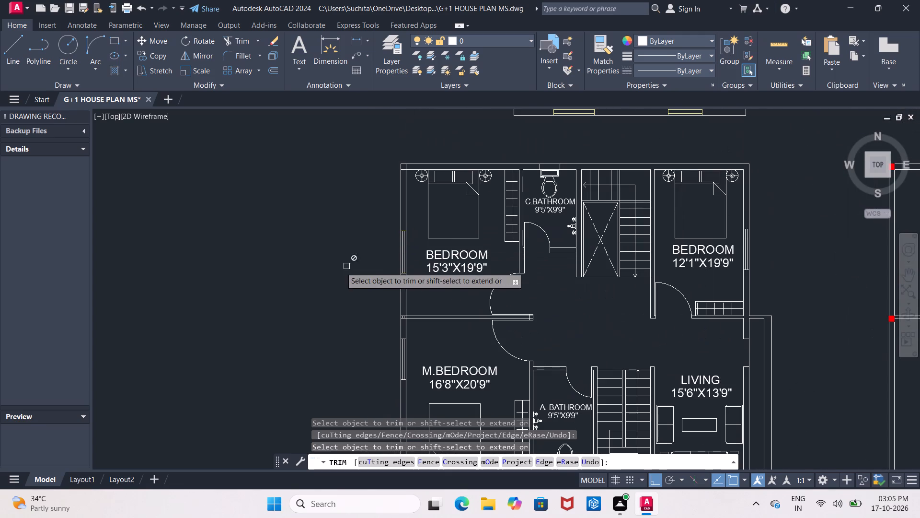
scroll(567, 160, up, 3)
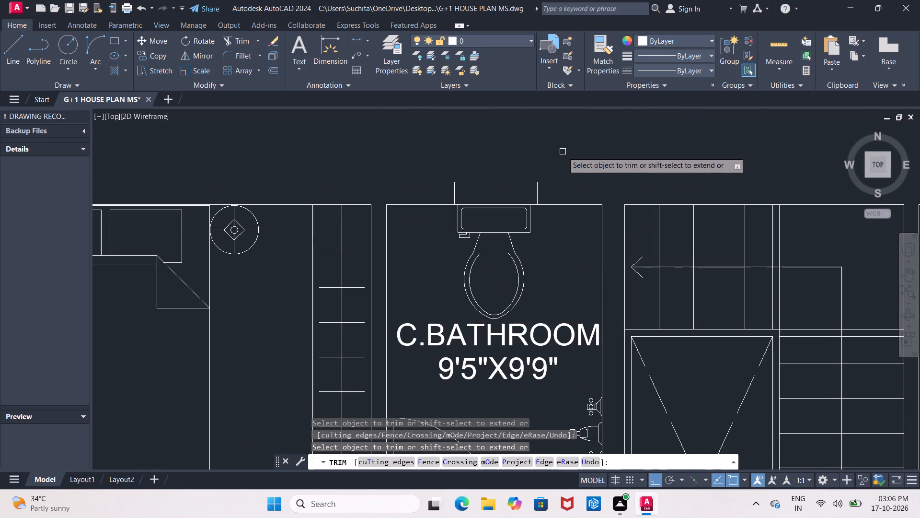
key(Escape)
key(Escape)
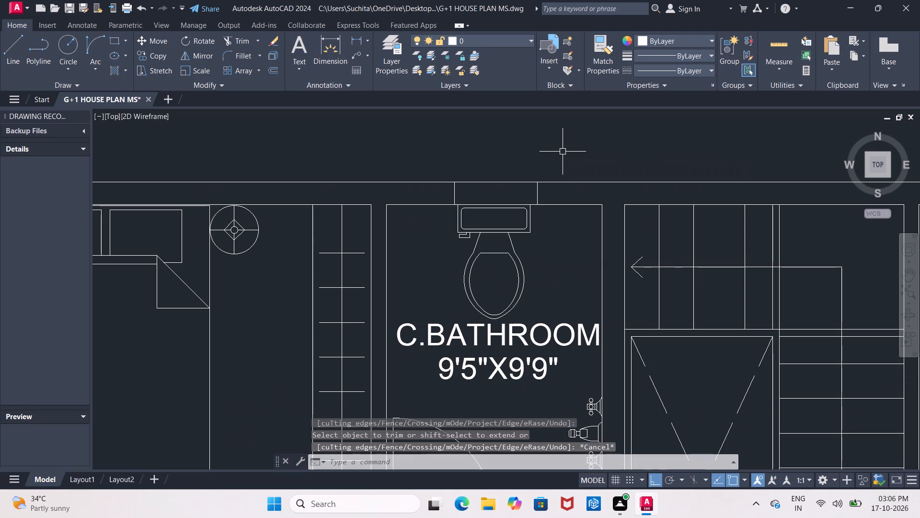
Offset the top wall's outer line and the C.BATHROOM's inner line 2.16" into the wall thickness.
key(o)
key(Return)
text(2.16")
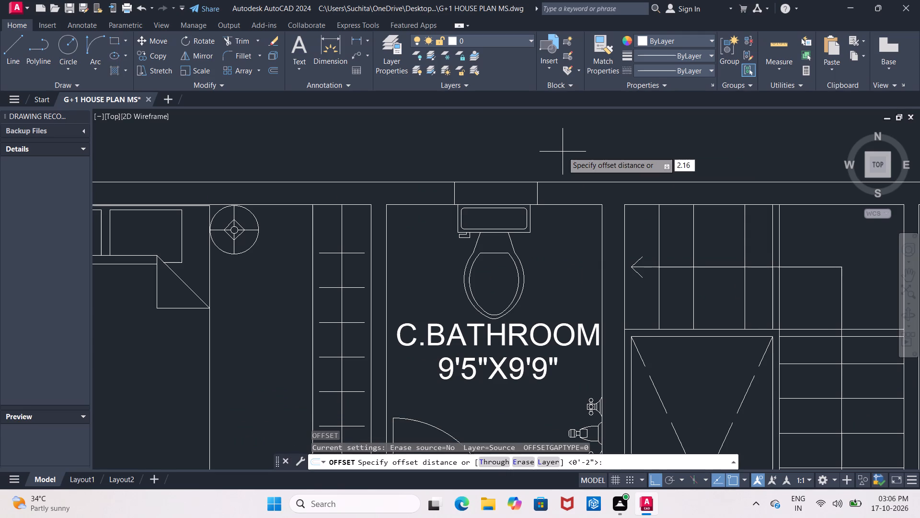
key(Return)
click(570, 184)
click(571, 194)
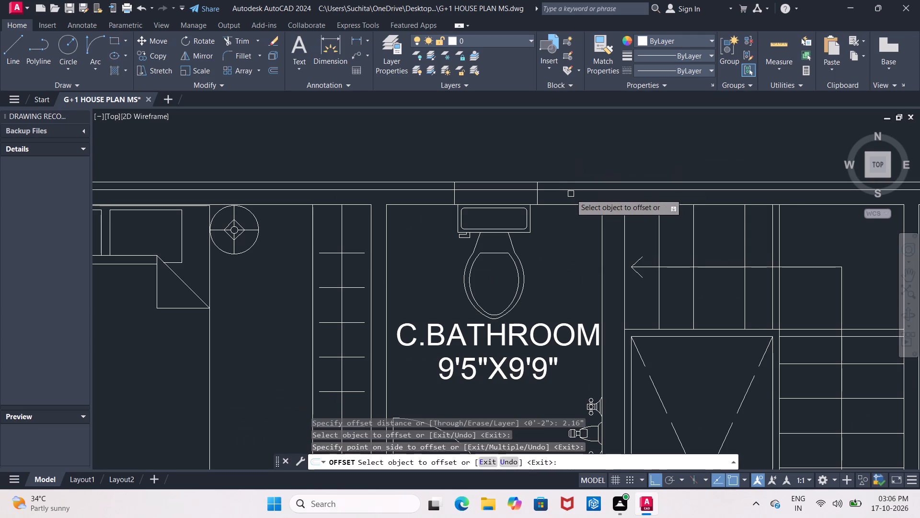
click(568, 204)
click(568, 198)
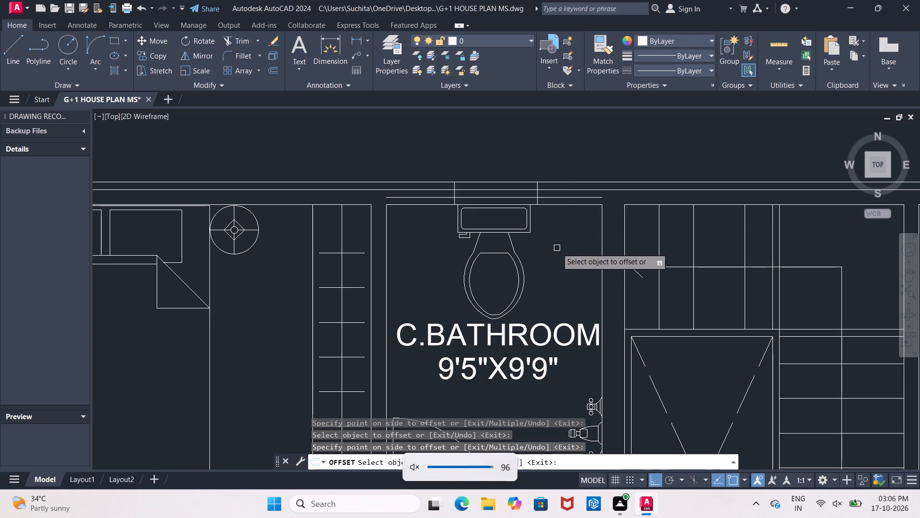
Trim the two offset lines on both sides of the C.BATHROOM window, keeping only the panes between its jambs.
text(TR)
key(space)
key(space)
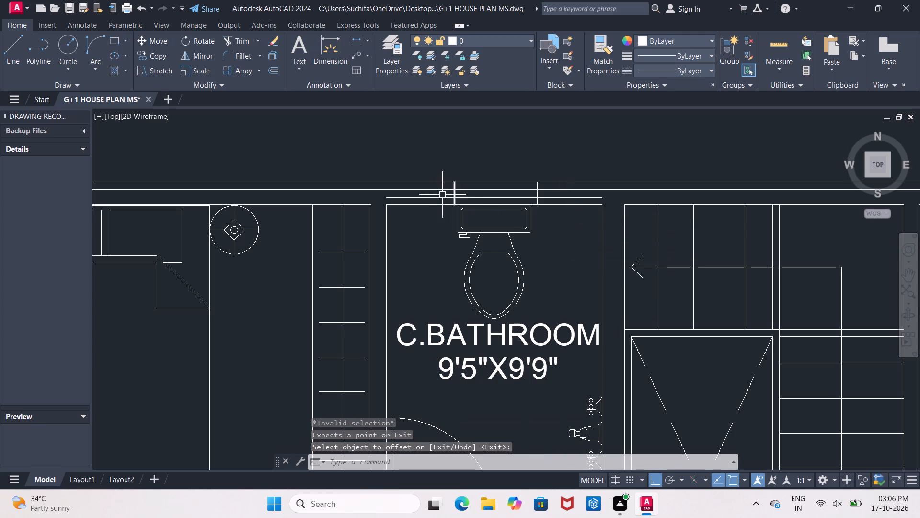
text(TR)
key(space)
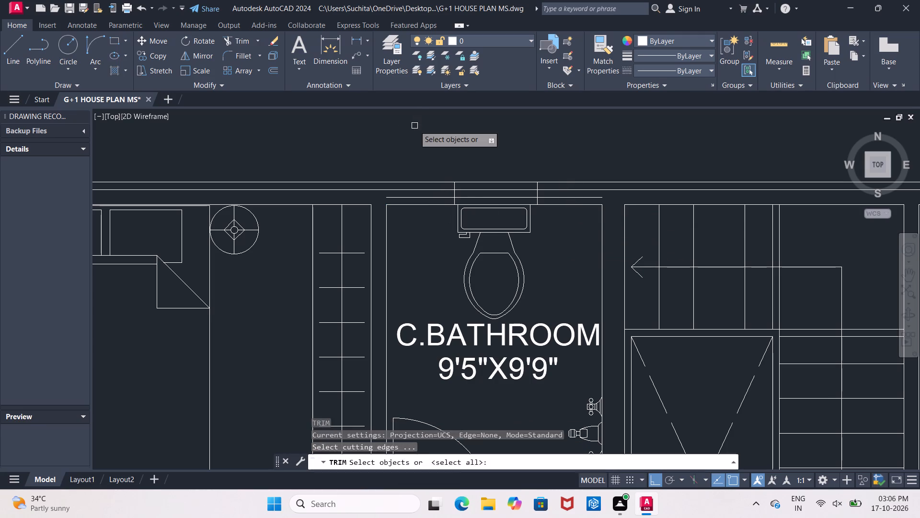
key(space)
click(418, 190)
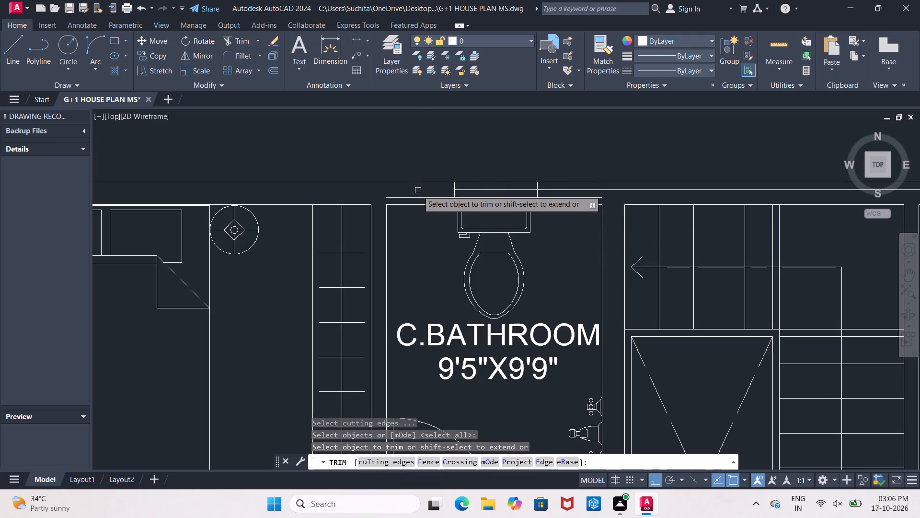
click(419, 196)
click(589, 191)
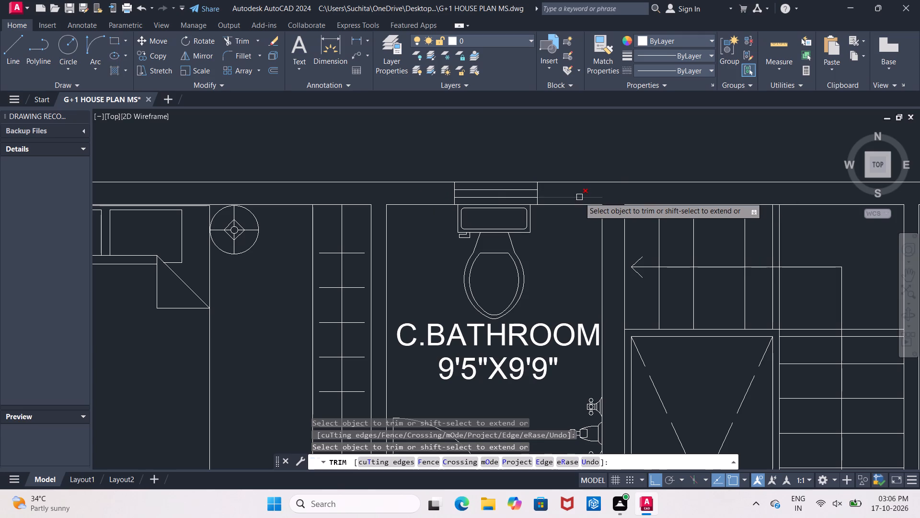
click(579, 196)
Trim the inner wall lines crossing the wall thickness at the 15'3"X19'9" bedroom's top-left corner.
scroll(577, 196, down, 2)
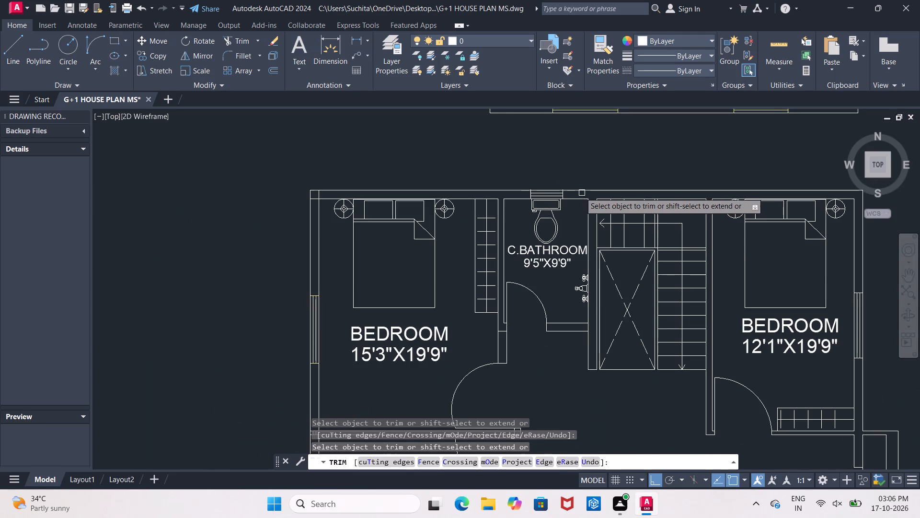
scroll(314, 196, up, 3)
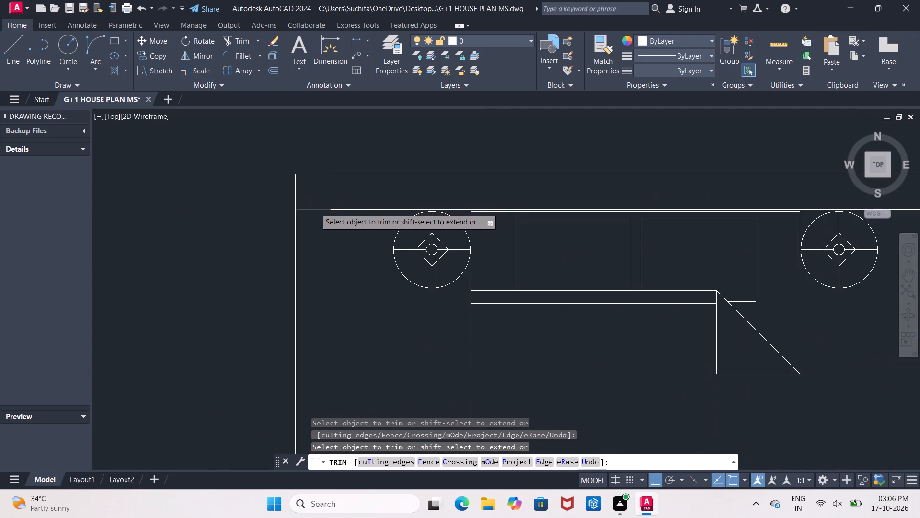
click(315, 208)
click(331, 195)
scroll(336, 194, down, 4)
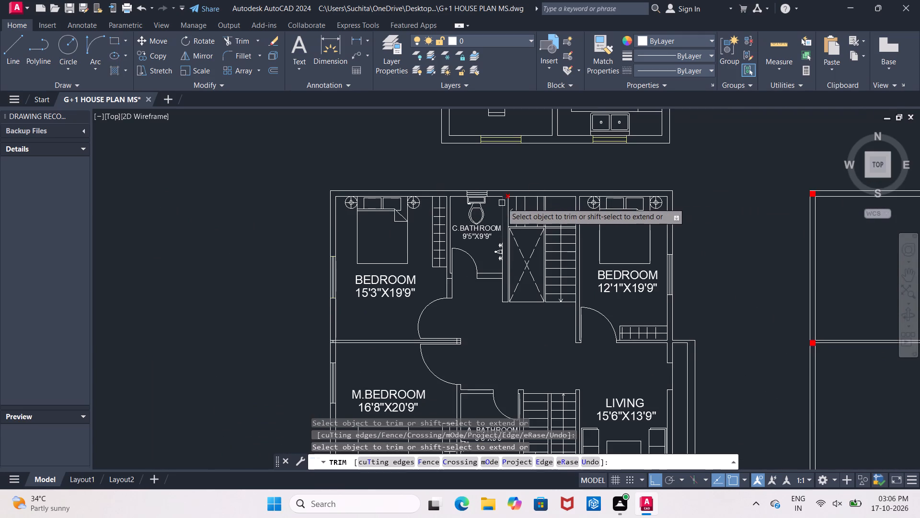
Trim the inner wall line crossing the wall thickness at the M.BEDROOM's bottom-left corner and erase the two leftover line stubs there.
scroll(502, 203, up, 1)
scroll(640, 209, down, 2)
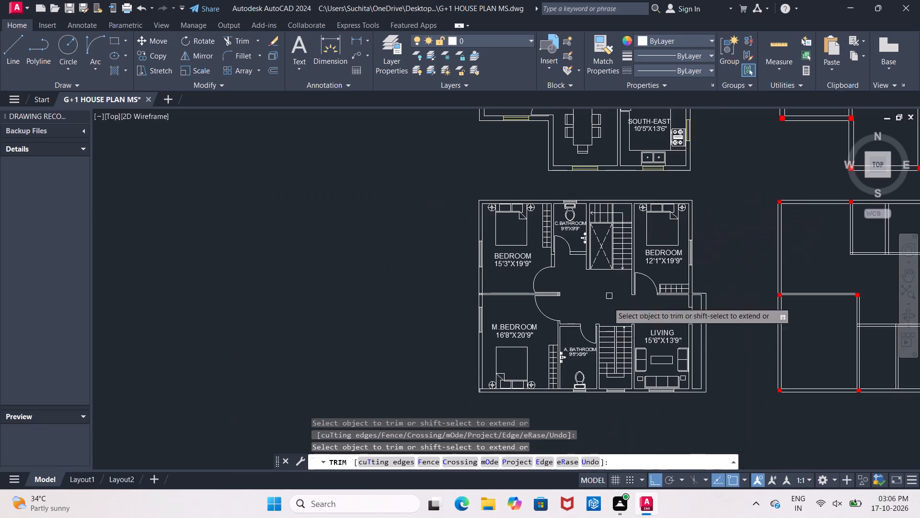
scroll(482, 390, up, 6)
click(449, 376)
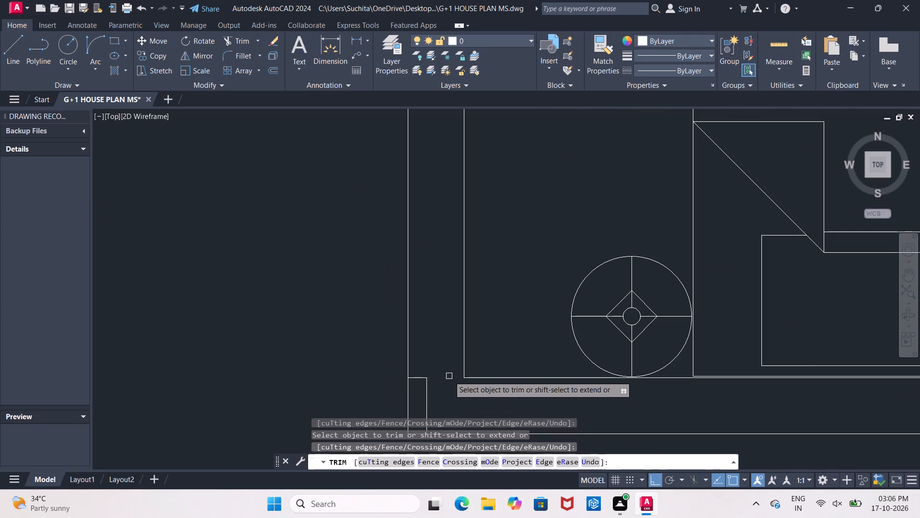
click(428, 394)
key(Escape)
click(427, 394)
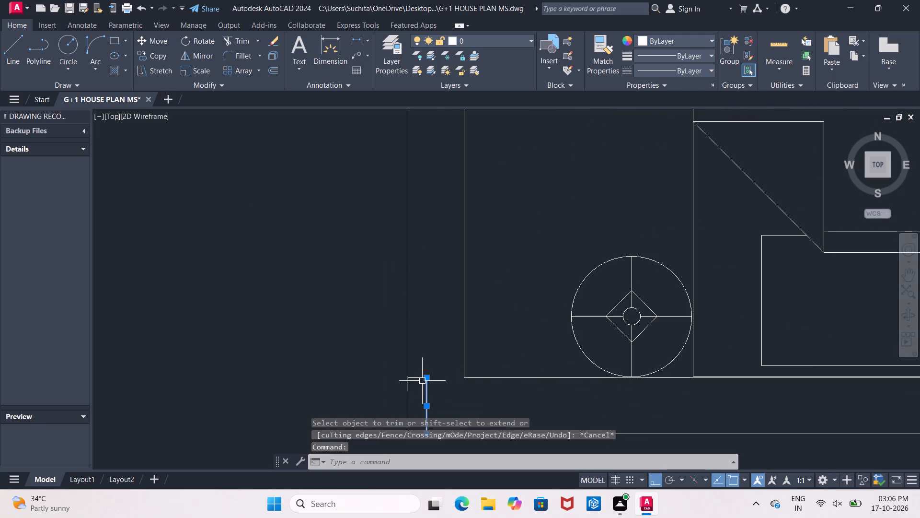
click(422, 380)
key(Delete)
scroll(425, 377, down, 4)
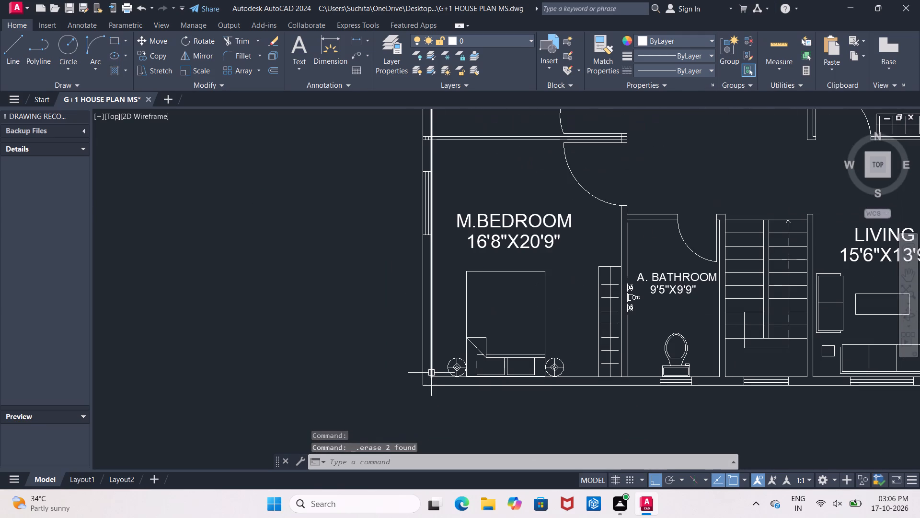
Match the left wall's 15'3"X19'9" bedroom and M.BEDROOM windows to the properties of a yellow ground-floor window.
scroll(433, 372, down, 1)
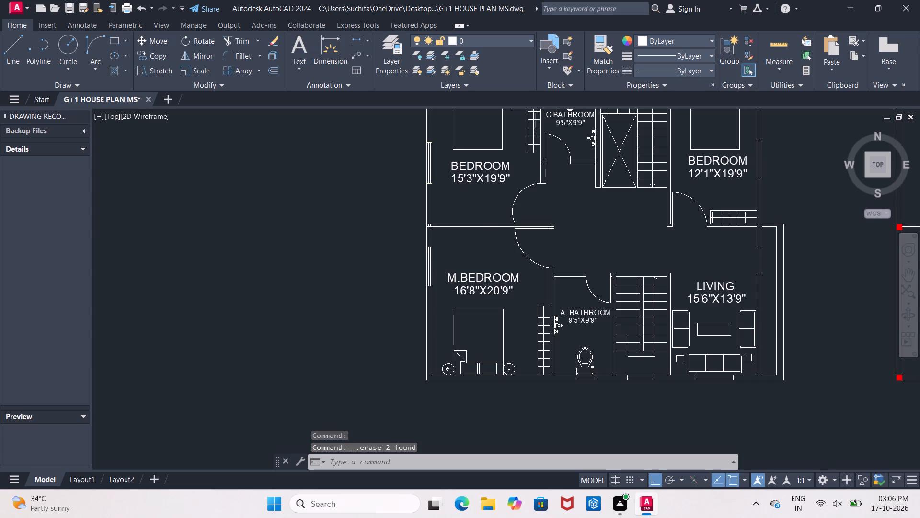
click(599, 46)
middle_drag(514, 186, 485, 287)
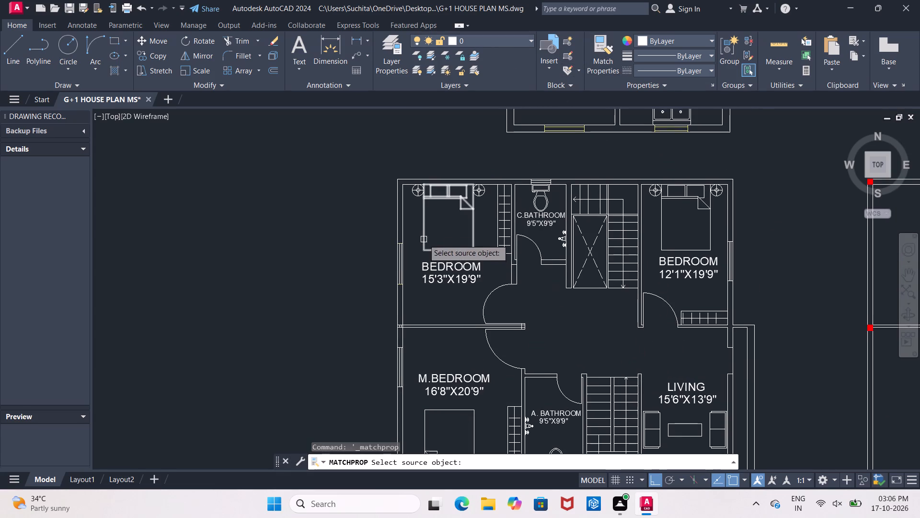
click(576, 127)
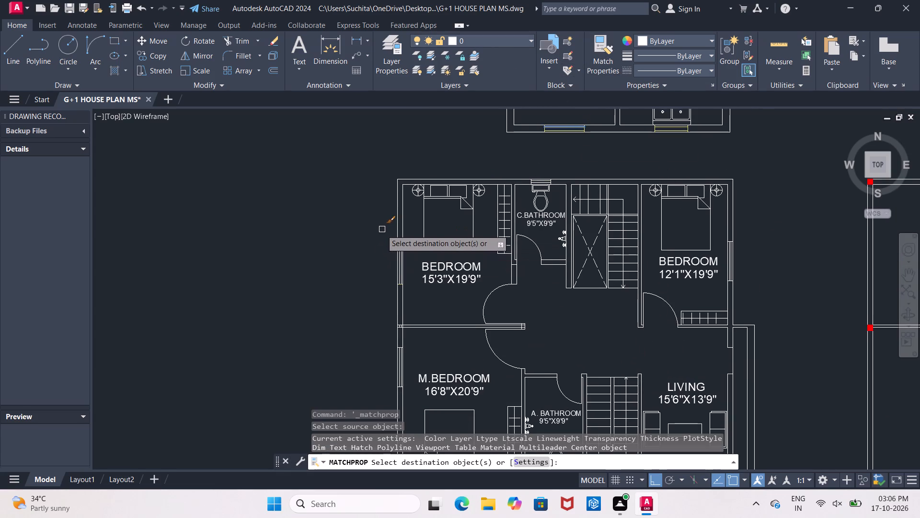
drag(377, 231, 399, 256)
click(423, 299)
middle_drag(423, 294, 453, 70)
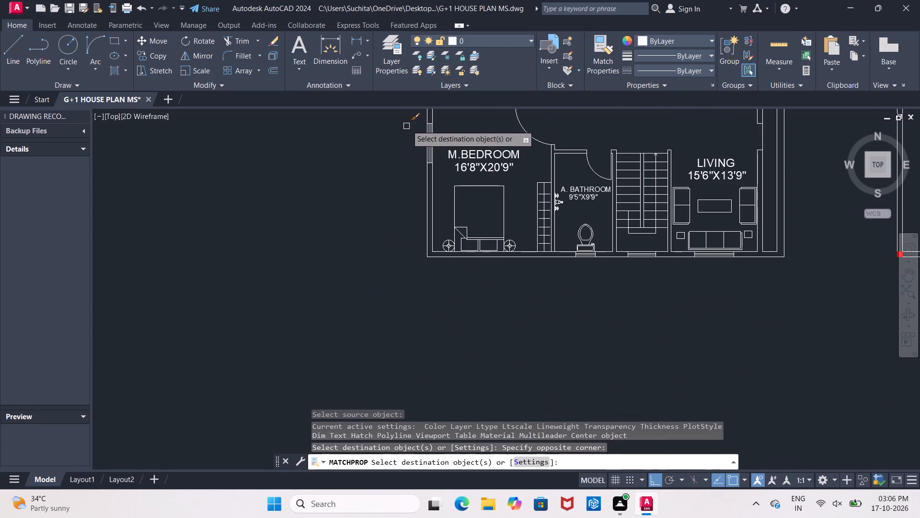
drag(411, 123, 425, 126)
click(441, 173)
scroll(438, 182, down, 1)
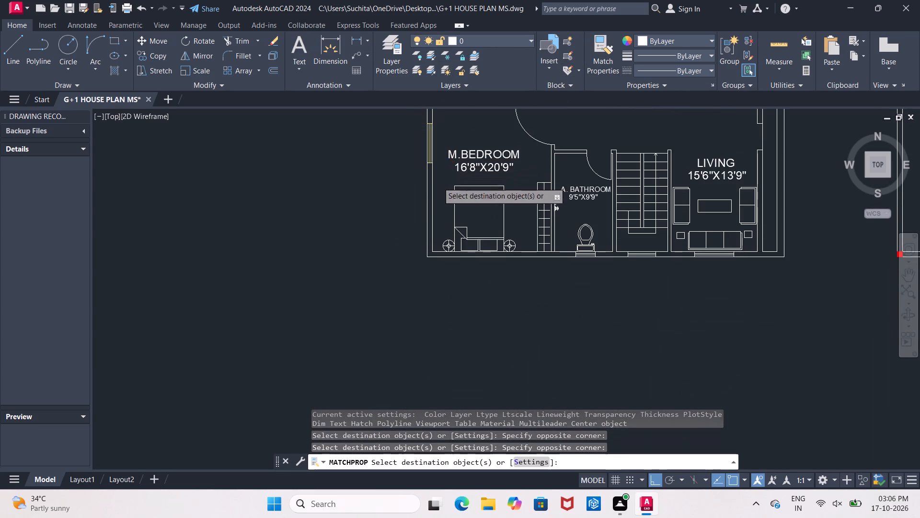
Apply the yellow window properties to the bottom wall's A. BATHROOM, staircase and LIVING windows.
middle_drag(435, 181, 323, 176)
scroll(404, 232, up, 3)
drag(410, 177, 427, 190)
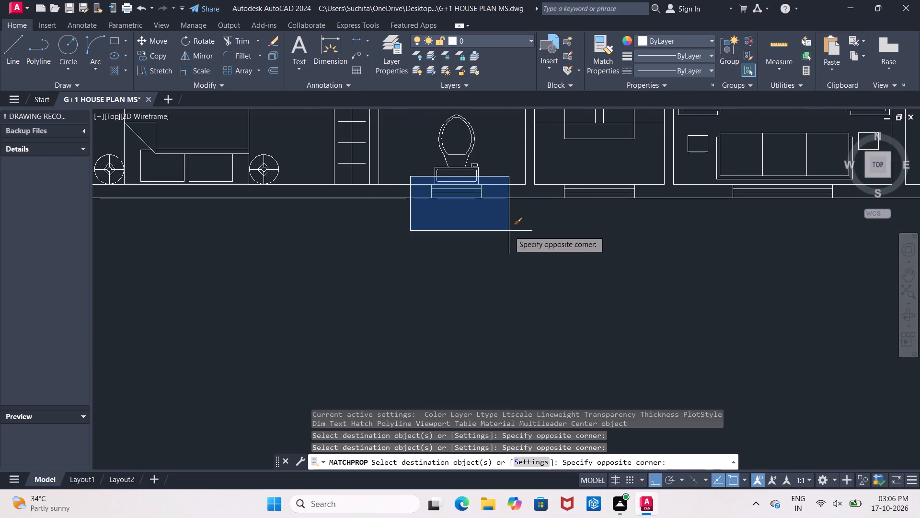
click(509, 231)
drag(556, 179, 567, 188)
click(654, 219)
middle_drag(655, 219, 388, 249)
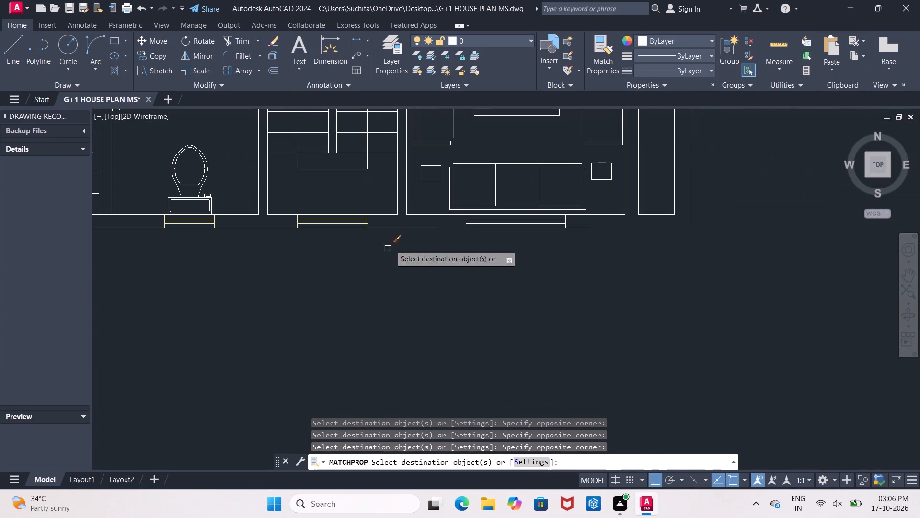
drag(451, 209, 473, 223)
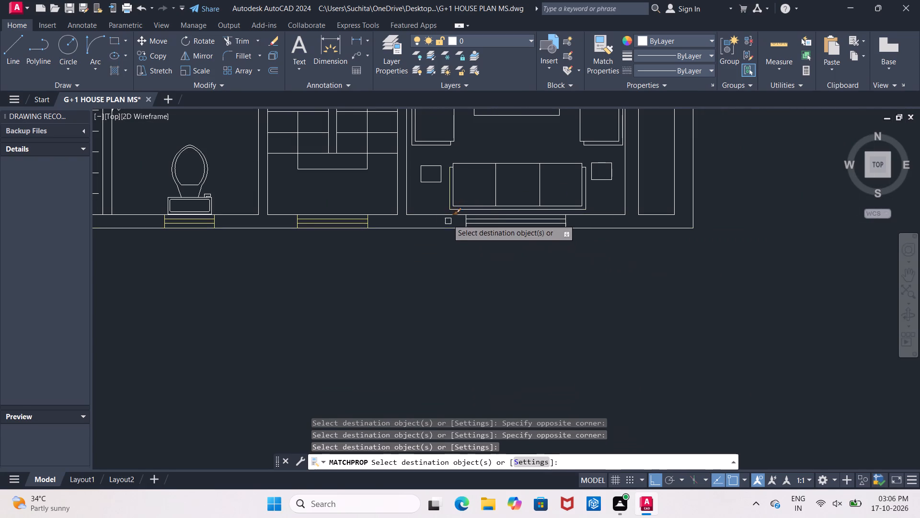
scroll(446, 185, up, 2)
drag(481, 252, 491, 260)
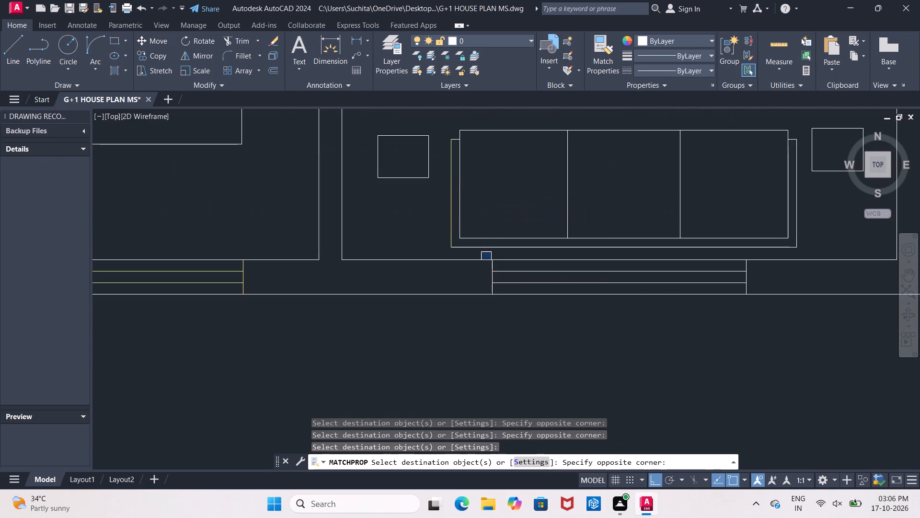
click(760, 328)
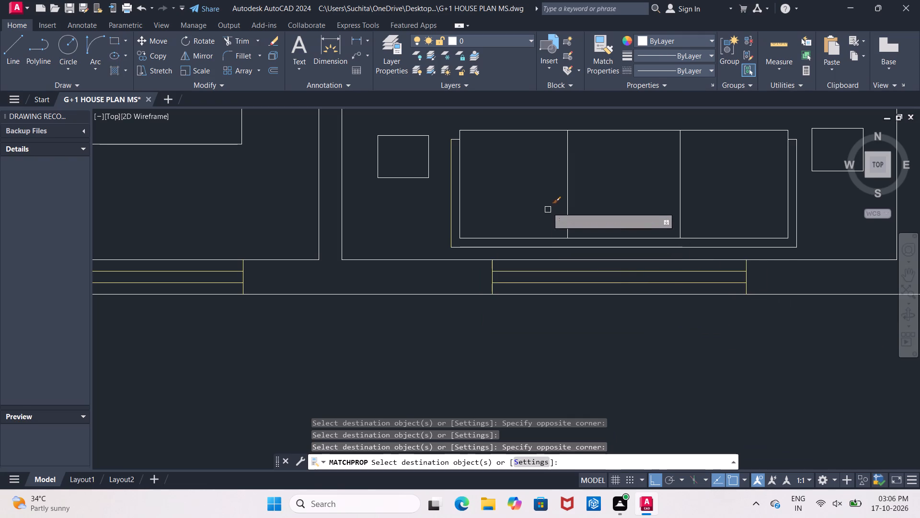
Apply the yellow window properties to the 12'1"X19'9" bedroom window and the C.BATHROOM window.
scroll(542, 204, down, 5)
middle_drag(641, 199, 625, 300)
scroll(551, 179, up, 2)
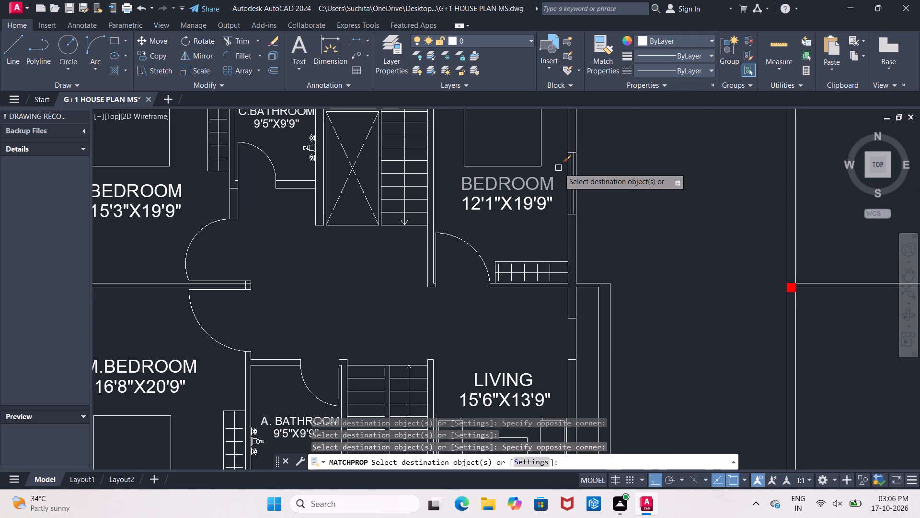
click(562, 148)
click(617, 217)
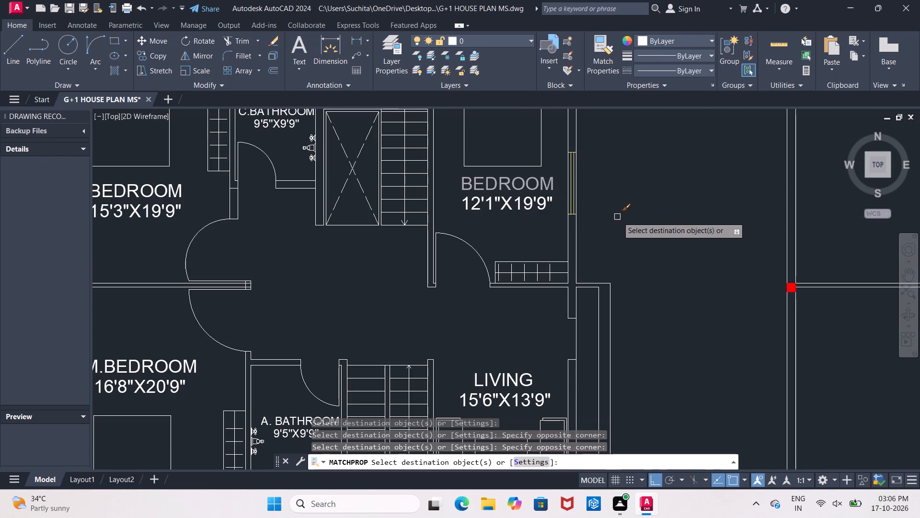
scroll(618, 217, down, 2)
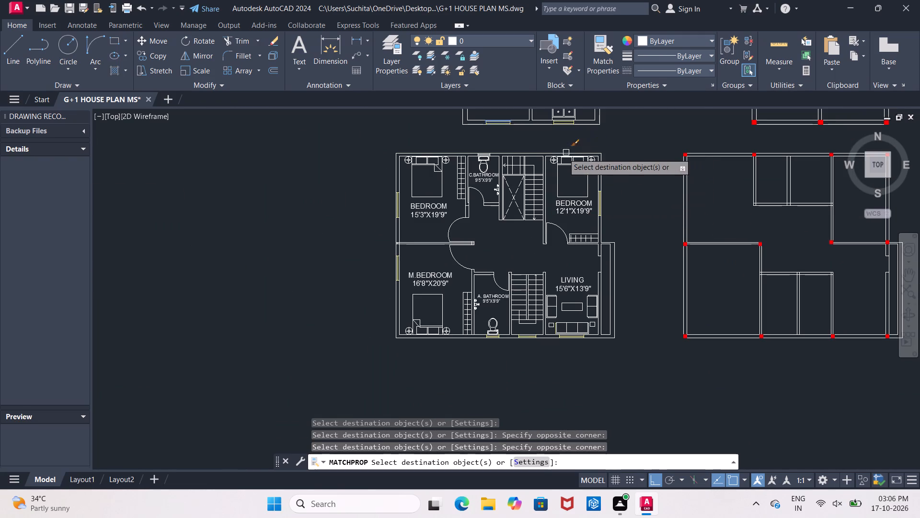
scroll(471, 156, up, 5)
drag(494, 129, 497, 134)
click(656, 178)
scroll(654, 179, down, 5)
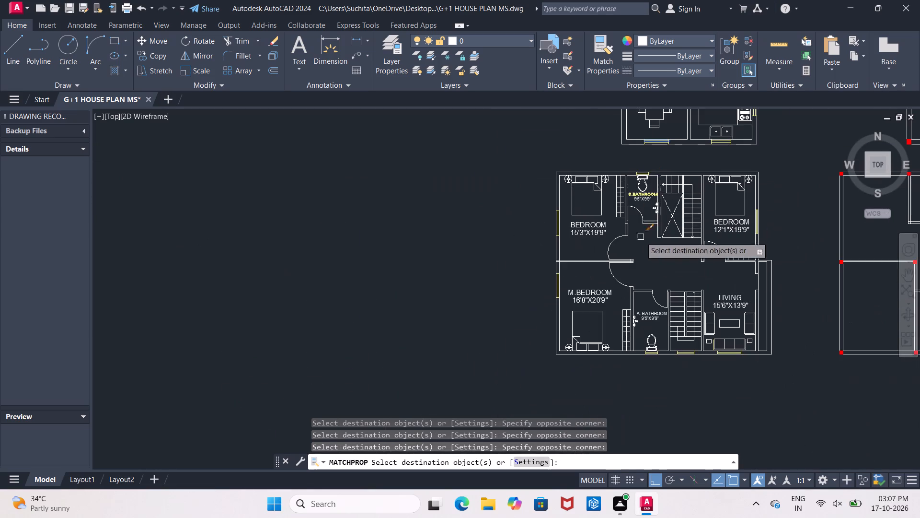
middle_drag(640, 276, 517, 199)
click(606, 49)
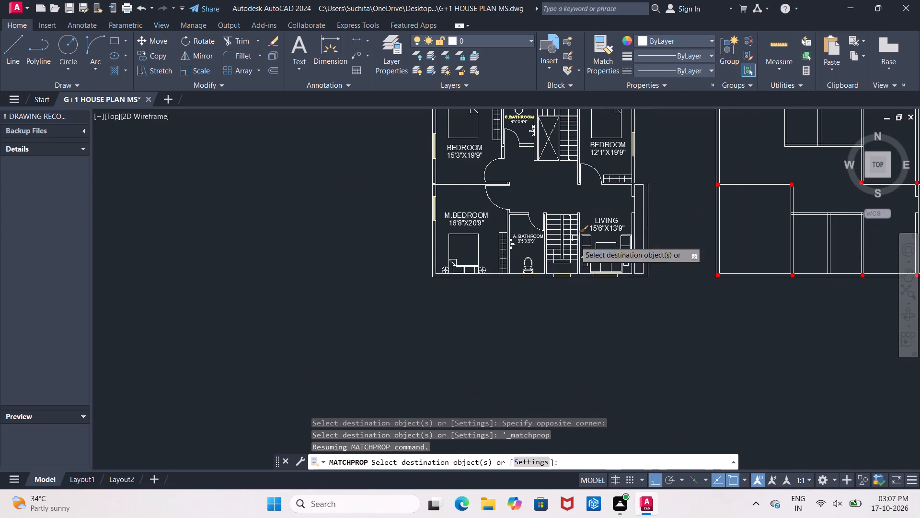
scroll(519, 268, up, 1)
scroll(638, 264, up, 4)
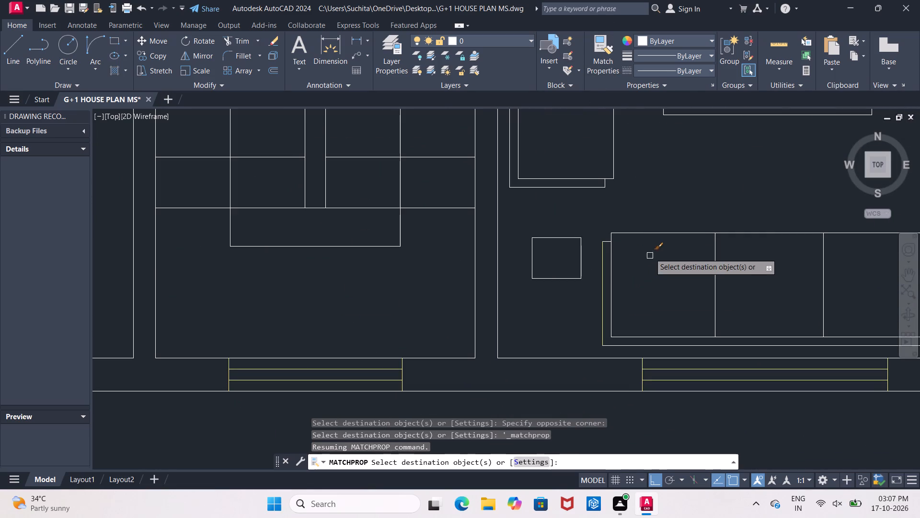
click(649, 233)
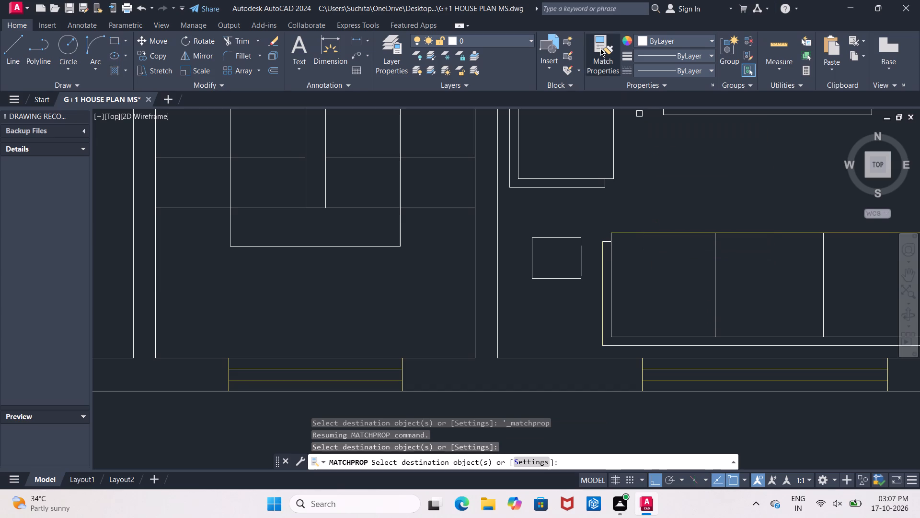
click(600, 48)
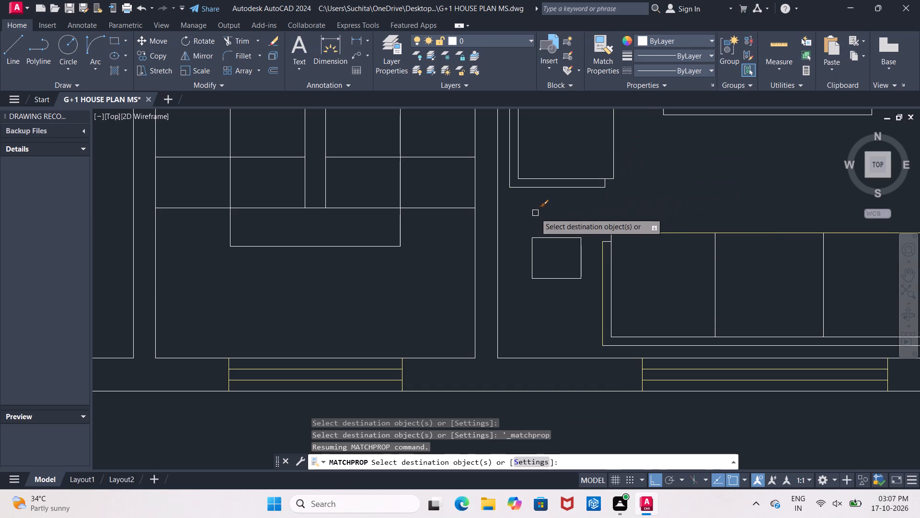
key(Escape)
Match the two yellow lines of the LIVING room's lower sofa to the properties of the white staircase wall line.
click(595, 59)
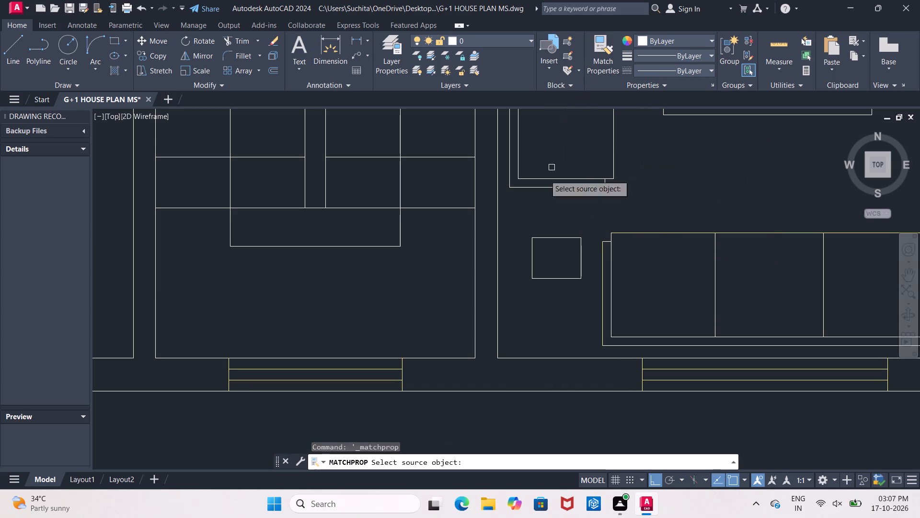
click(476, 265)
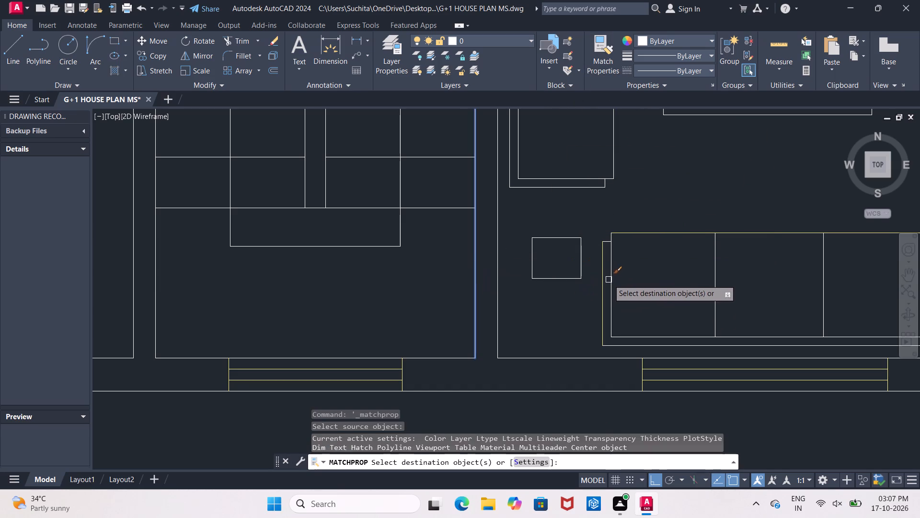
click(603, 283)
click(654, 234)
scroll(652, 228, down, 3)
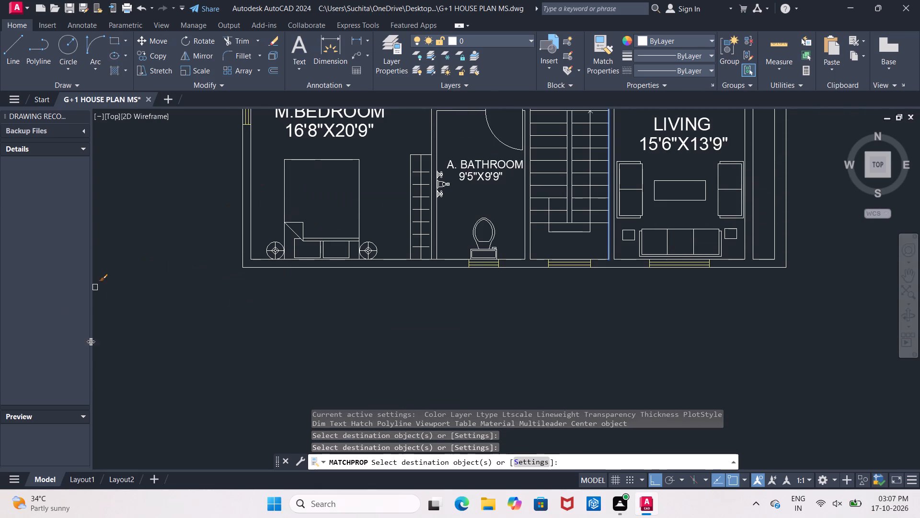
key(Escape)
Copy the 12'1"X19'9" bedroom's BEDROOM label to the space above the middle of the furnished ground-floor plan.
scroll(116, 361, down, 3)
scroll(162, 361, down, 1)
middle_drag(165, 361, 220, 345)
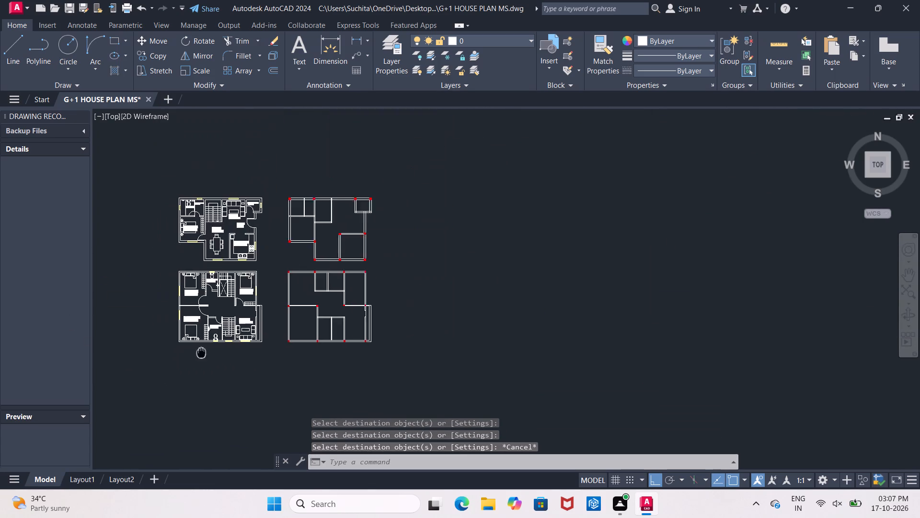
middle_drag(220, 345, 232, 338)
scroll(259, 264, up, 5)
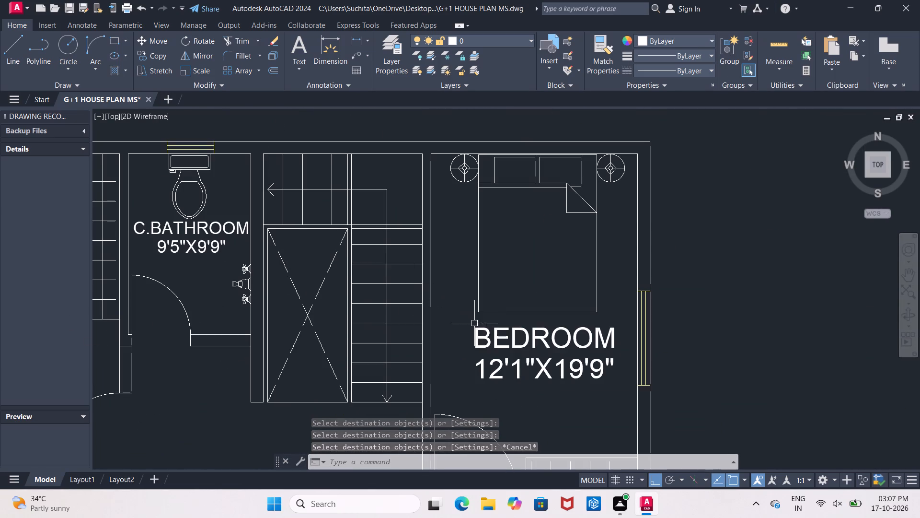
click(524, 334)
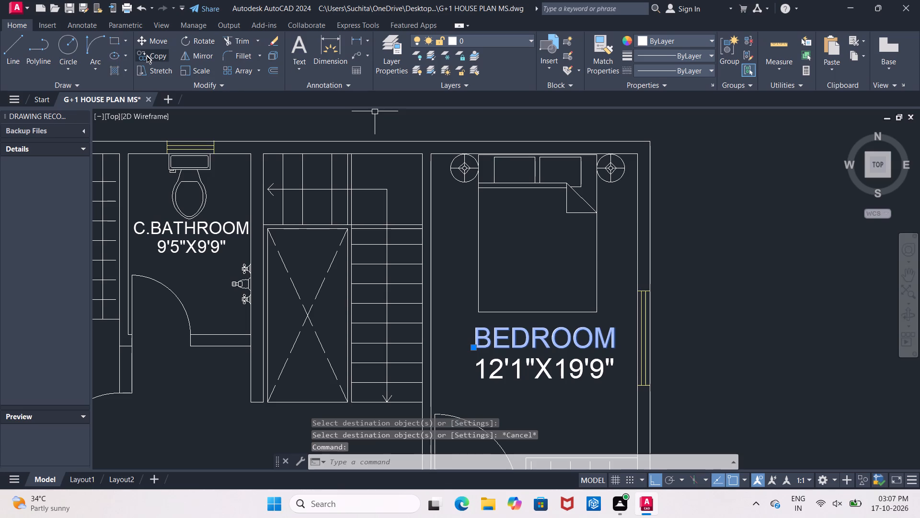
click(147, 56)
click(550, 342)
middle_drag(460, 192, 552, 310)
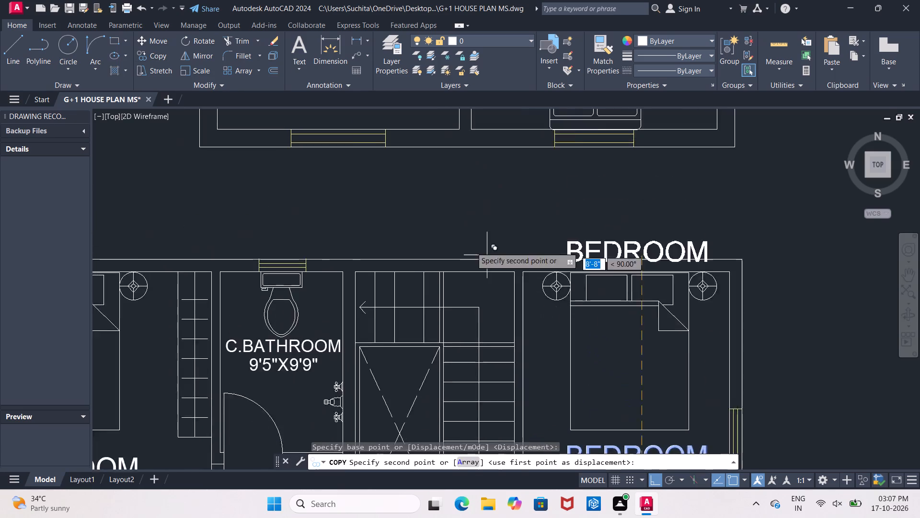
scroll(471, 247, down, 4)
drag(651, 478, 645, 468)
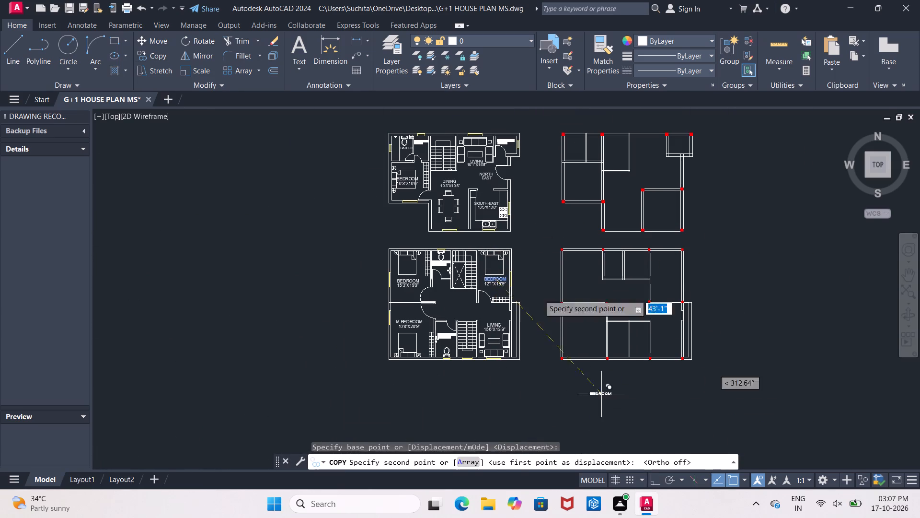
middle_drag(449, 138, 448, 187)
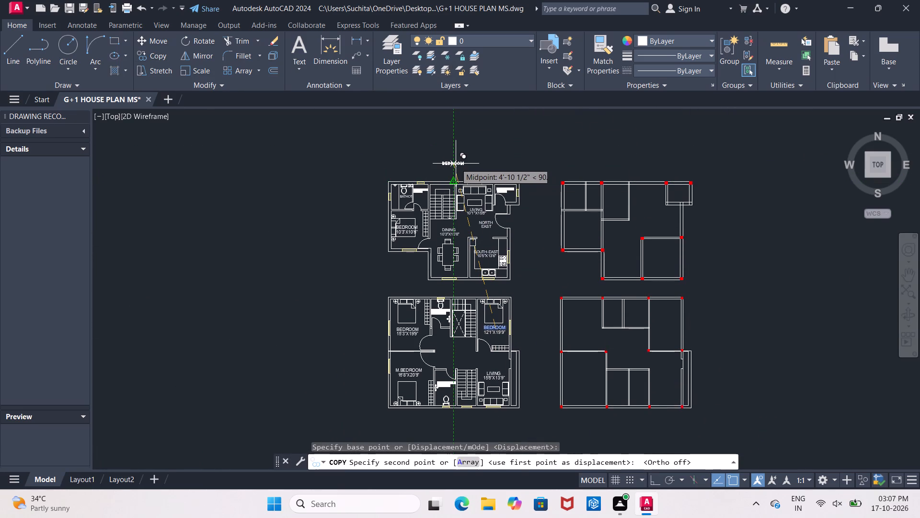
click(456, 164)
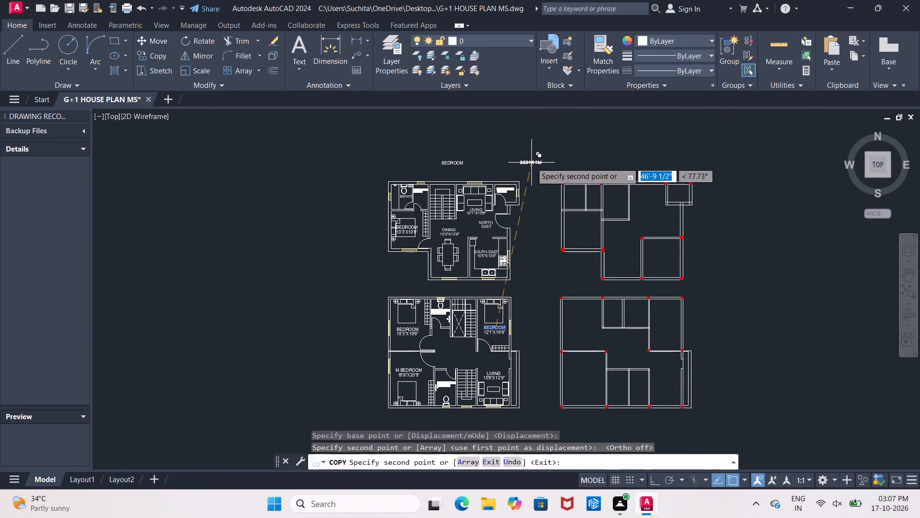
key(Escape)
Set the text height of the copied BEDROOM label above the furnished ground-floor plan to 1'5".
click(453, 161)
right_click(453, 161)
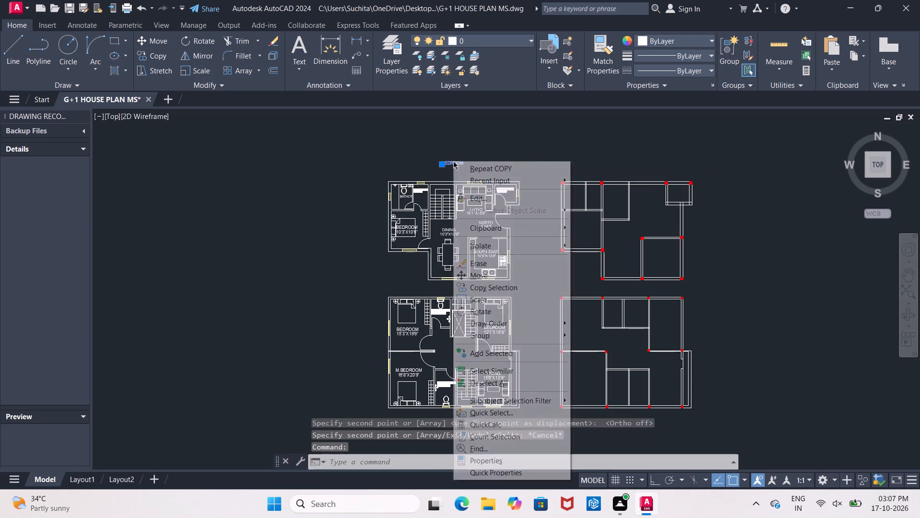
click(480, 462)
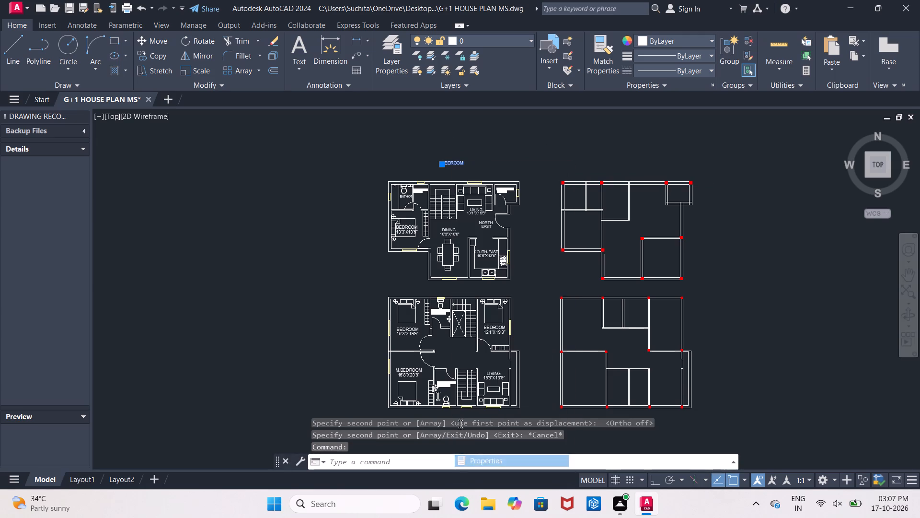
click(90, 277)
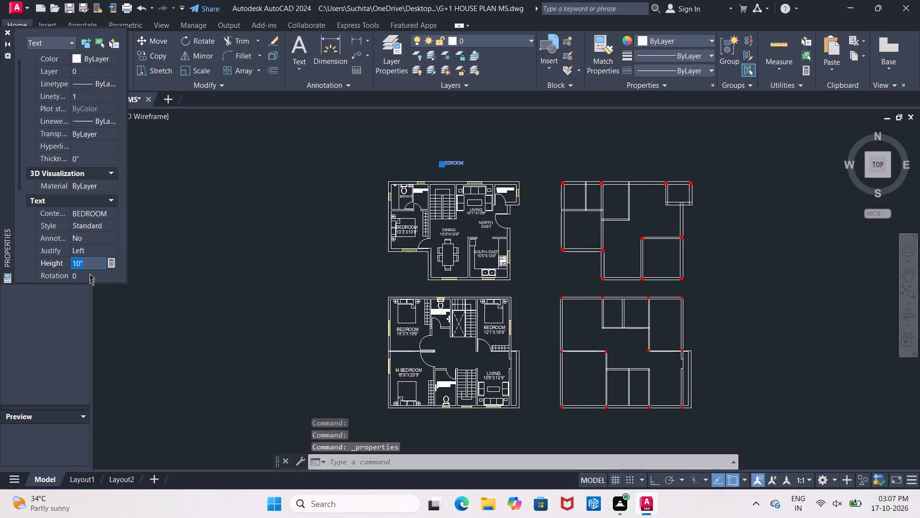
text(1'5")
key(Return)
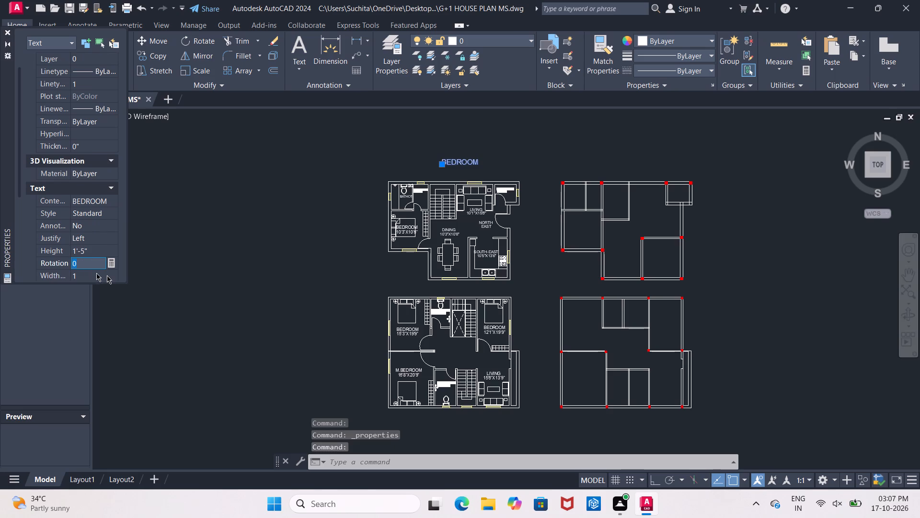
click(10, 31)
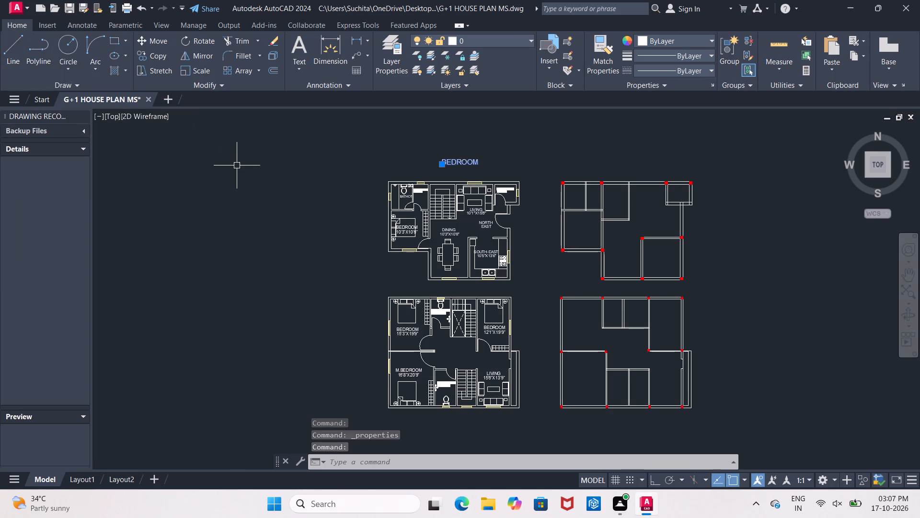
key(Escape)
Change the enlarged BEDROOM label above the furnished ground-floor plan to read GROUND FLOOR.
middle_drag(334, 201, 275, 173)
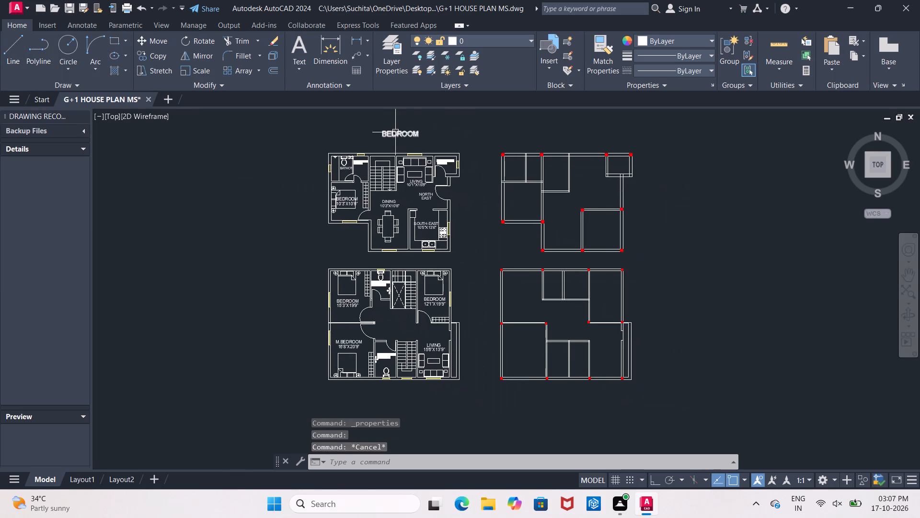
click(396, 133)
scroll(393, 130, up, 2)
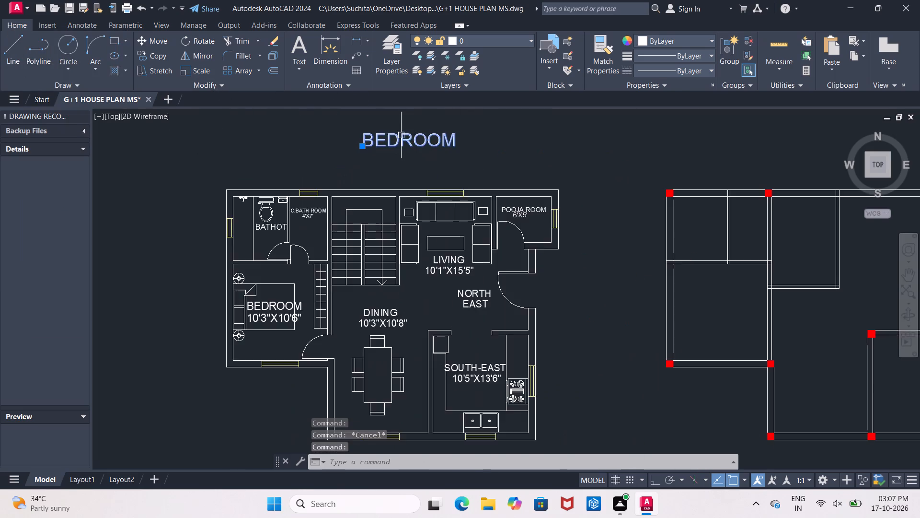
scroll(401, 135, up, 1)
right_click(403, 148)
click(424, 184)
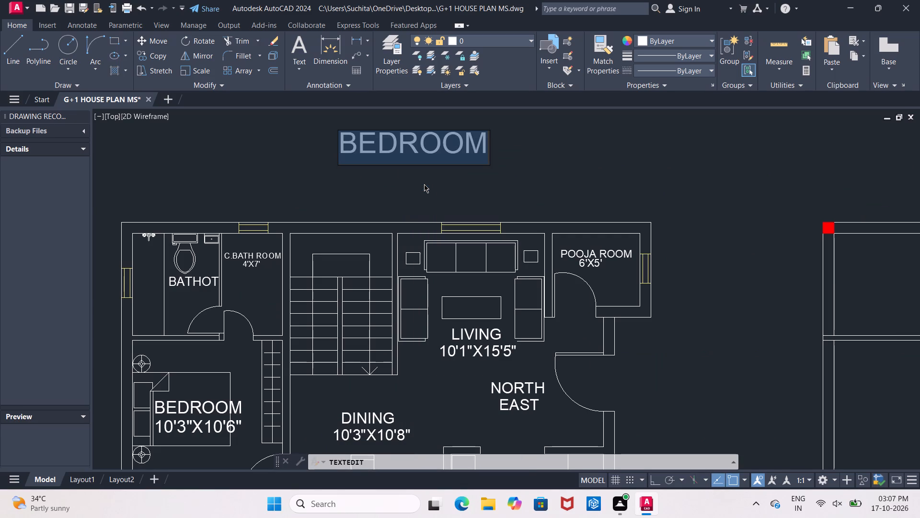
click(439, 151)
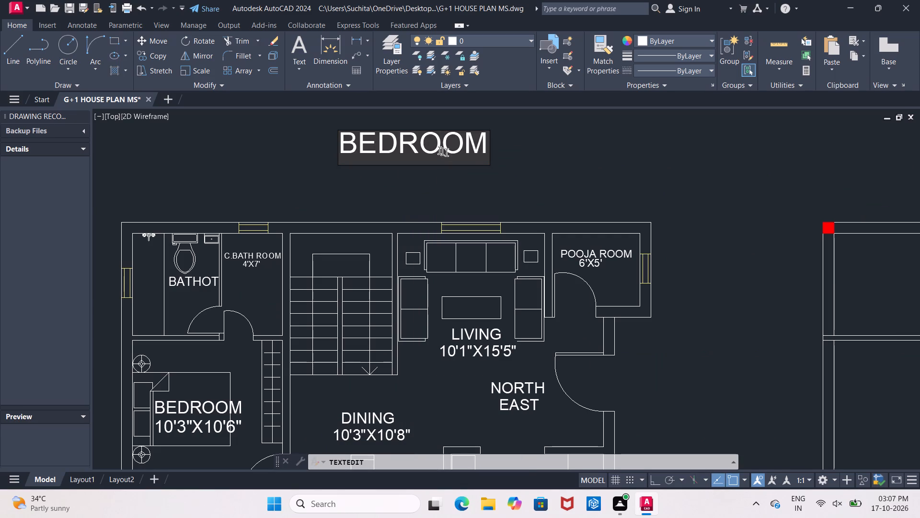
click(489, 151)
key(BackSpace)
key(BackSpace)
key(BackSpace)
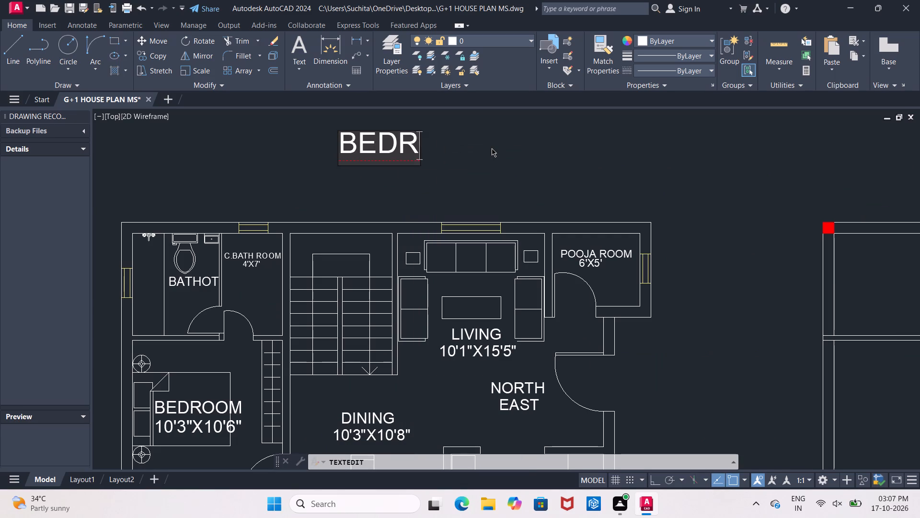
key(BackSpace)
key(BackSpace)
key(BackSpace)
key(BackSpace)
text(GROUND FLOOR)
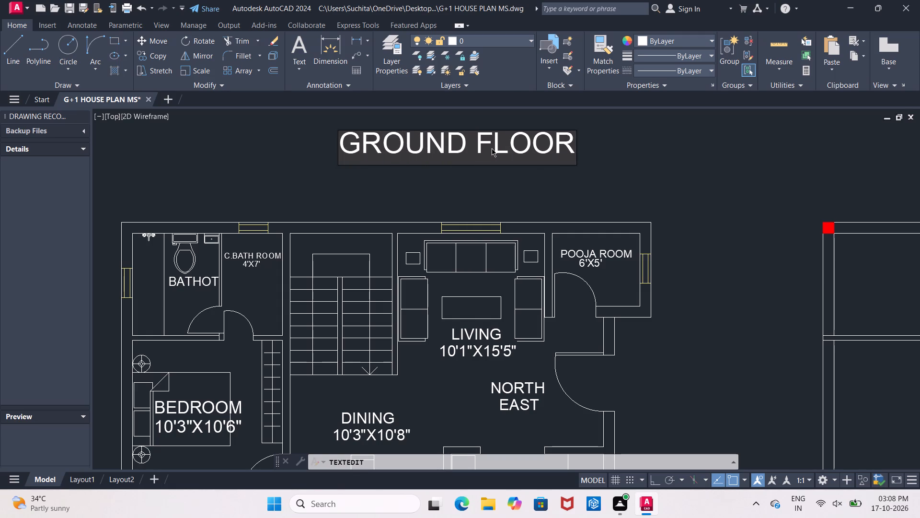
click(458, 193)
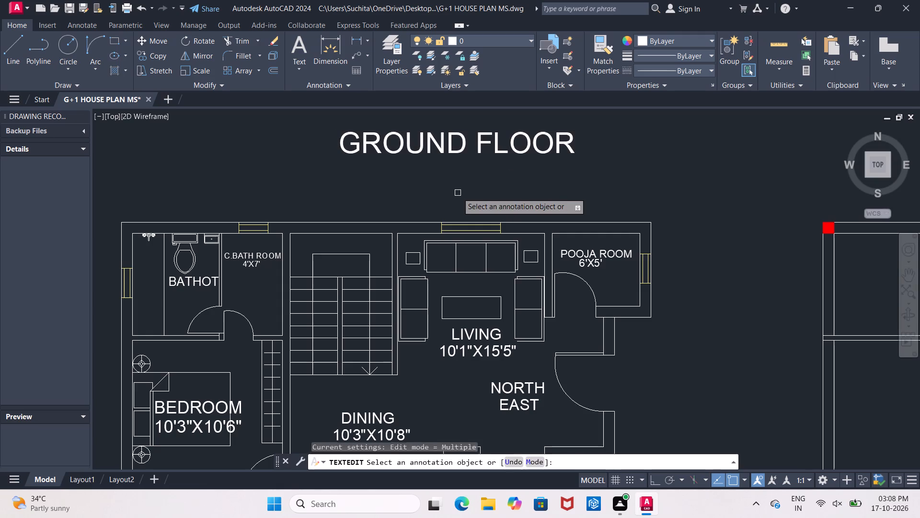
key(Escape)
Move the GROUND FLOOR title slightly to the left so it sits centred above the furnished plan.
scroll(459, 193, down, 2)
click(451, 176)
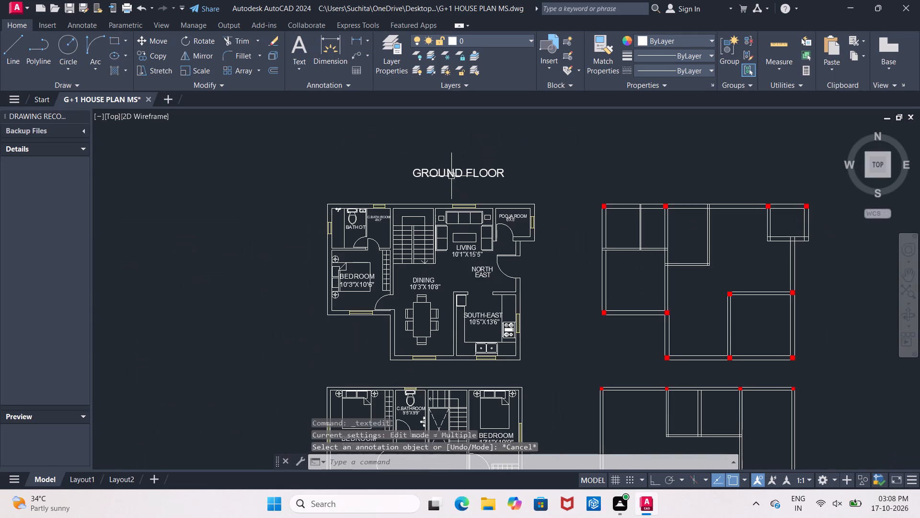
click(159, 42)
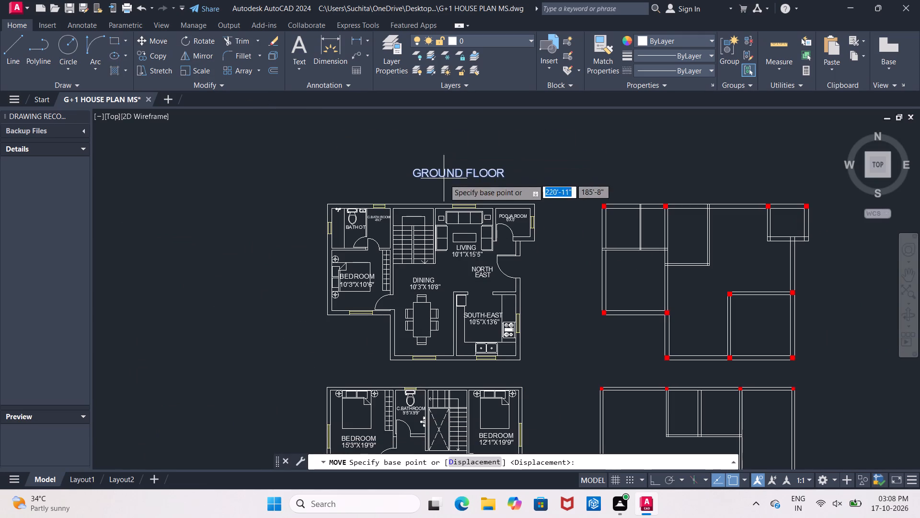
click(457, 174)
click(437, 174)
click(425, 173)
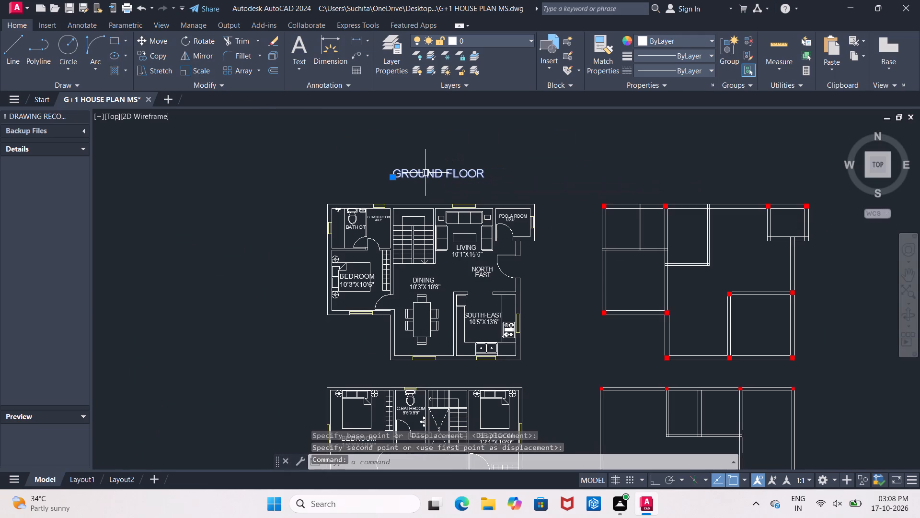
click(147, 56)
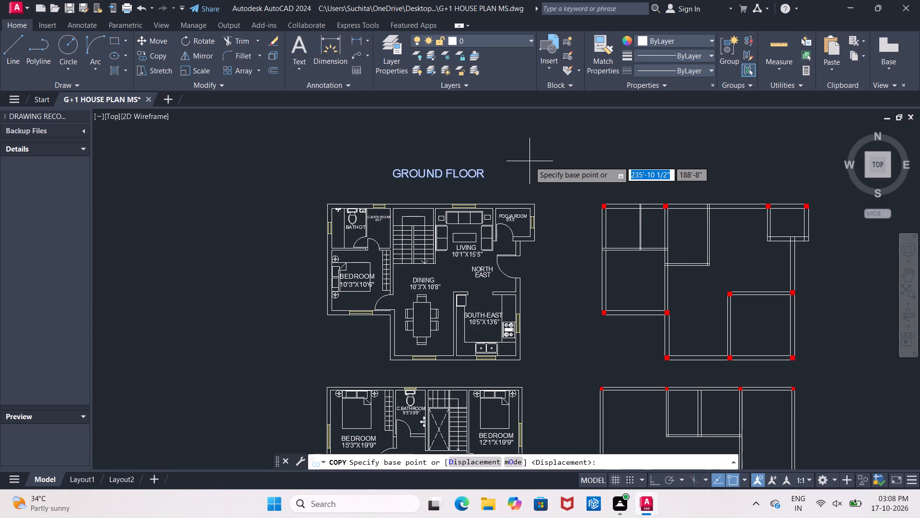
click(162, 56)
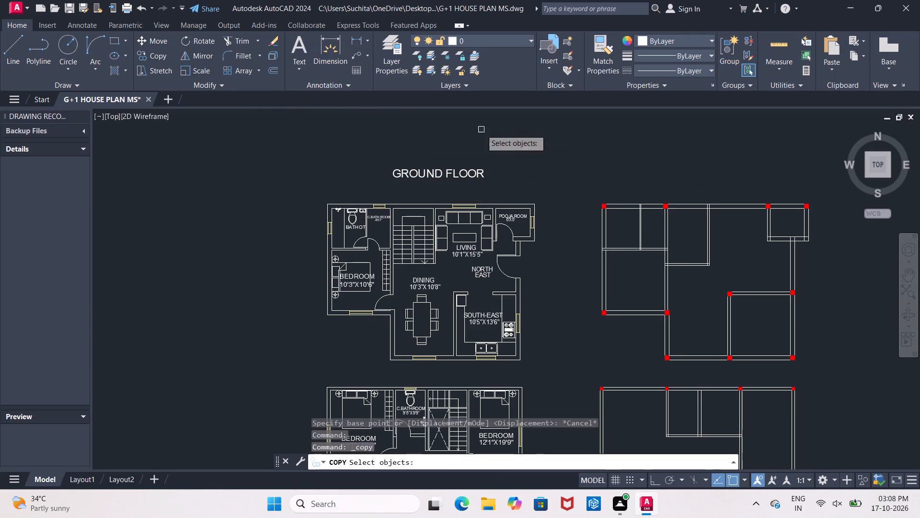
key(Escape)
Copy the GROUND FLOOR title horizontally, with Ortho on, to above the ground-floor column and beam layout.
click(462, 170)
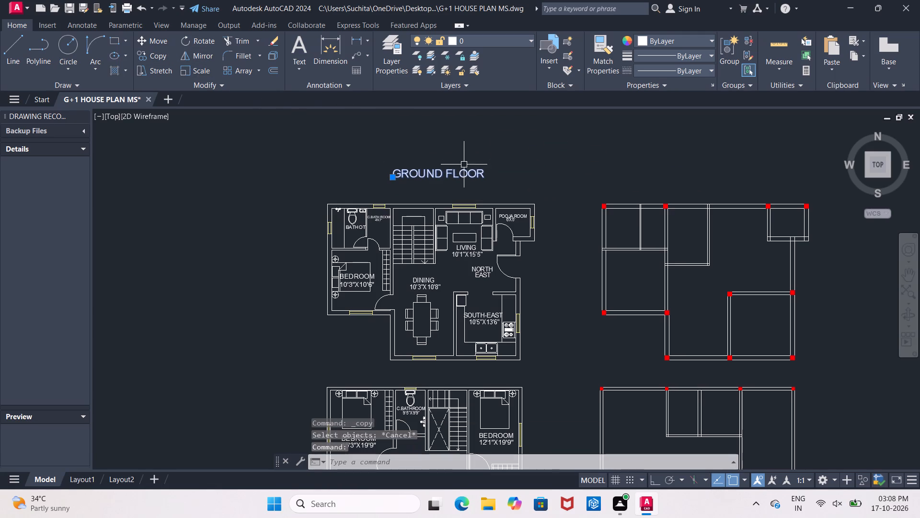
click(142, 59)
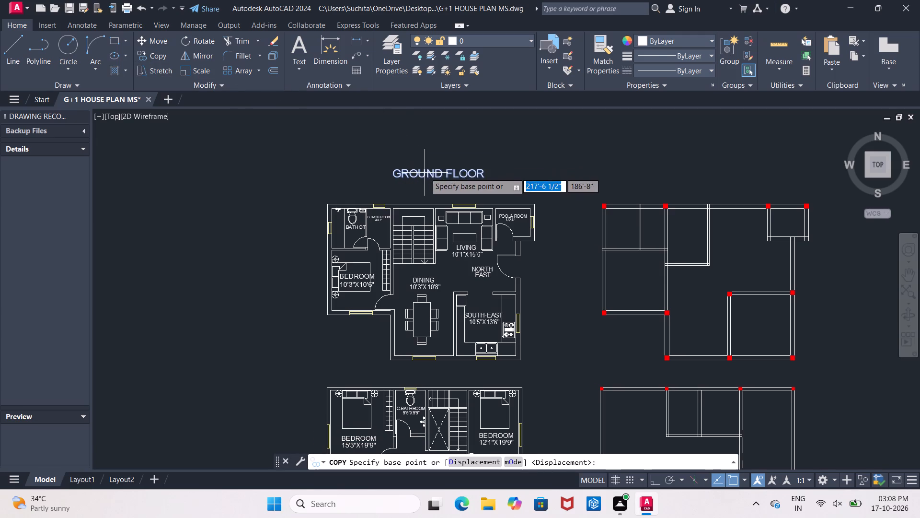
click(429, 173)
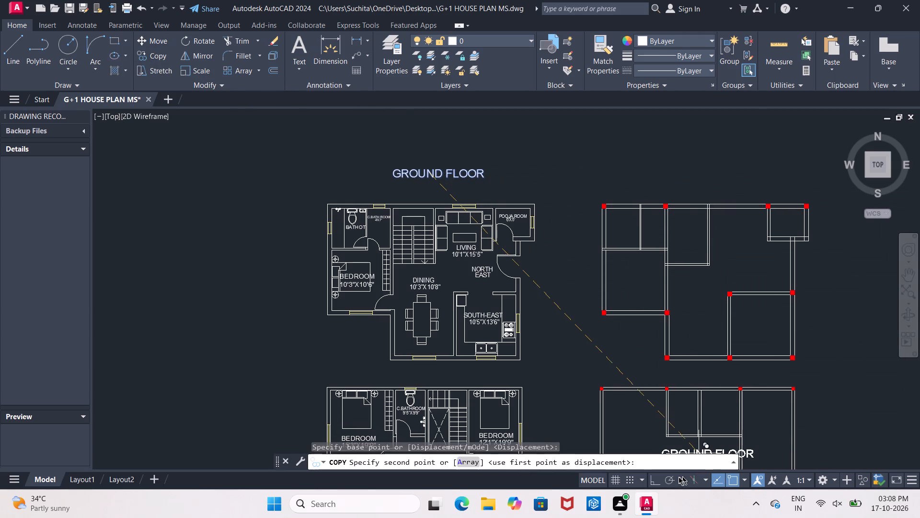
click(653, 481)
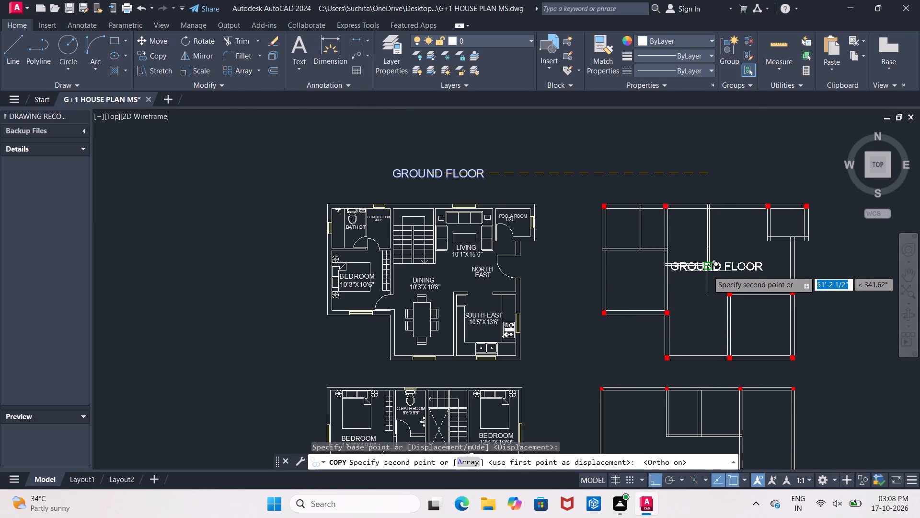
click(714, 176)
key(Escape)
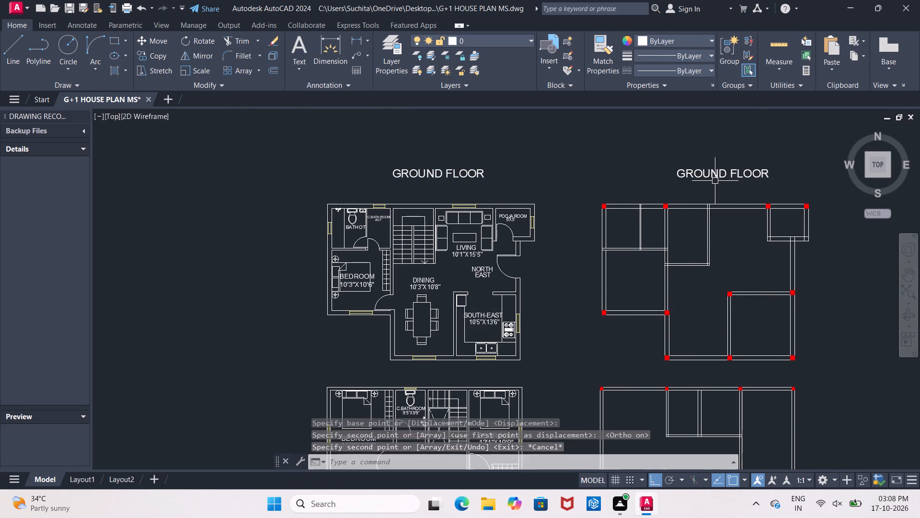
Change the copied title above the column and beam layout to GROUND FLOOR PLINTH AND SLAB BEAM AND COLUMNS.
middle_drag(718, 186, 592, 187)
triple_click(590, 173)
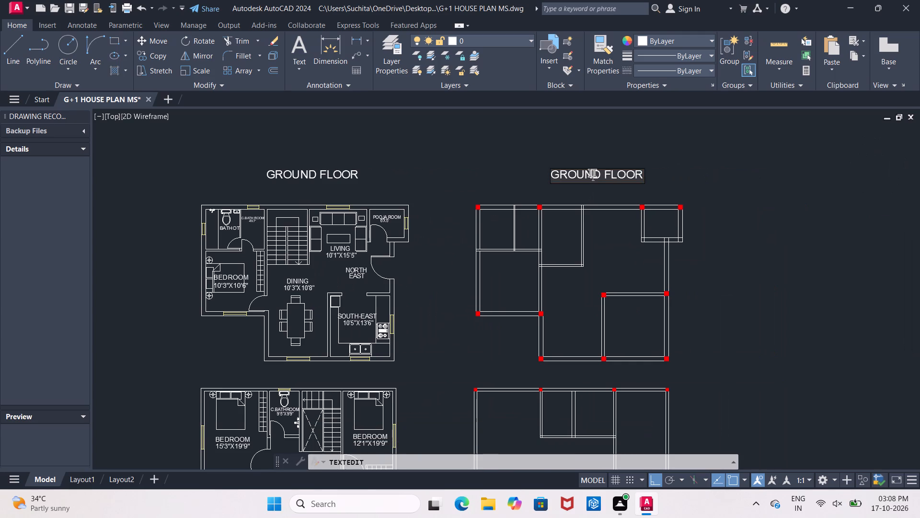
click(637, 176)
click(646, 177)
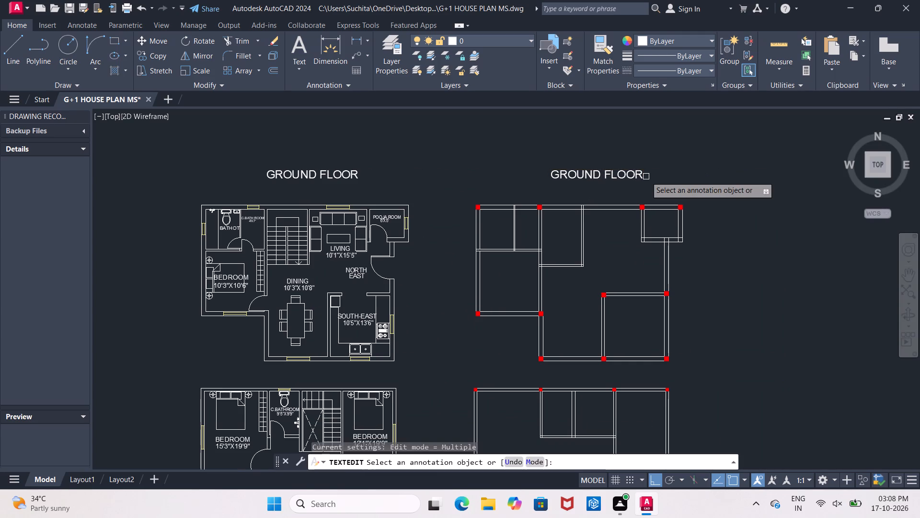
double_click(638, 174)
click(638, 174)
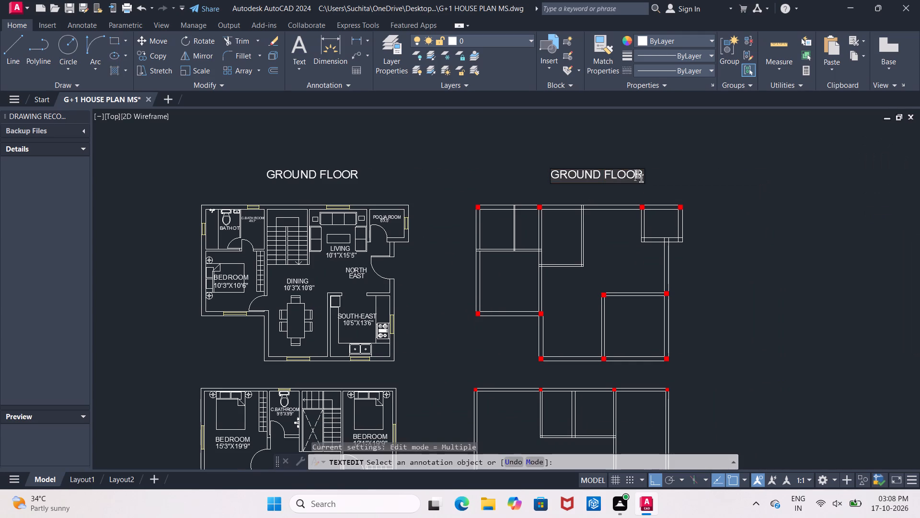
key(Right)
key(BackSpace)
key(BackSpace)
key(BackSpace)
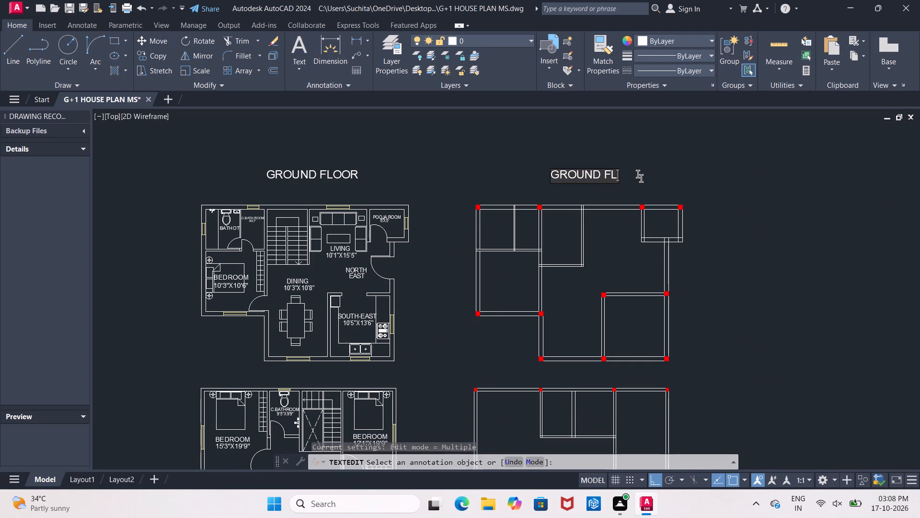
key(BackSpace)
key(BackSpace)
key(BackSpace)
key(BackSpace)
key(BackSpace)
key(BackSpace)
key(BackSpace)
key(BackSpace)
key(BackSpace)
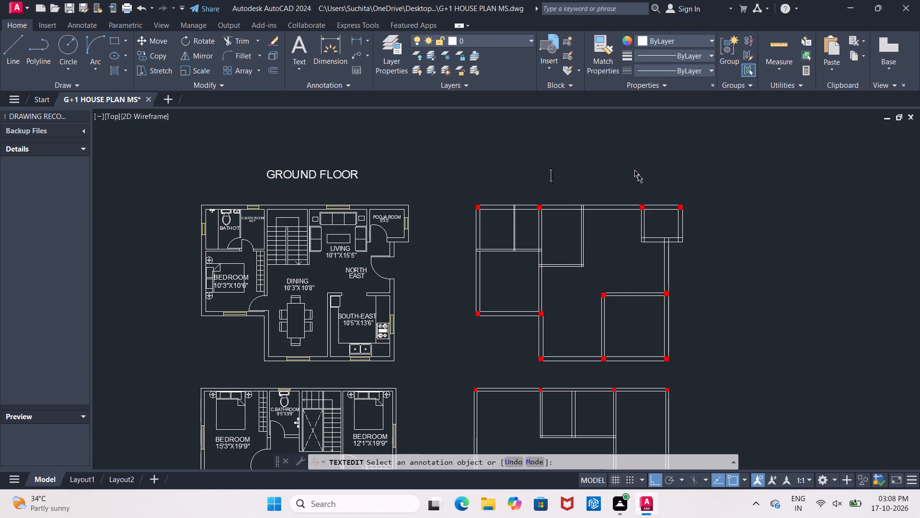
text(GROUND FLOOR)
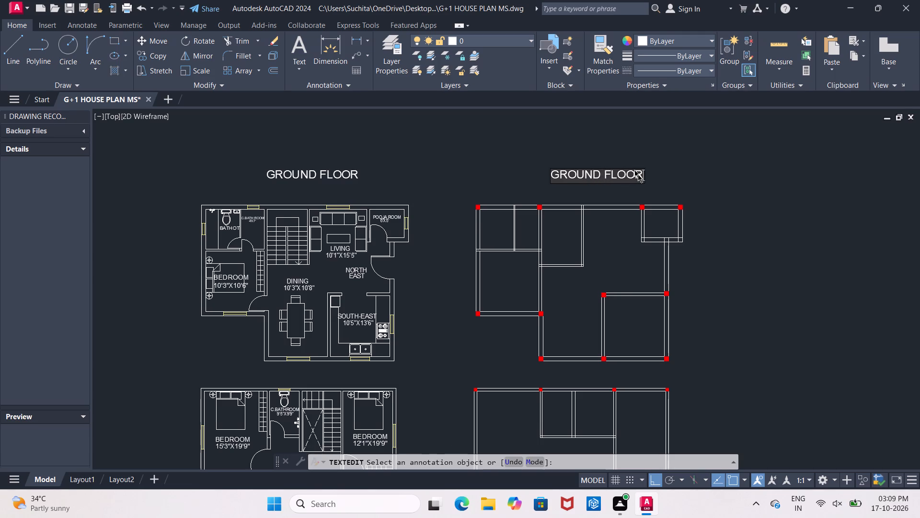
key(space)
text(PLINTH)
key(space)
text(AND)
key(space)
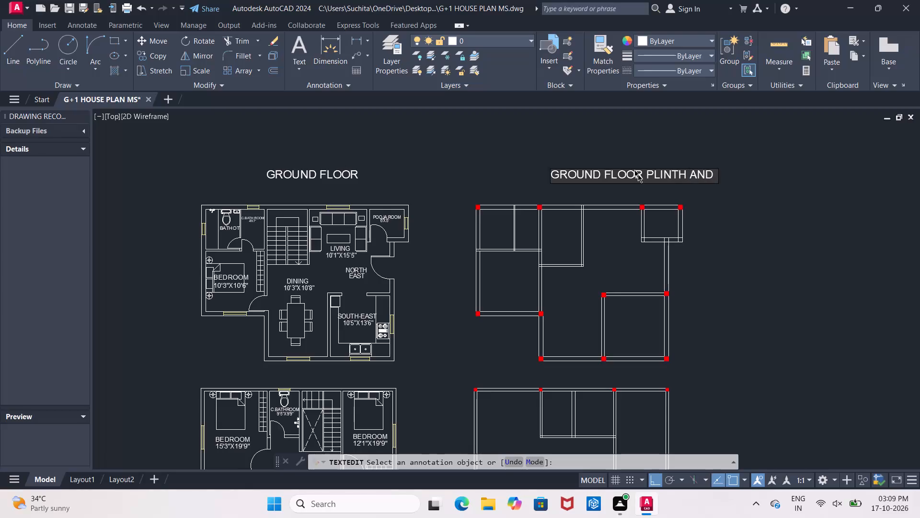
text(SLA)
key(b)
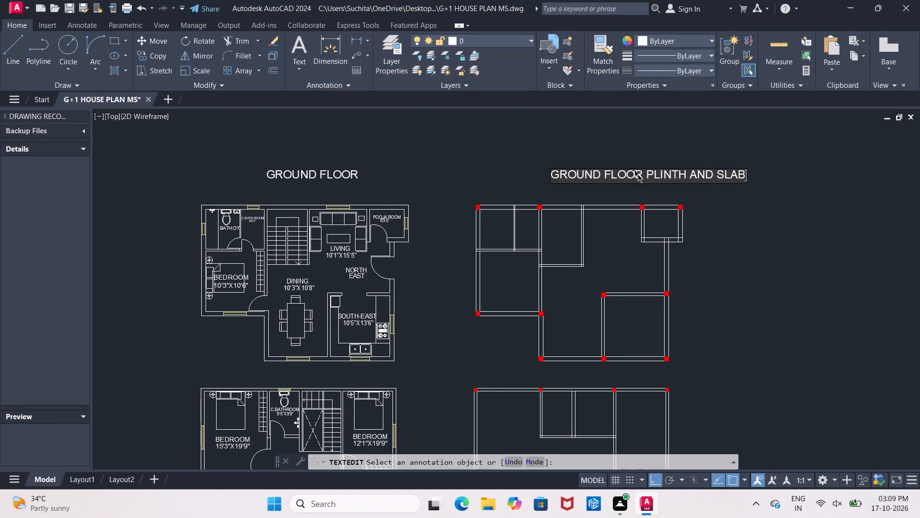
key(space)
text(BEAM)
key(space)
text(AND C)
text(OLUM)
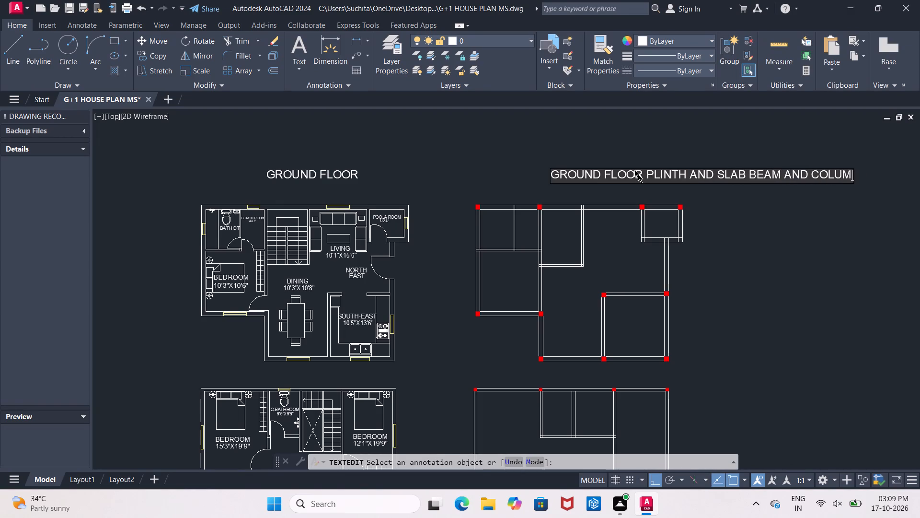
key(n)
key(s)
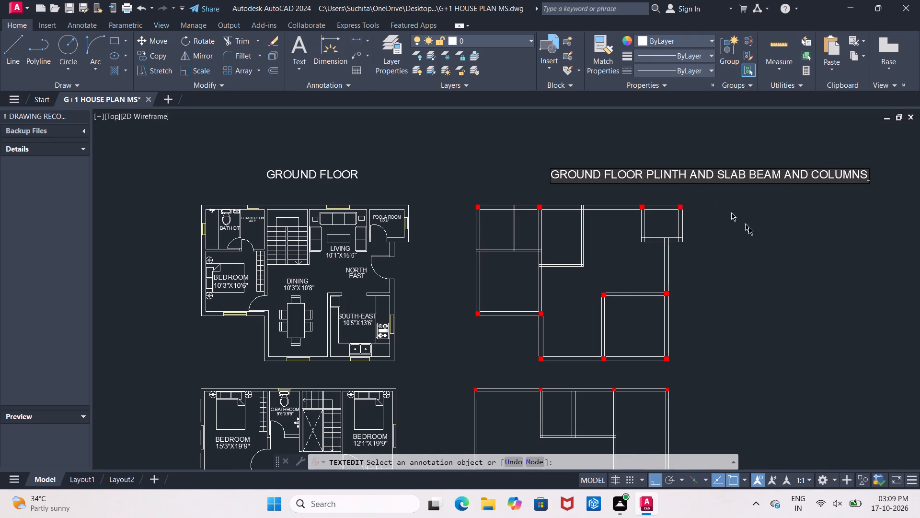
click(752, 231)
scroll(752, 230, down, 3)
scroll(754, 232, up, 2)
middle_drag(754, 232, 694, 199)
key(Escape)
Move the ground-floor plinth and slab beam title about 20' left so it sits centred above the beam and column layout.
click(692, 158)
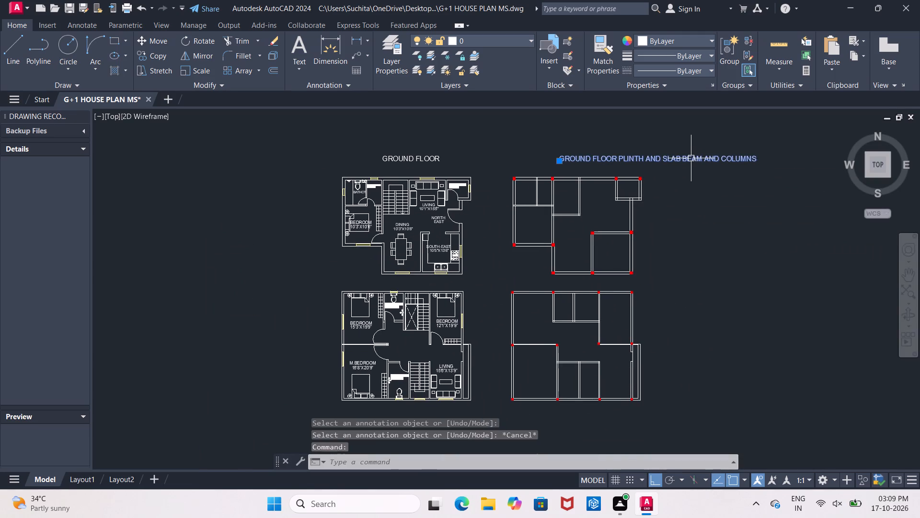
click(154, 46)
click(662, 157)
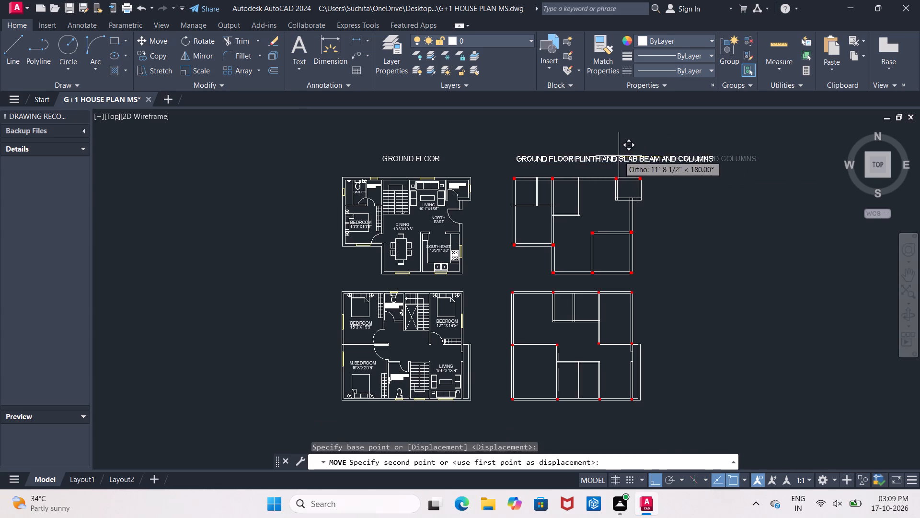
click(588, 154)
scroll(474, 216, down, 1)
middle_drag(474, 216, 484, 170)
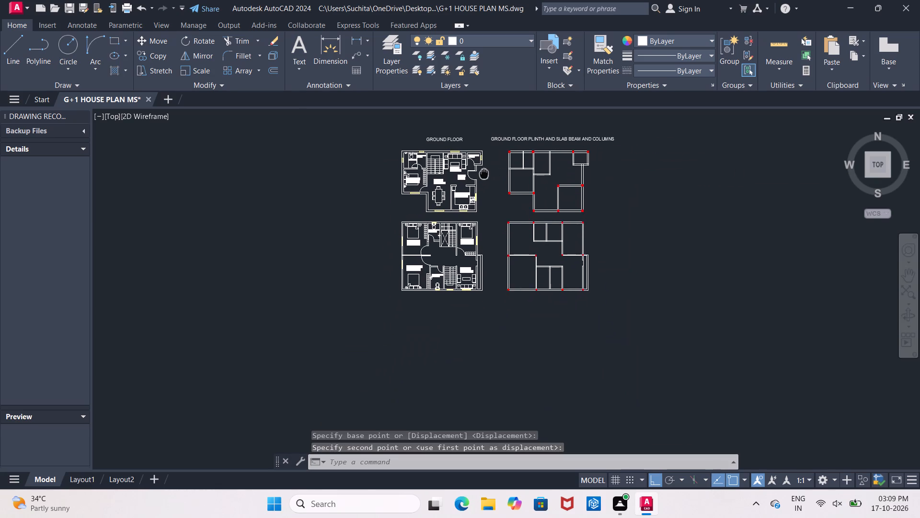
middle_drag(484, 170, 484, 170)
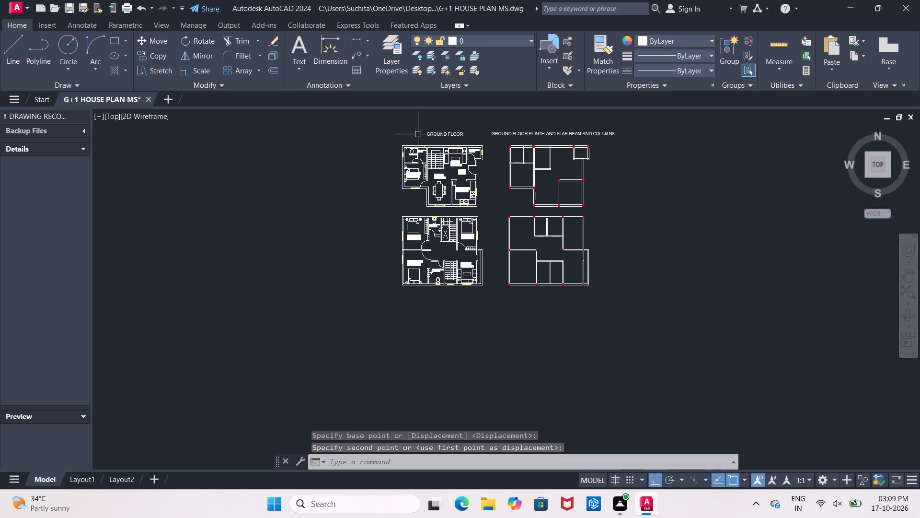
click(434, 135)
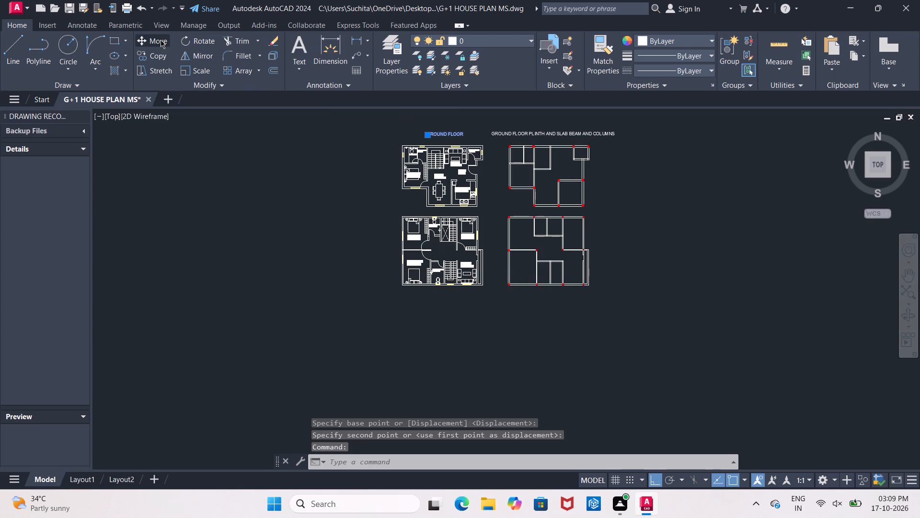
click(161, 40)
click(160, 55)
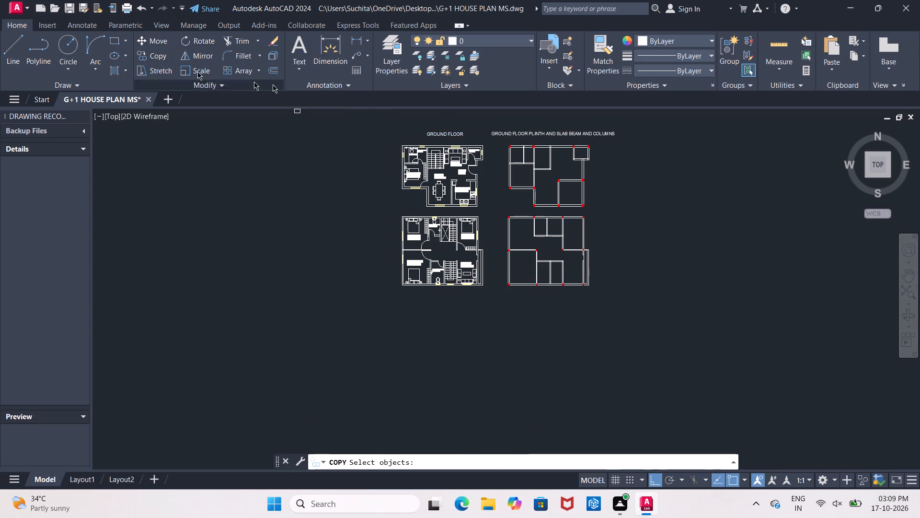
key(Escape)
Copy the GROUND FLOOR title about 35' straight down to just above the furnished first-floor plan.
click(434, 135)
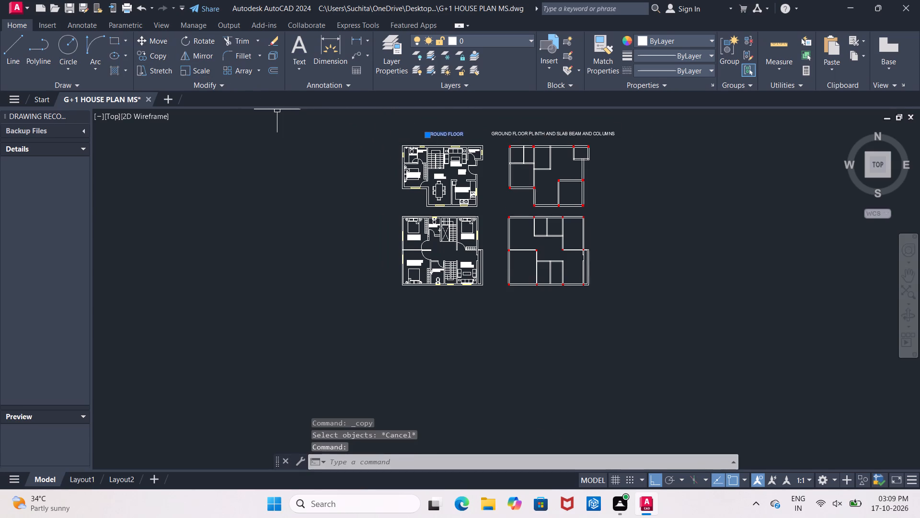
click(163, 55)
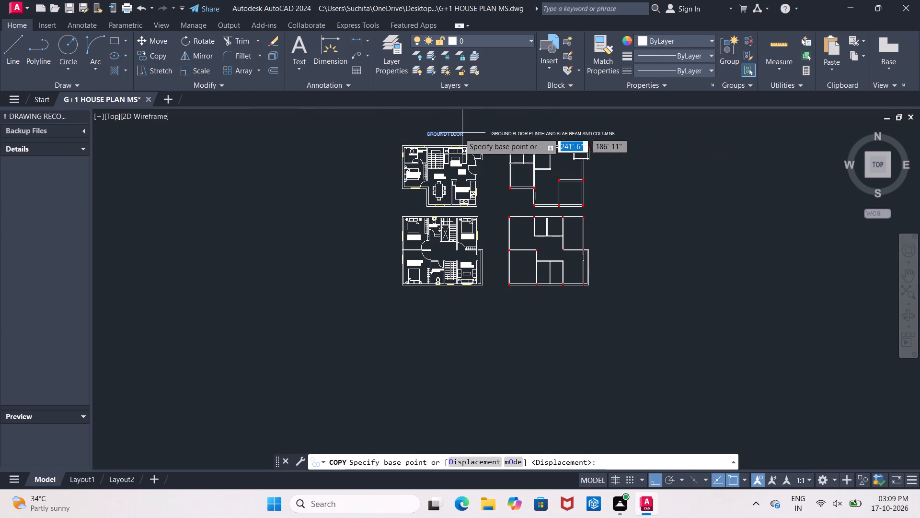
click(444, 134)
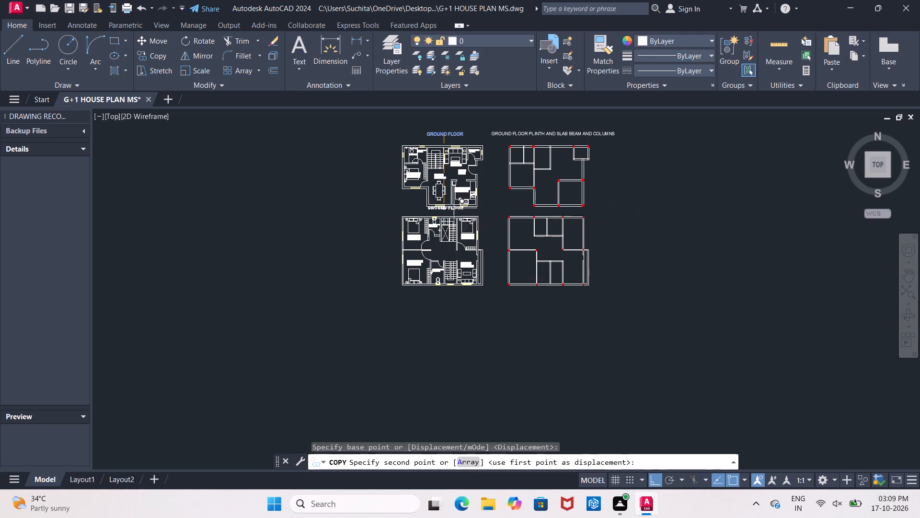
scroll(437, 213, up, 3)
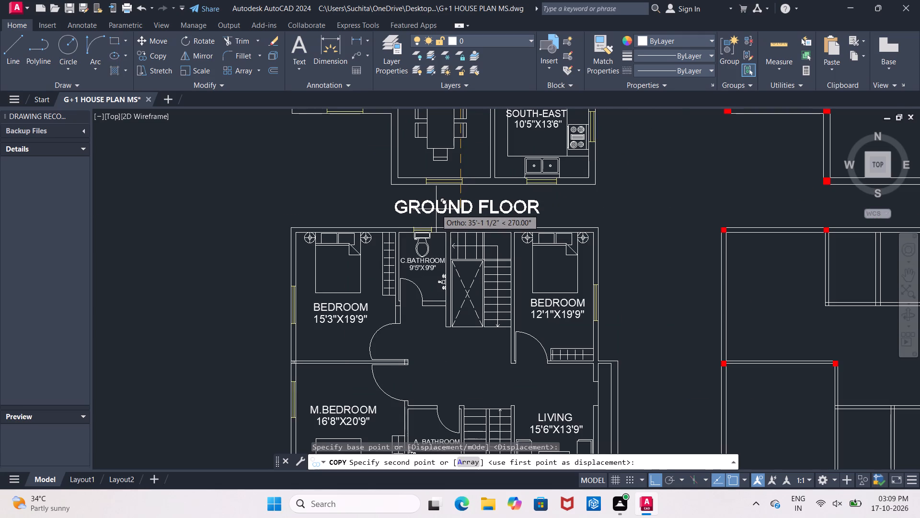
click(436, 211)
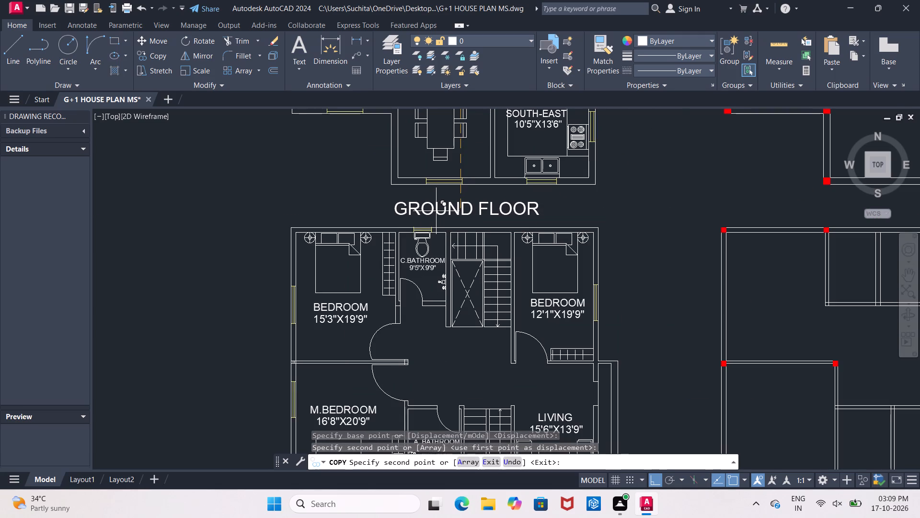
key(Escape)
Change the copied title above the furnished first-floor plan to read FIRST FLOOR.
click(436, 211)
click(436, 211)
click(445, 211)
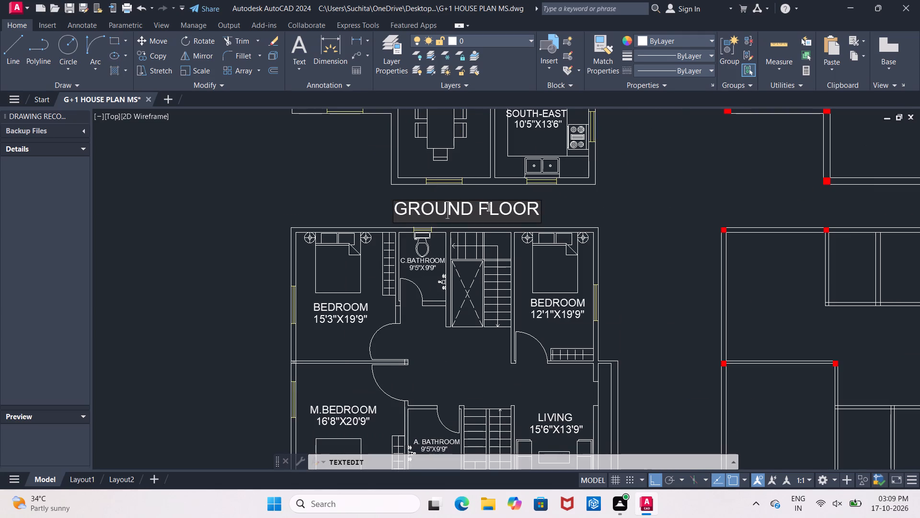
click(473, 209)
key(BackSpace)
key(BackSpace)
key(BackSpace)
key(BackSpace)
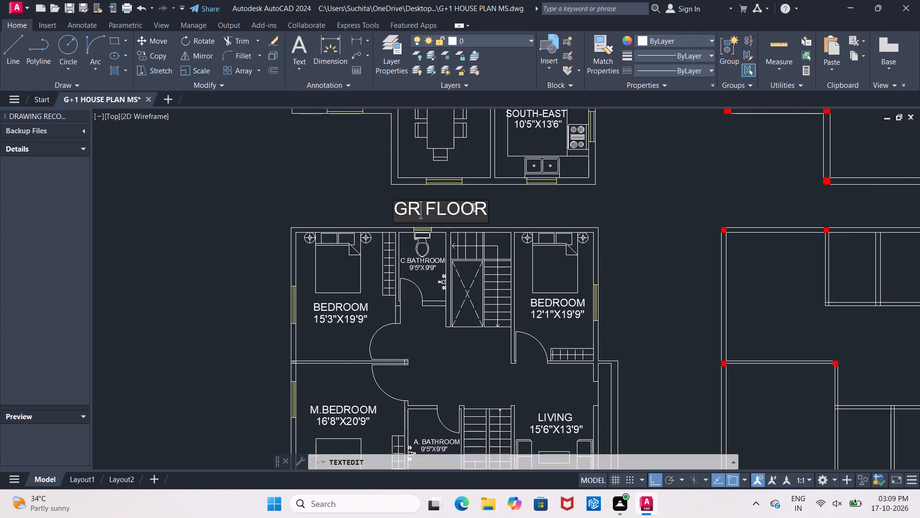
key(BackSpace)
key(BackSpace)
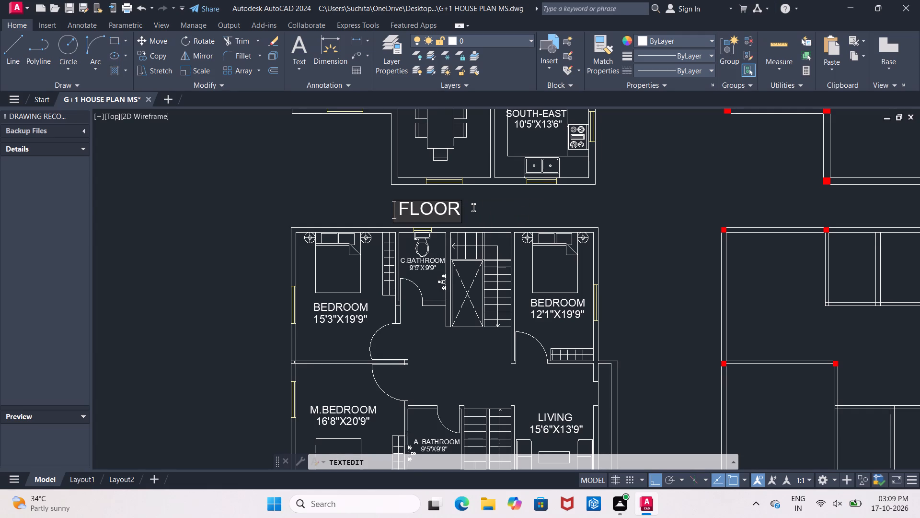
text(FIRST)
scroll(513, 226, down, 2)
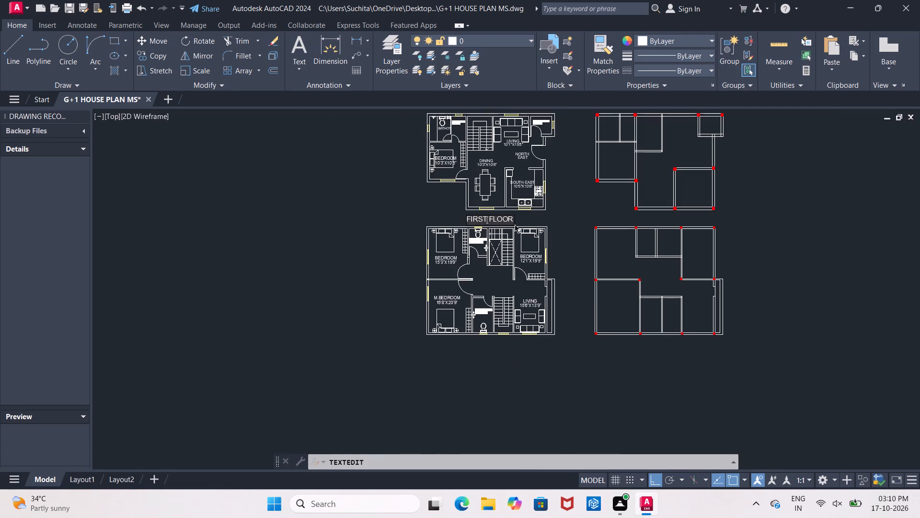
click(543, 370)
middle_drag(549, 364, 502, 358)
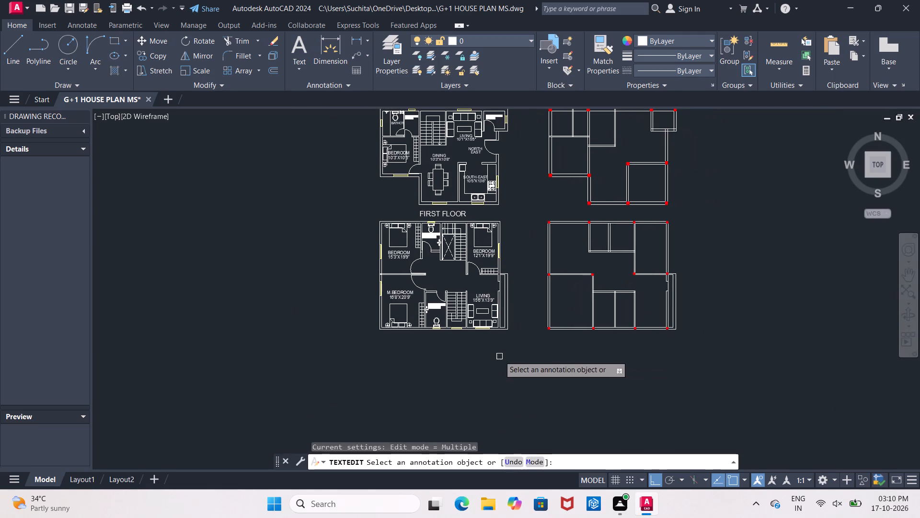
key(Escape)
Move the furnished first-floor plan, its title and the first-floor beam layout a short distance straight down, away from the ground-floor drawings.
click(362, 208)
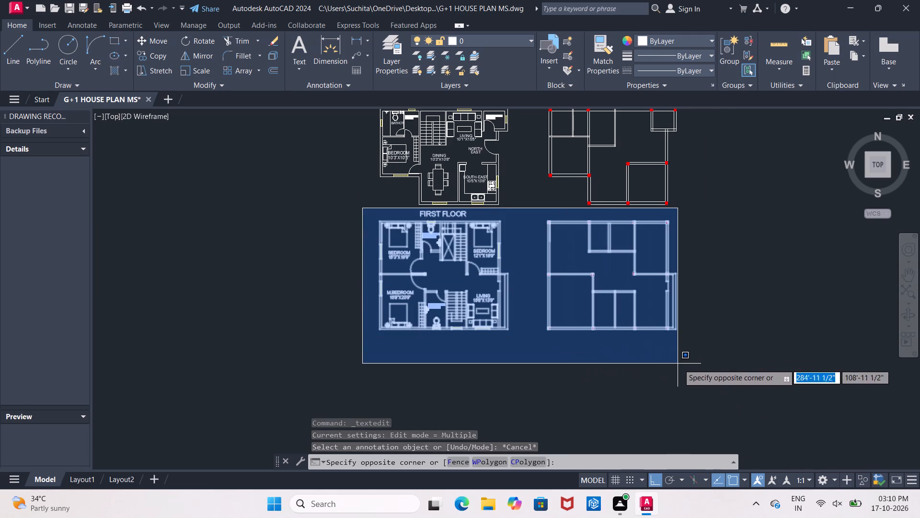
click(691, 367)
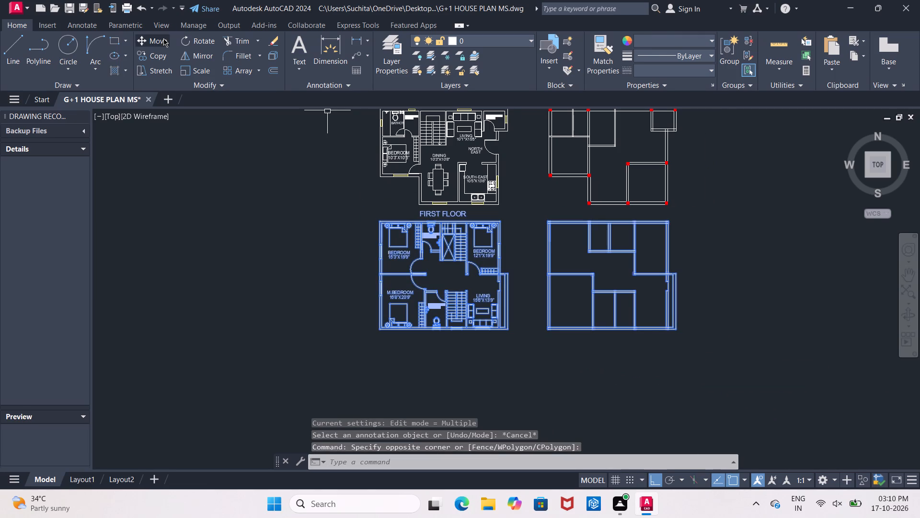
click(163, 38)
click(522, 280)
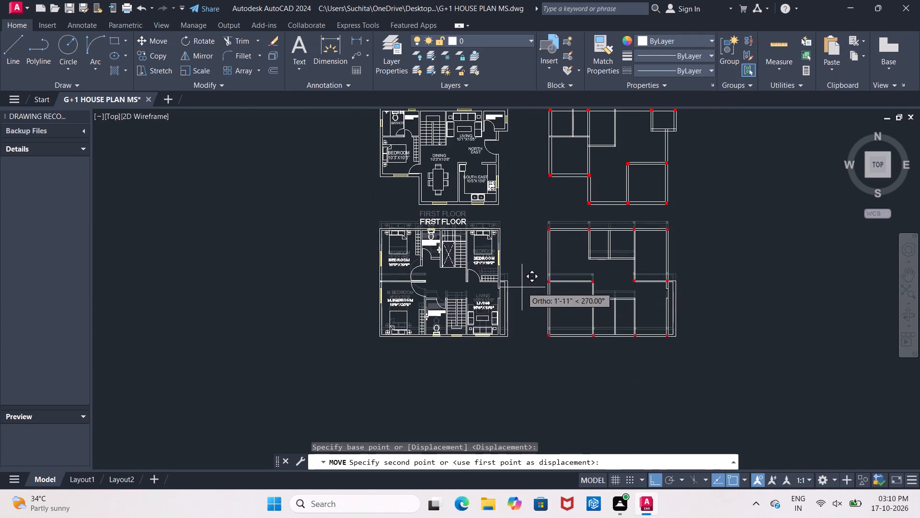
click(522, 294)
Copy the ground-floor plinth and slab beam title about 39' straight down to above the first-floor beam and column layout.
middle_drag(520, 232, 484, 278)
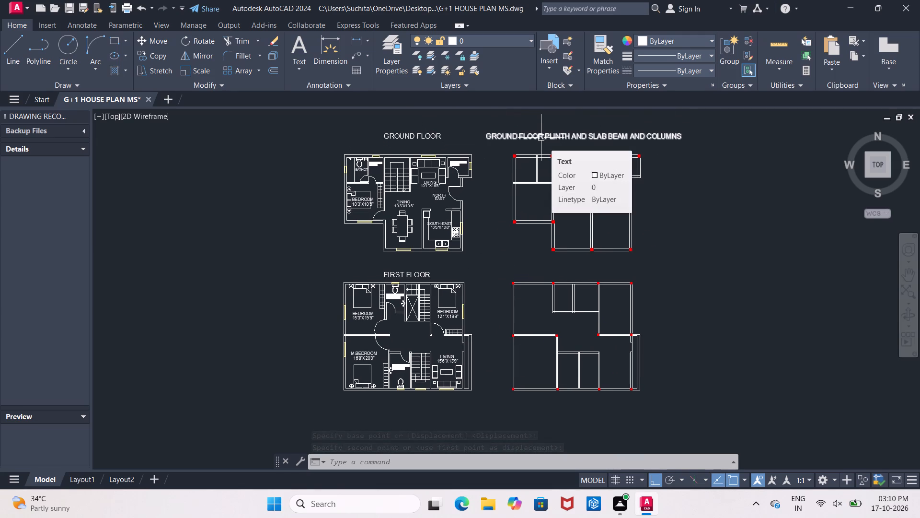
click(568, 137)
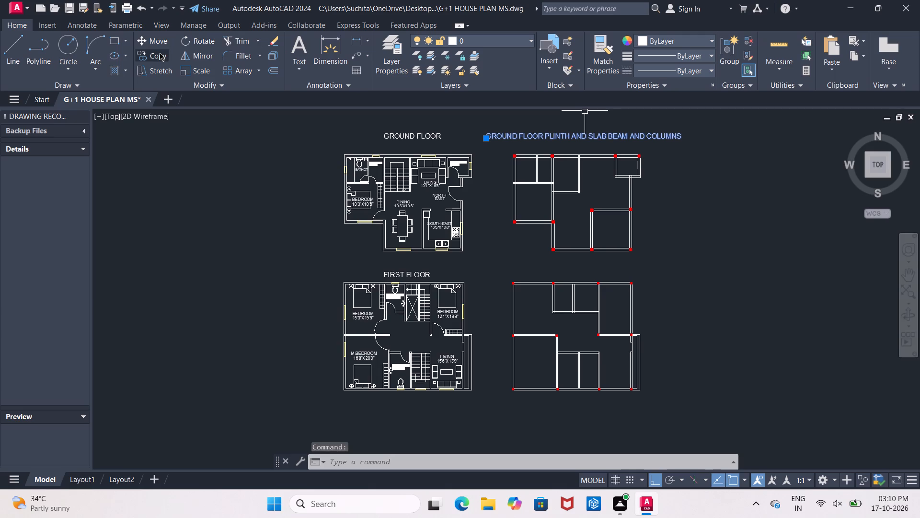
click(160, 53)
click(581, 137)
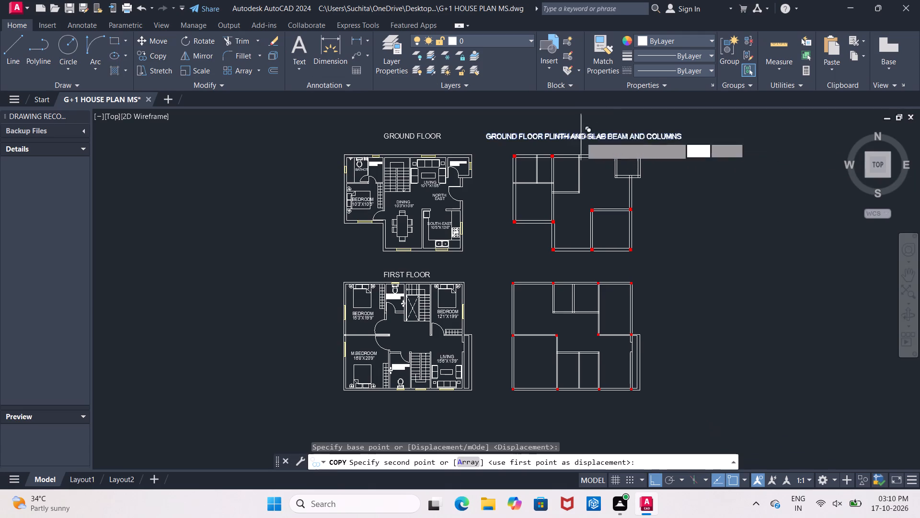
click(590, 275)
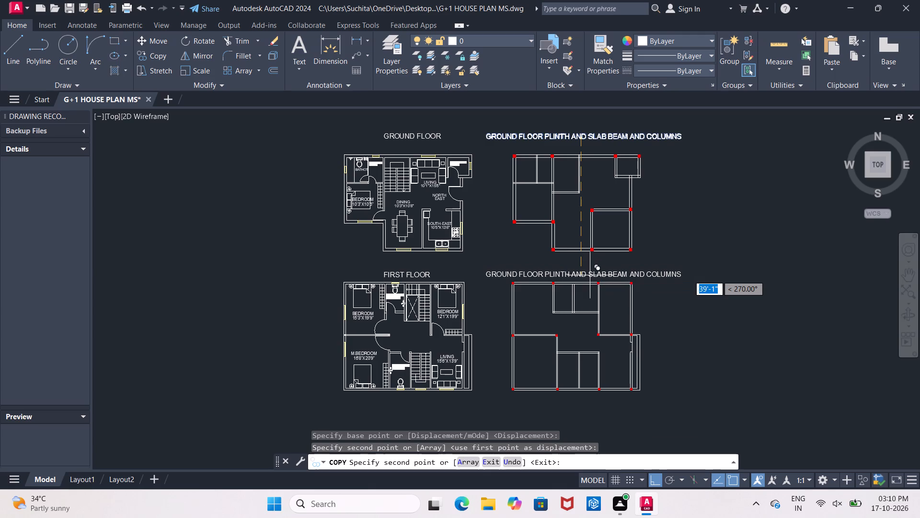
key(Escape)
Change the copied title above the lower beam layout to FIRST FLOOR PLINTH AND SLAB BEAM AND COLUMNS.
scroll(529, 281, up, 2)
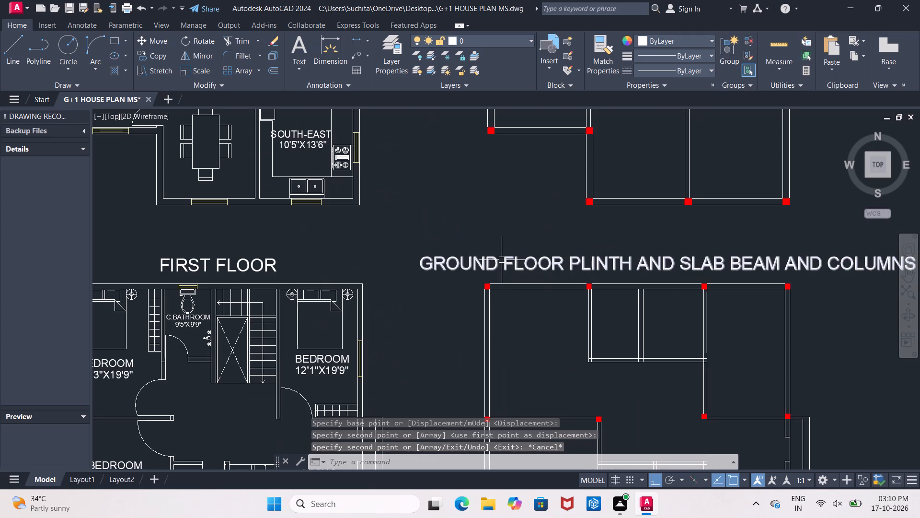
triple_click(488, 264)
click(493, 264)
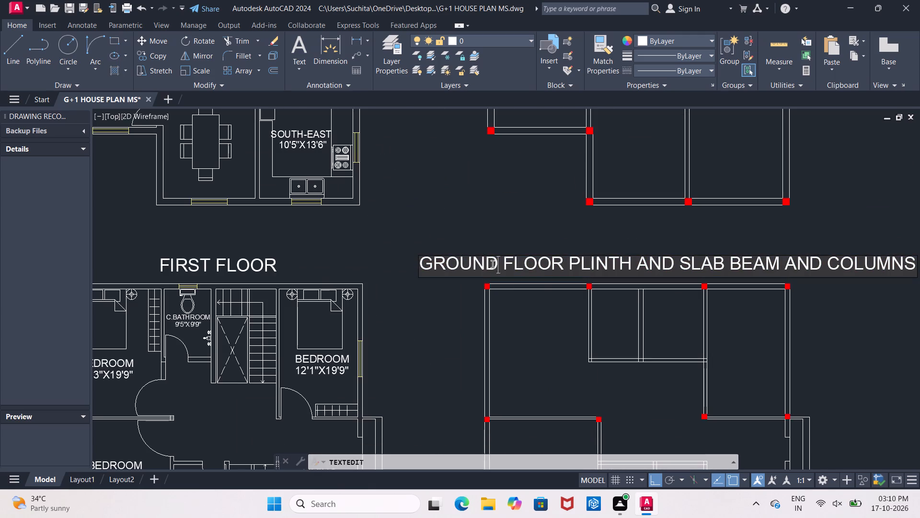
key(BackSpace)
key(BackSpace)
key(BackSpace)
key(BackSpace)
key(BackSpace)
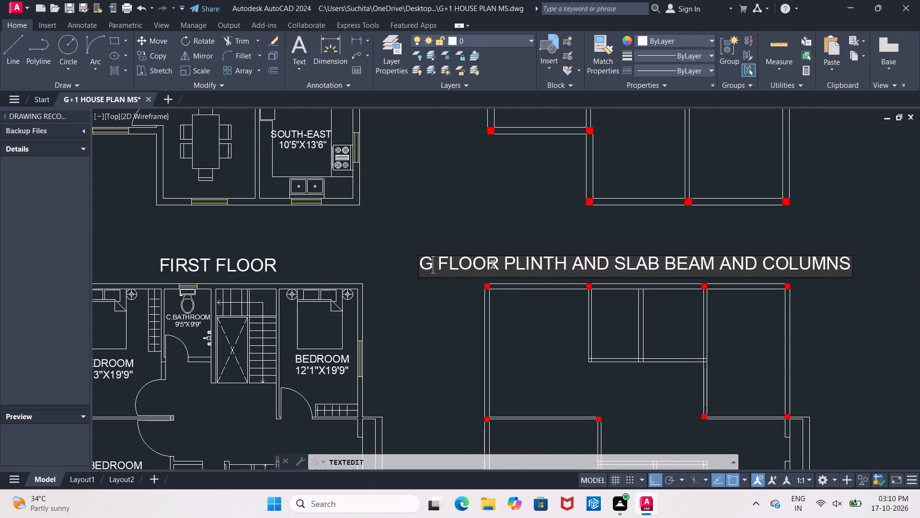
key(BackSpace)
text(FIRST)
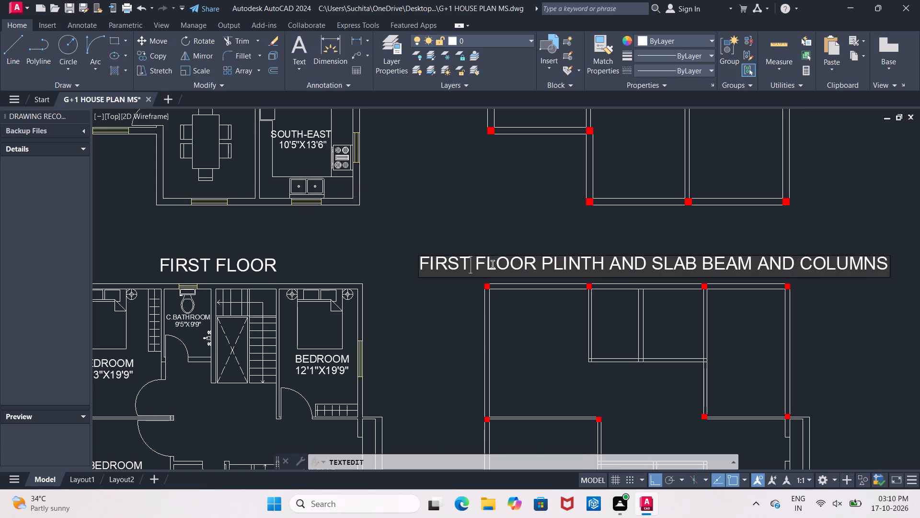
key(space)
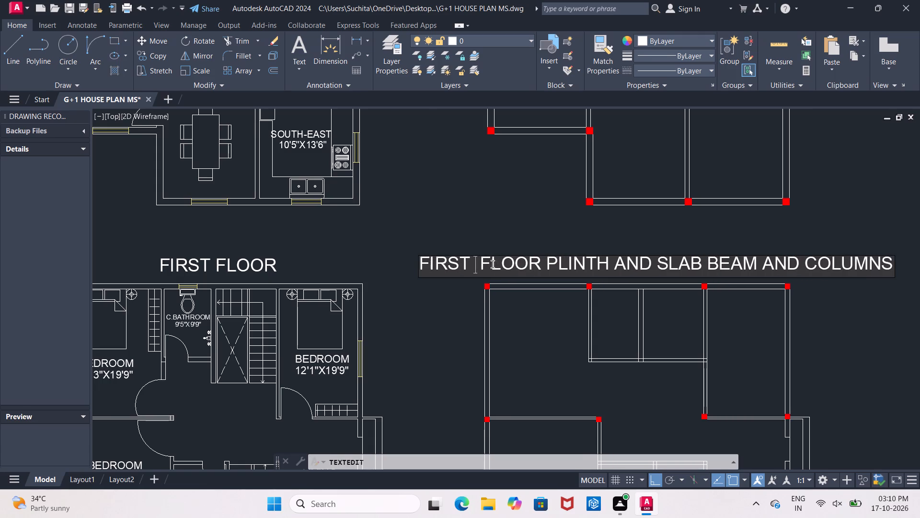
scroll(500, 262, down, 2)
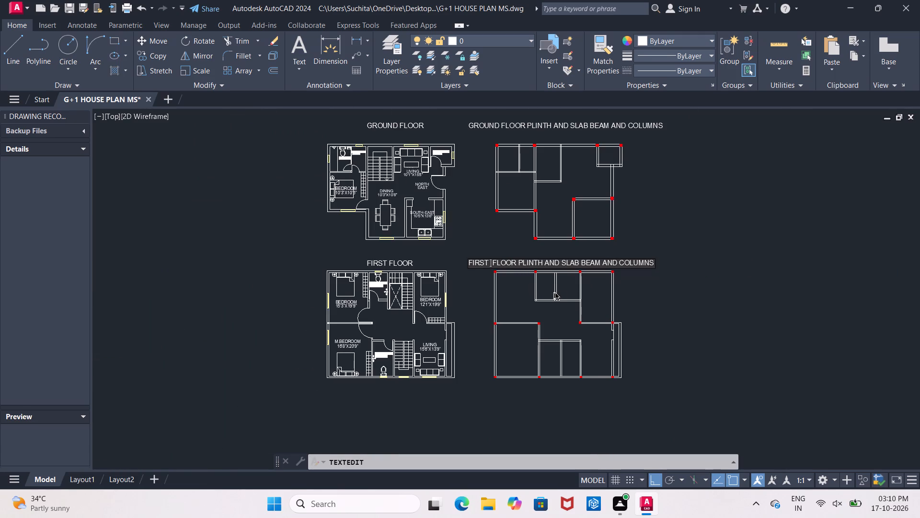
click(654, 297)
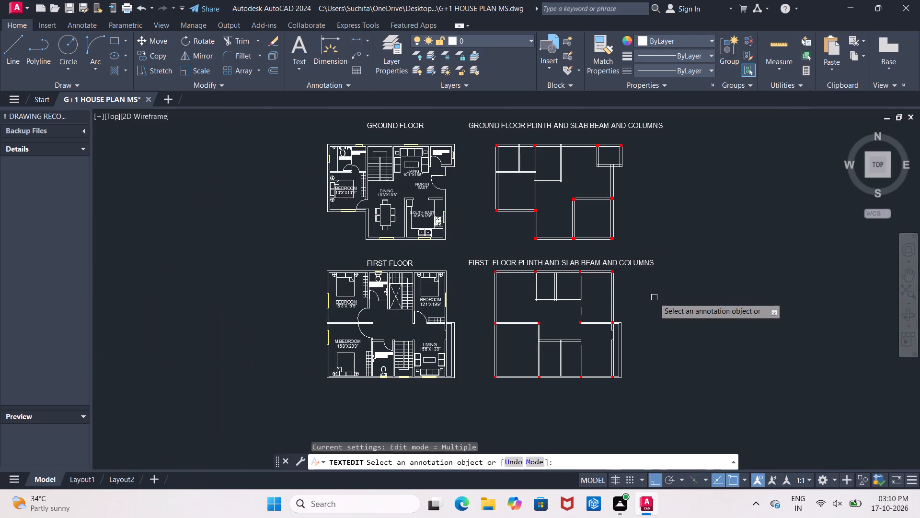
key(Escape)
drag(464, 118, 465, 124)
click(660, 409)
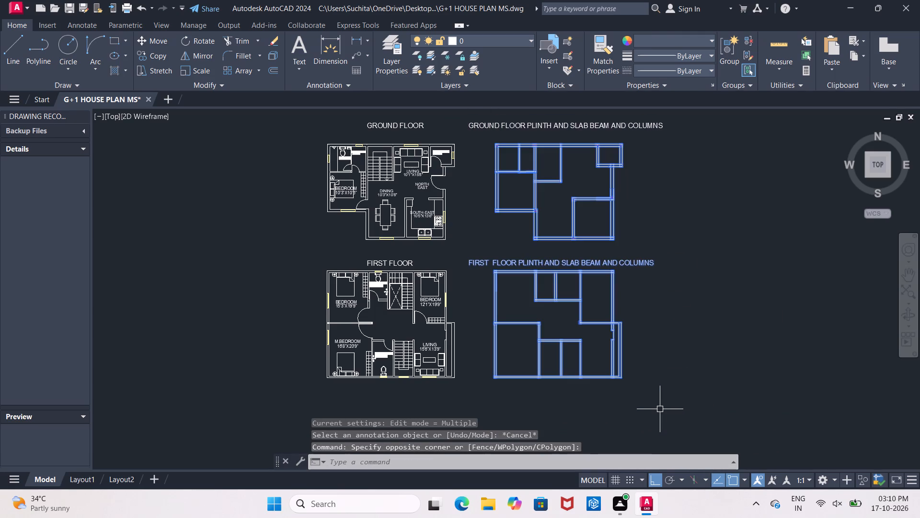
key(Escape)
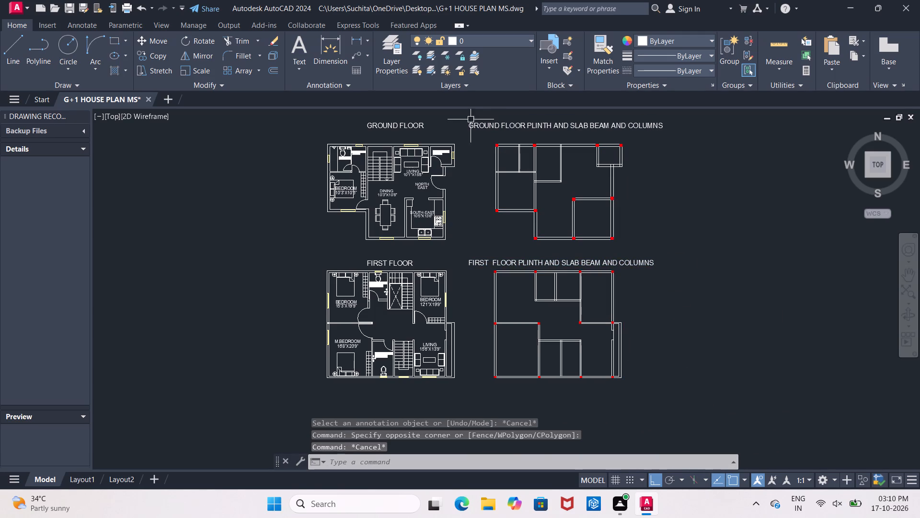
Move both beam and column layouts with their titles straight across, farther away from the furnished floor plans.
drag(465, 112, 469, 117)
click(725, 412)
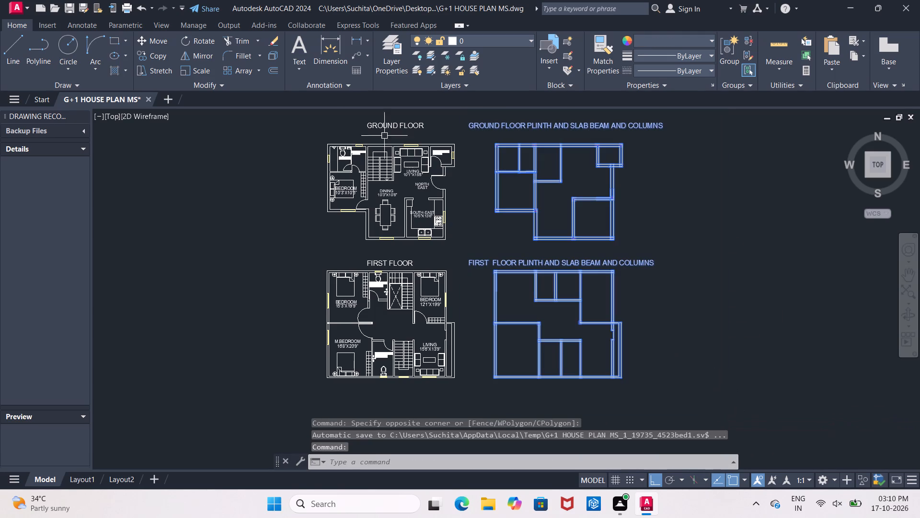
click(158, 40)
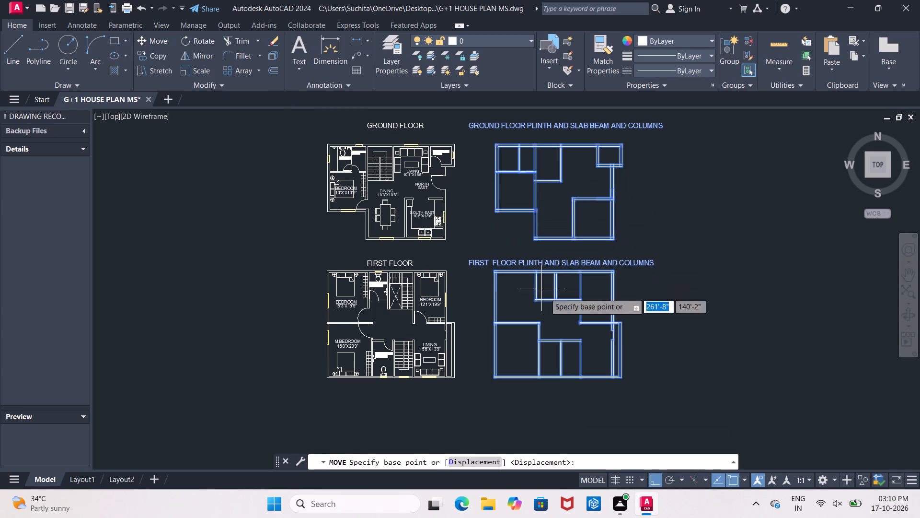
click(561, 318)
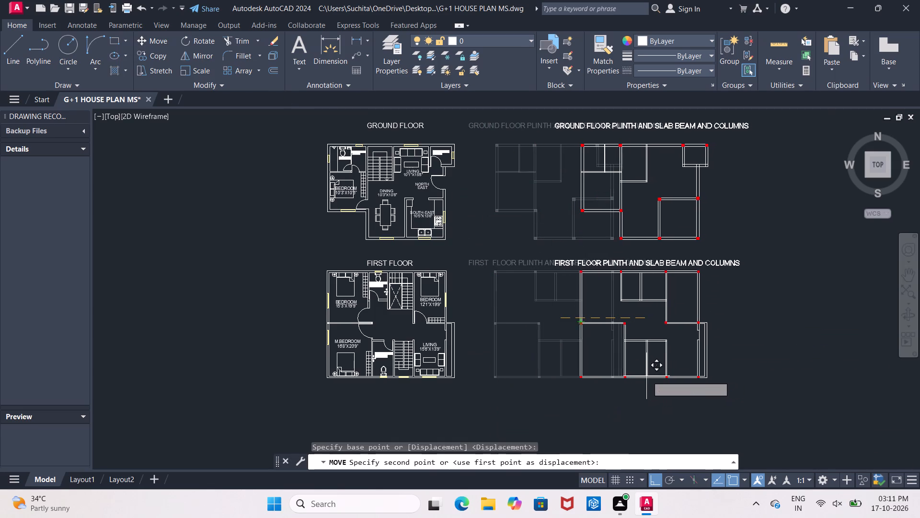
click(637, 377)
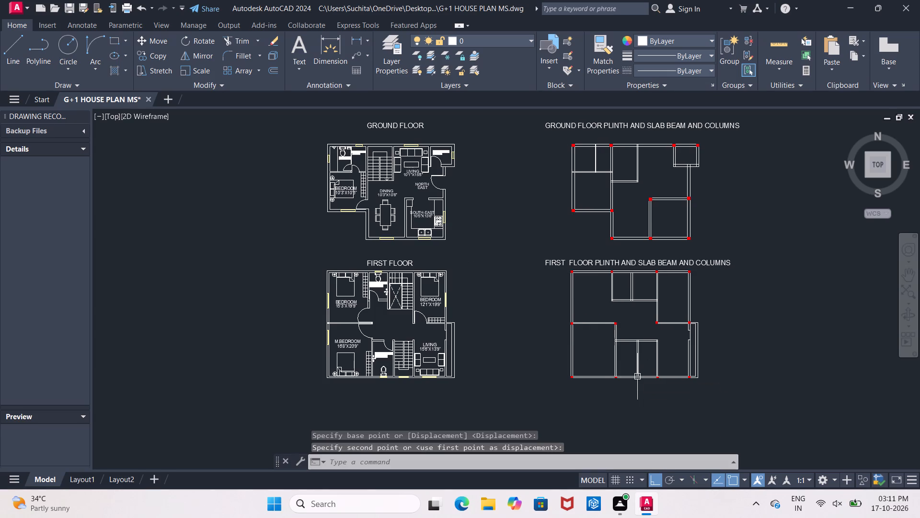
Move both beam and column layouts with their titles partway back horizontally toward the furnished floor plans.
drag(538, 115, 544, 119)
click(770, 436)
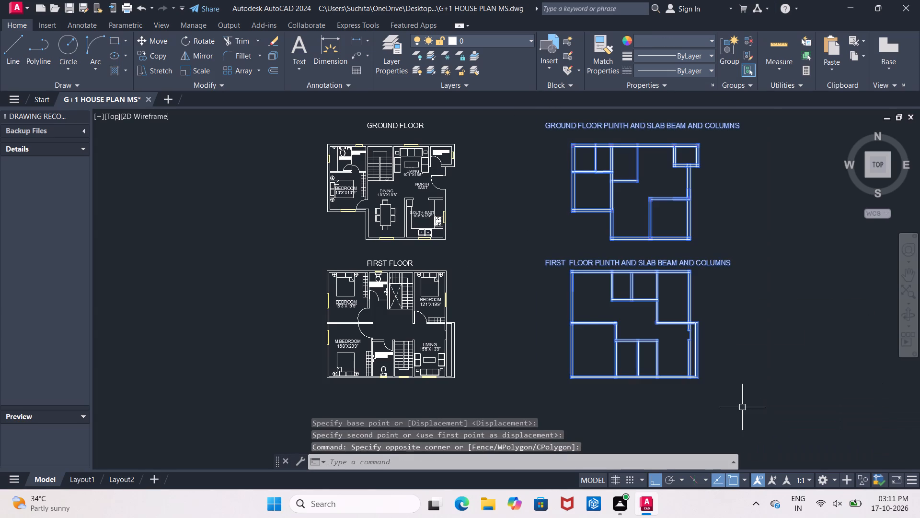
click(156, 39)
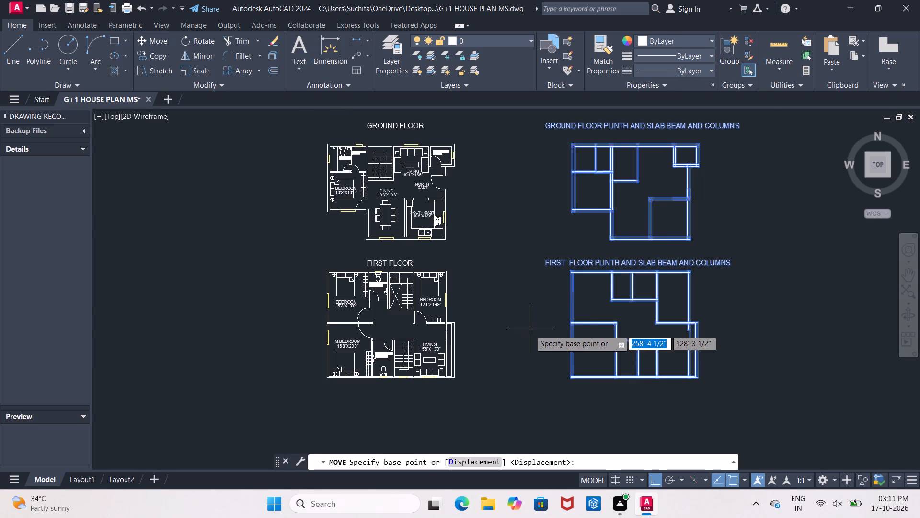
click(530, 330)
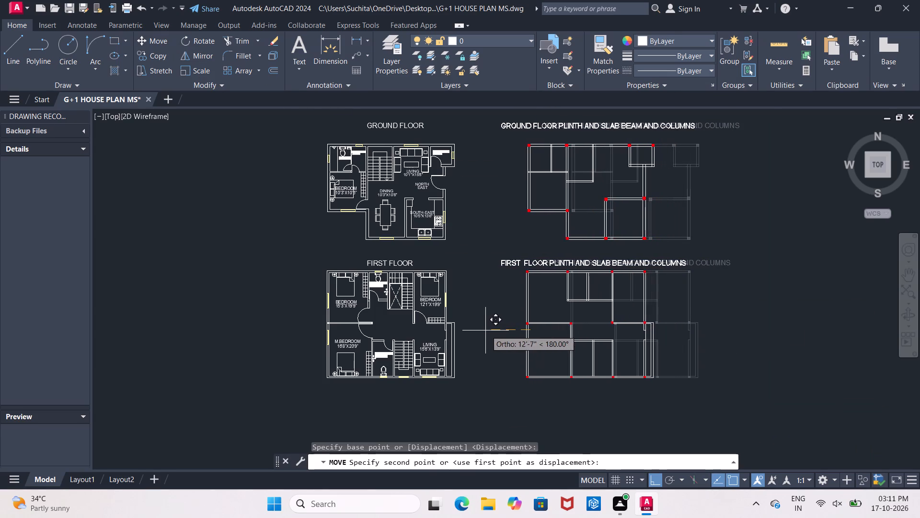
click(474, 331)
scroll(475, 331, down, 2)
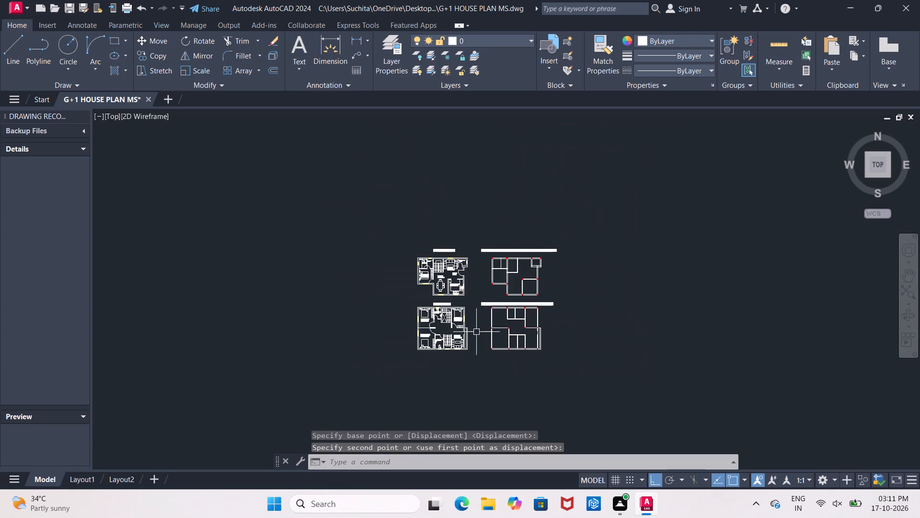
scroll(476, 332, up, 2)
middle_drag(476, 332, 502, 278)
scroll(502, 280, down, 1)
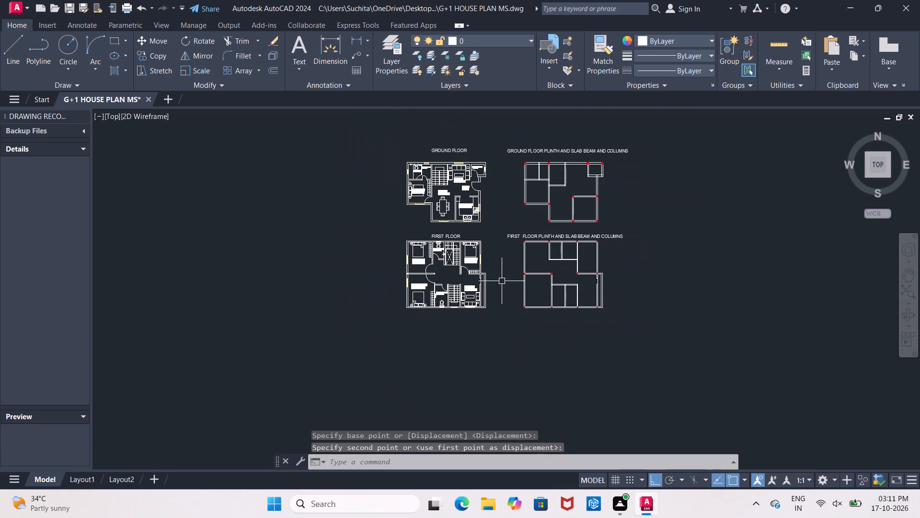
key(Escape)
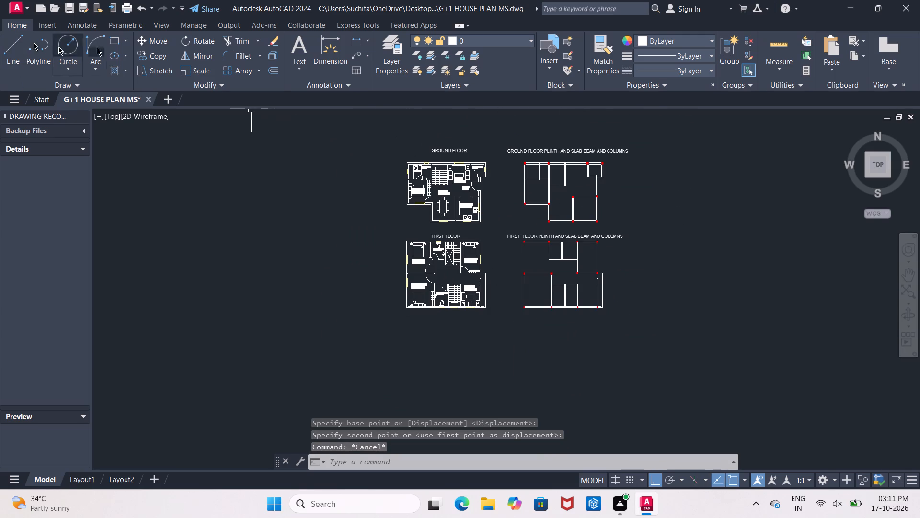
Draw a border rectangle about 110' by 79' around all four titled drawings.
click(110, 43)
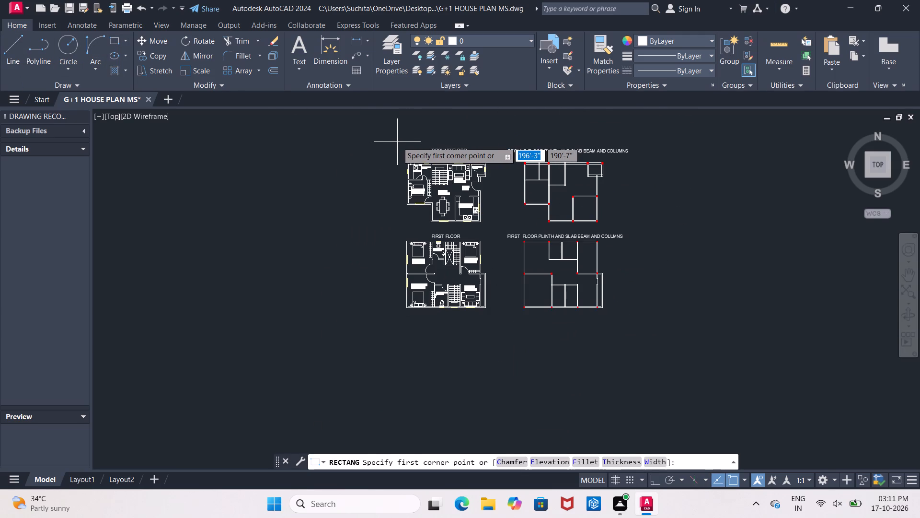
click(397, 142)
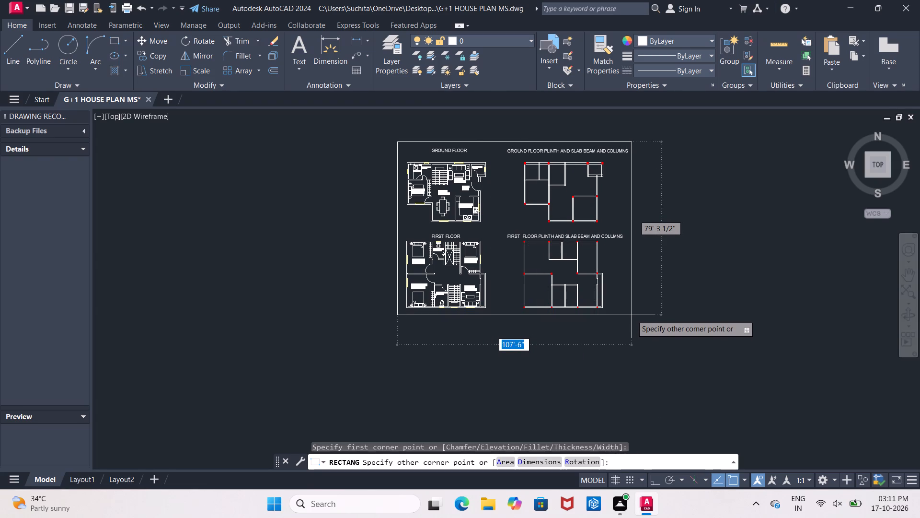
click(637, 315)
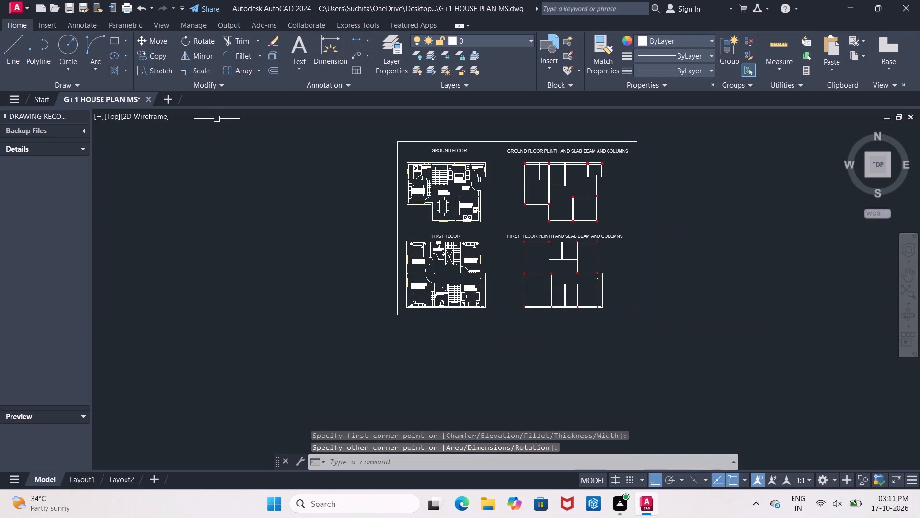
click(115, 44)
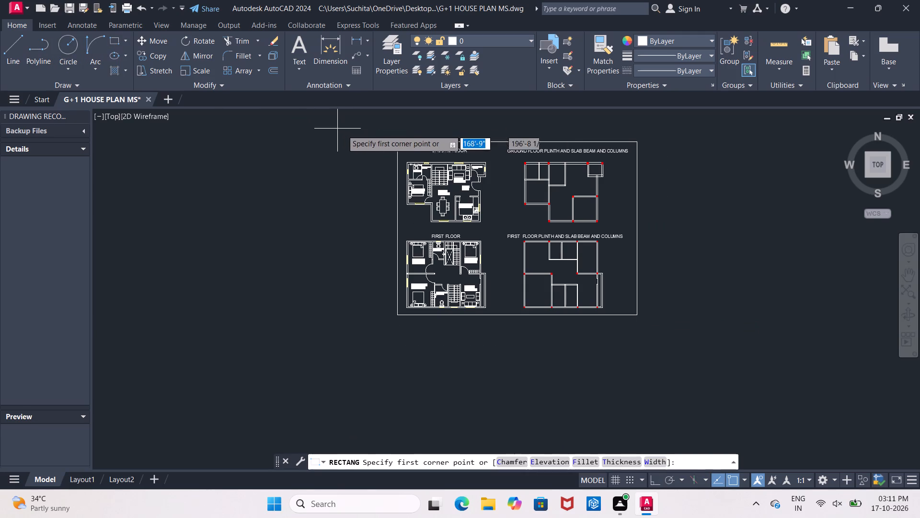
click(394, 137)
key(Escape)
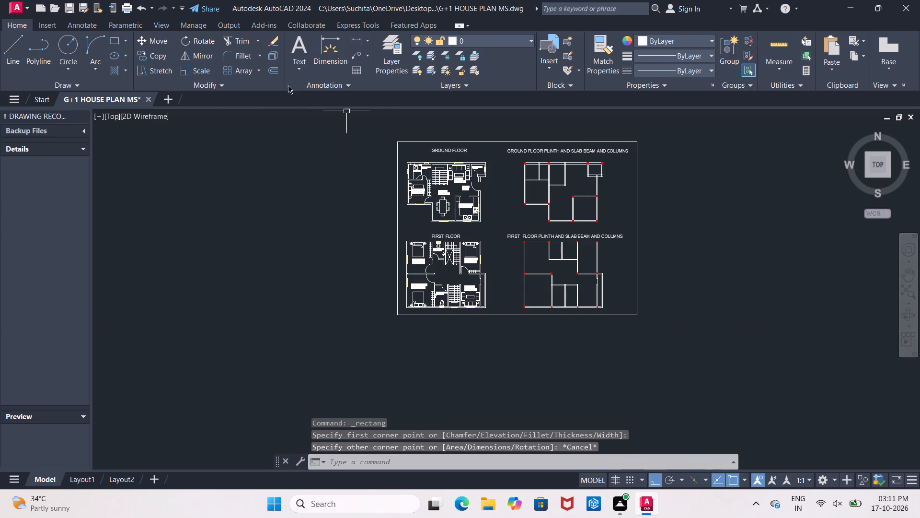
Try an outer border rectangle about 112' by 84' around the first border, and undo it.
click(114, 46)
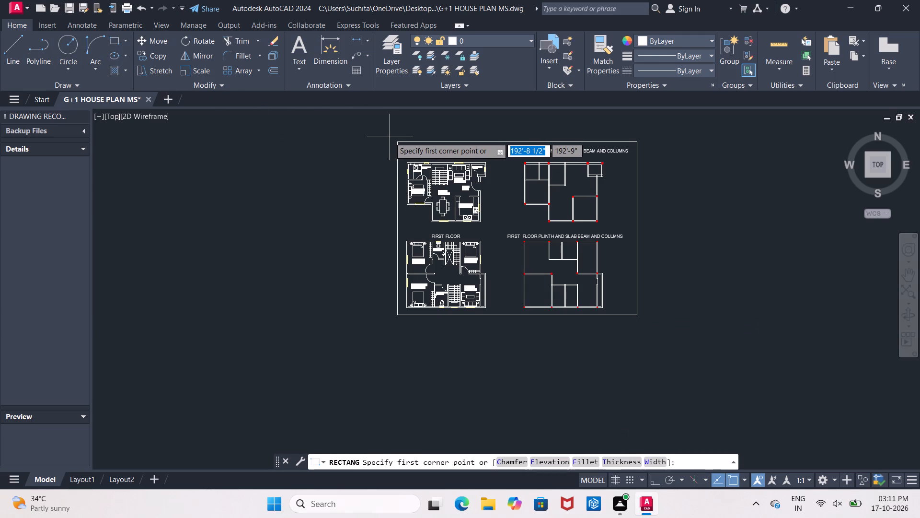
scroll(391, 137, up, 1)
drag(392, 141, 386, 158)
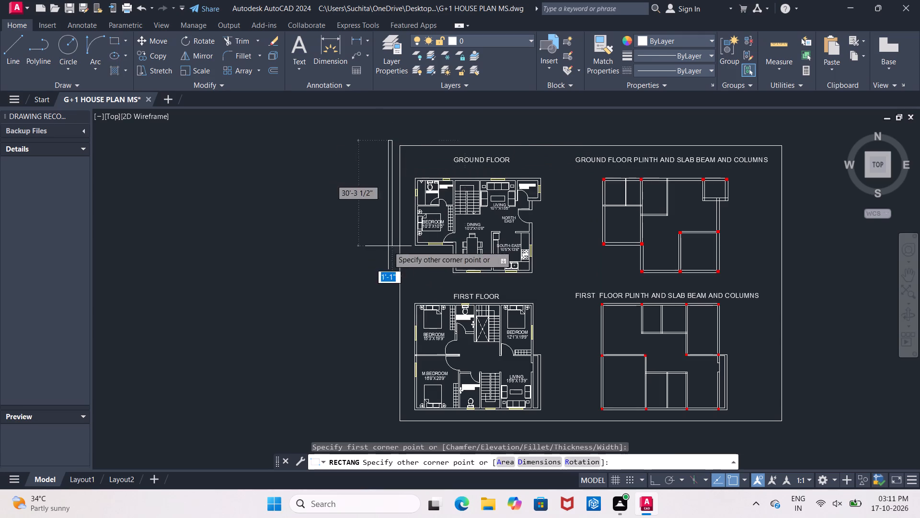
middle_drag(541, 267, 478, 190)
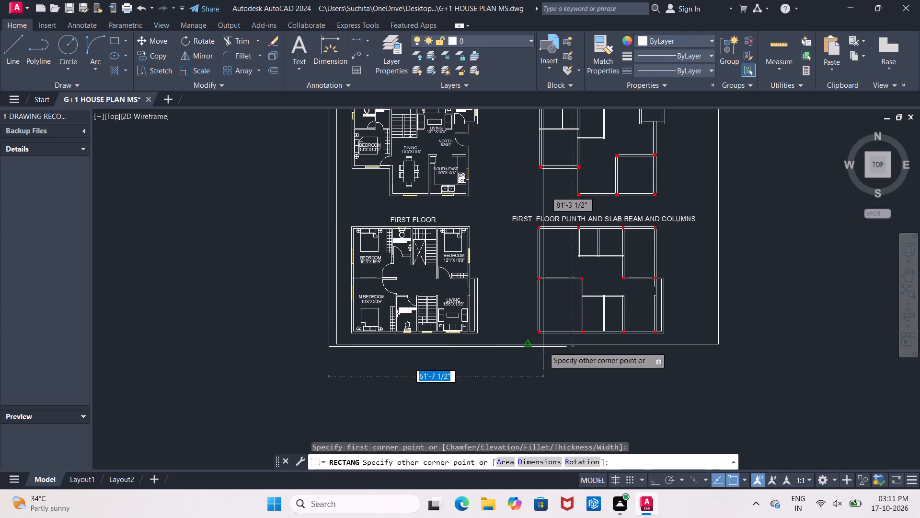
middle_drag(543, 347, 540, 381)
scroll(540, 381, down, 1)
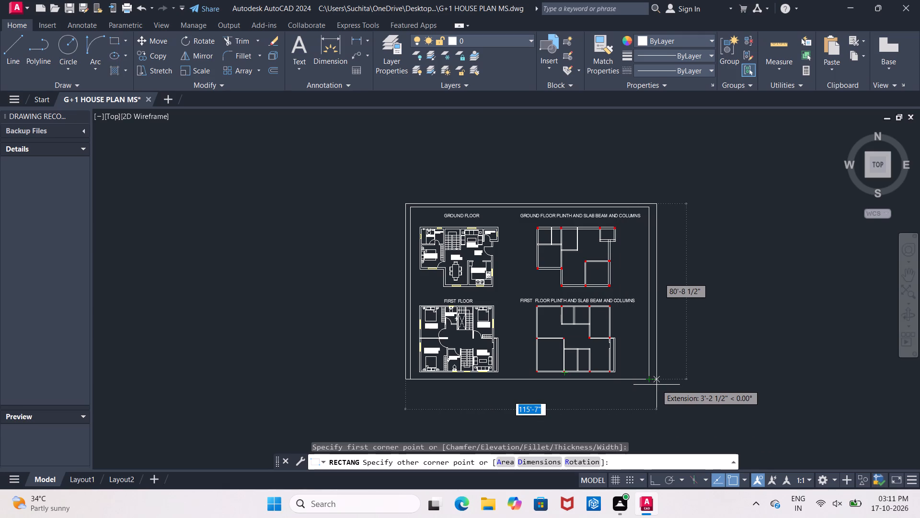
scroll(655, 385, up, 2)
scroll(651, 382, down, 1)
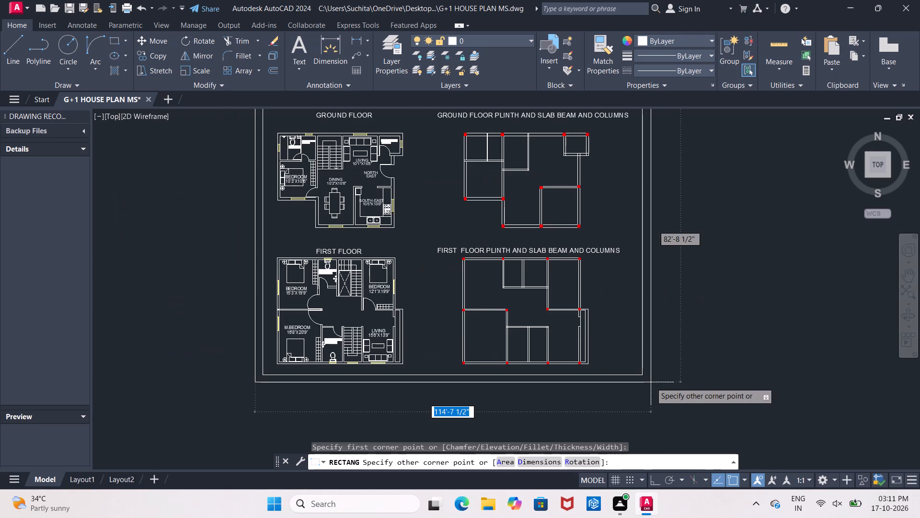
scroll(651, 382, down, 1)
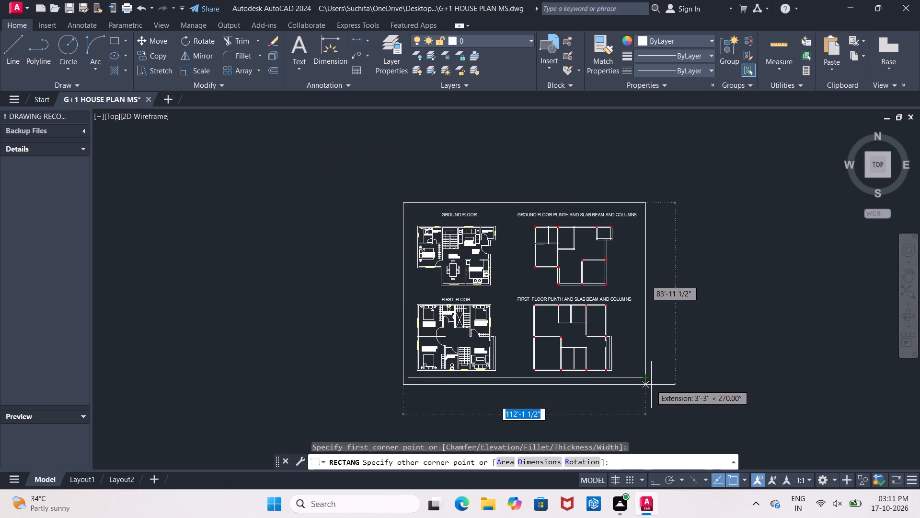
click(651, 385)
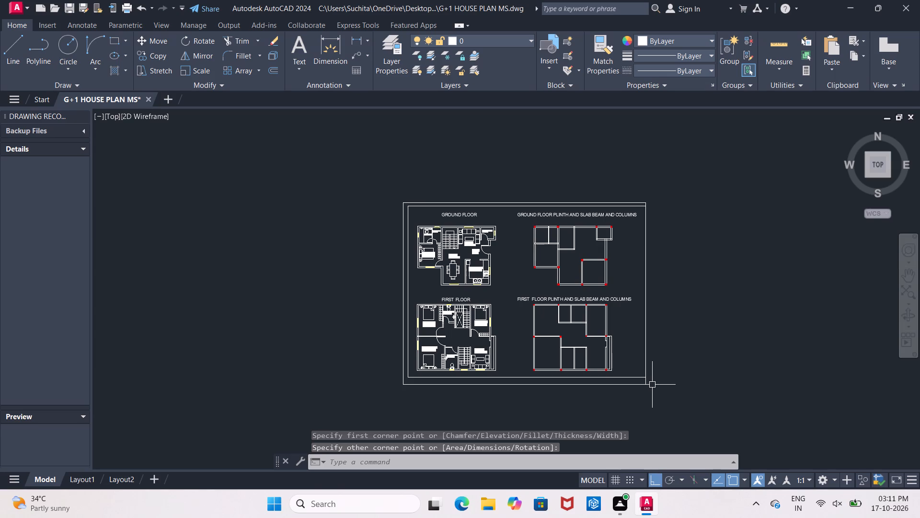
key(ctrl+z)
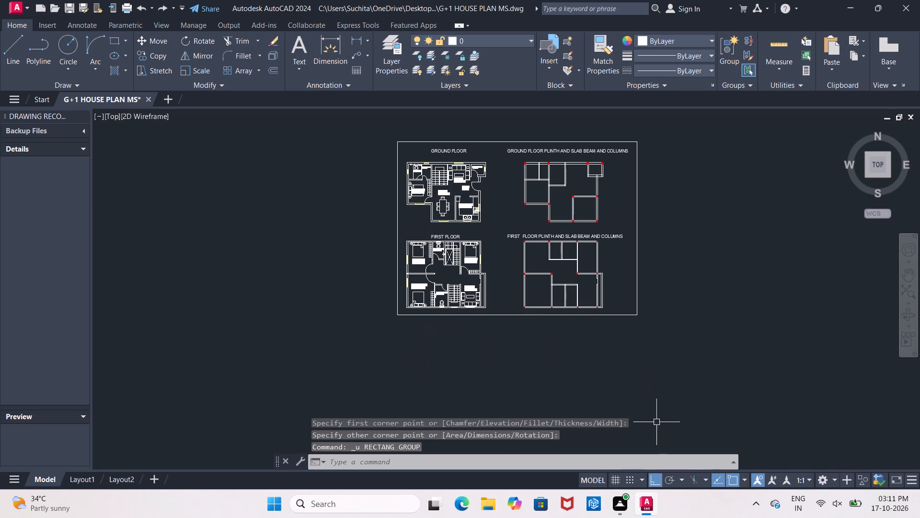
Turn off Ortho mode.
click(652, 480)
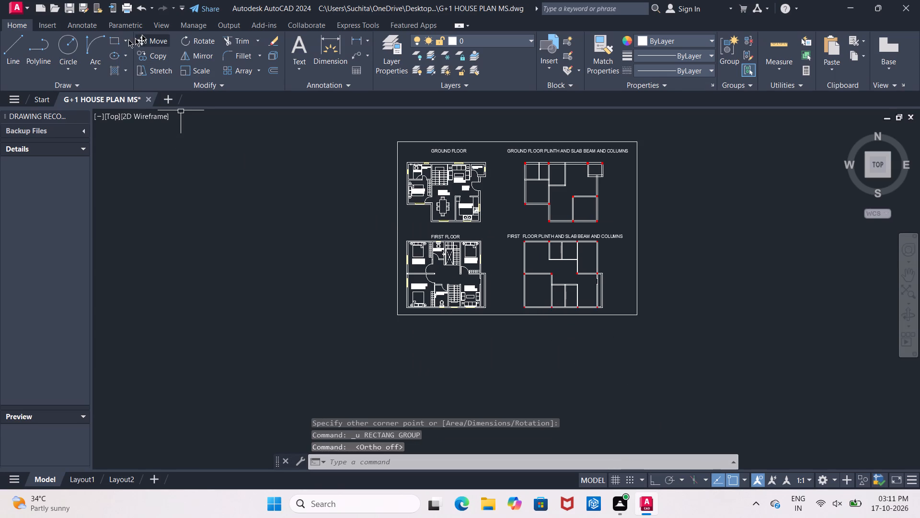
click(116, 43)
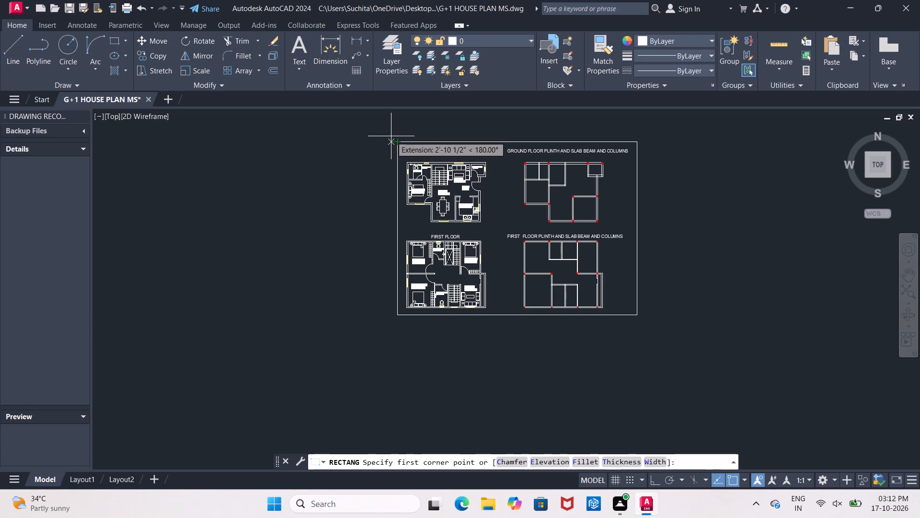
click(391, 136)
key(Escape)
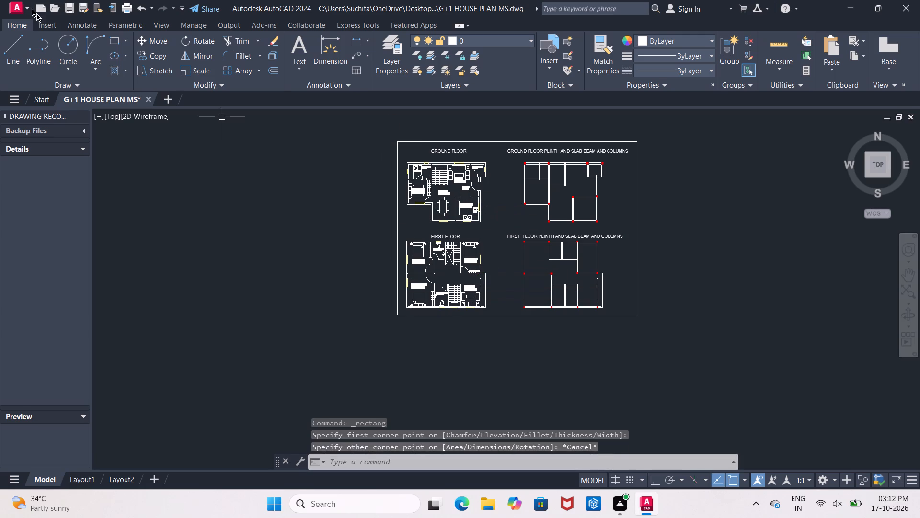
Draw an outer border rectangle about 122' by 92' around the existing border, leaving a gap on all sides.
click(112, 39)
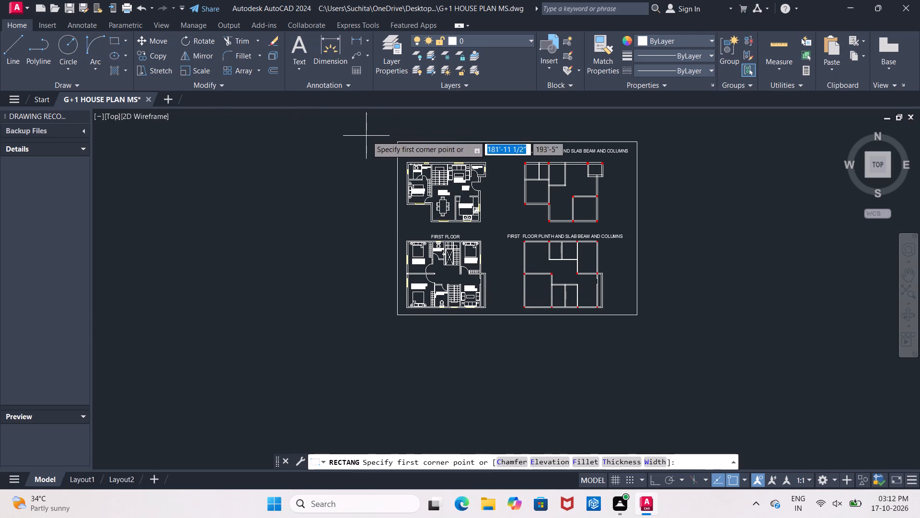
click(385, 131)
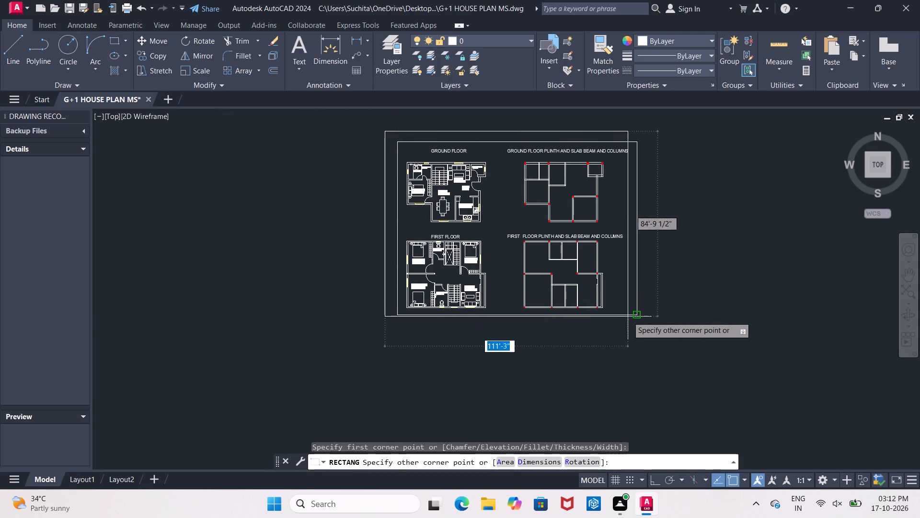
click(651, 332)
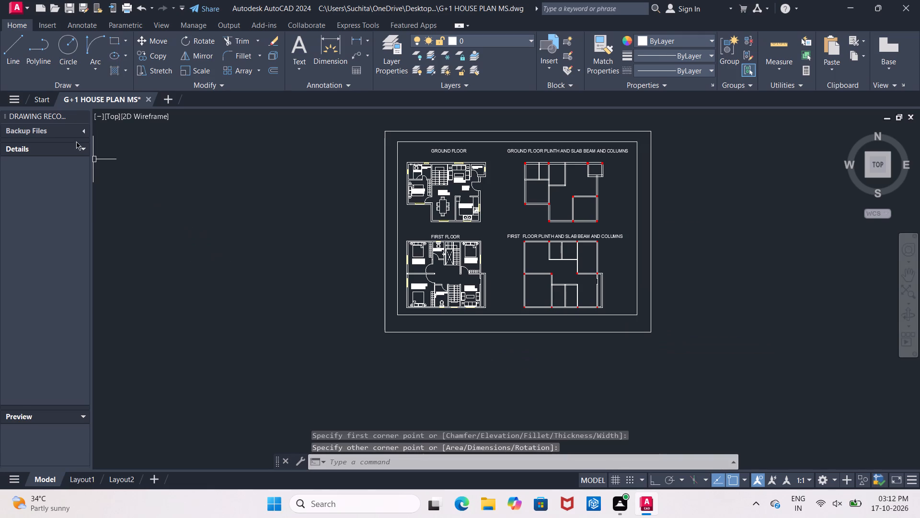
Save the drawing as a new file named G+1 HOUSE PLAN MS LOG ON in the same folder.
click(17, 7)
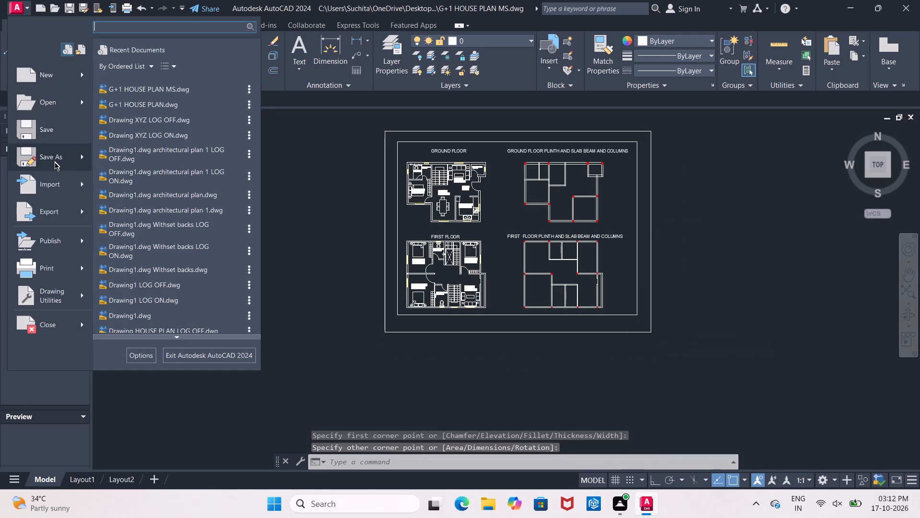
click(55, 162)
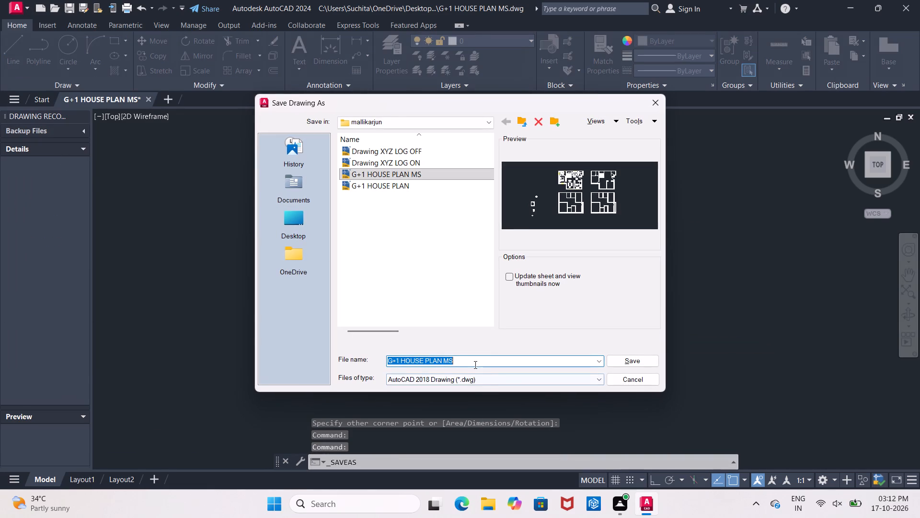
click(474, 364)
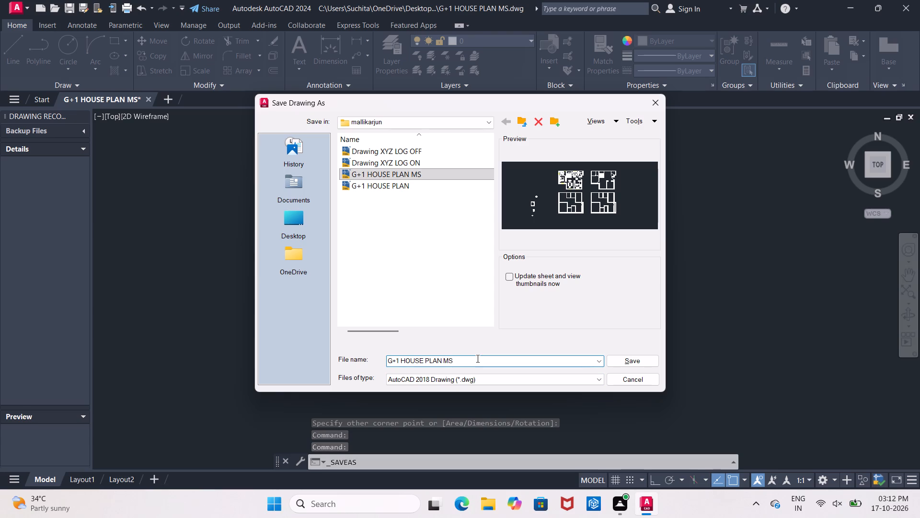
text(LOG)
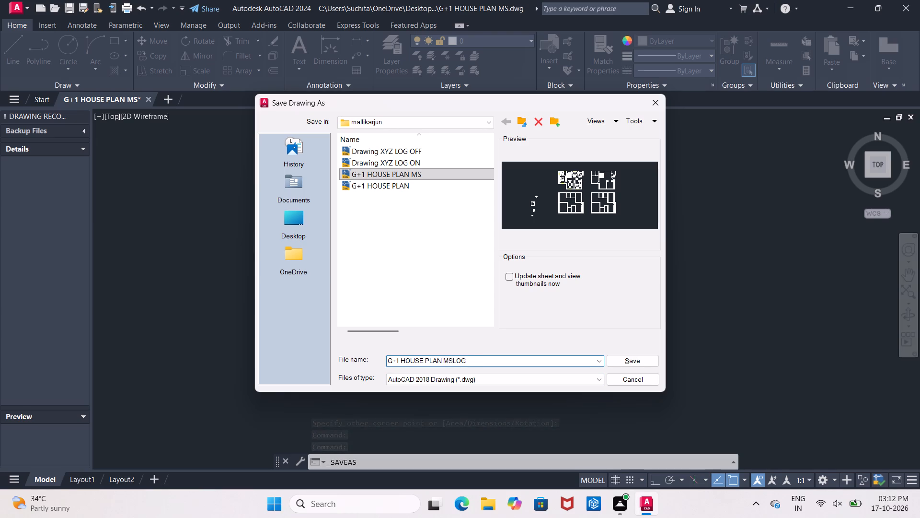
key(BackSpace)
key(BackSpace)
key(BackSpace)
key(space)
text(LOG)
key(space)
text(ON)
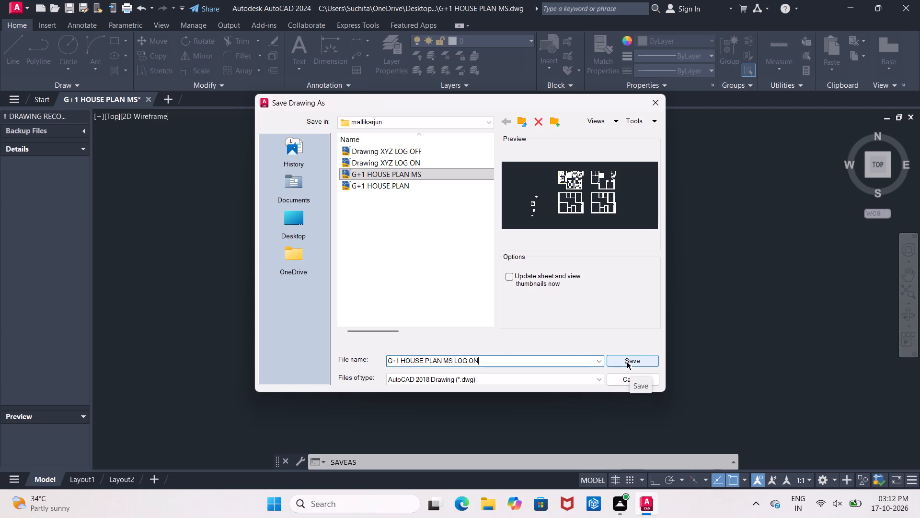
click(627, 362)
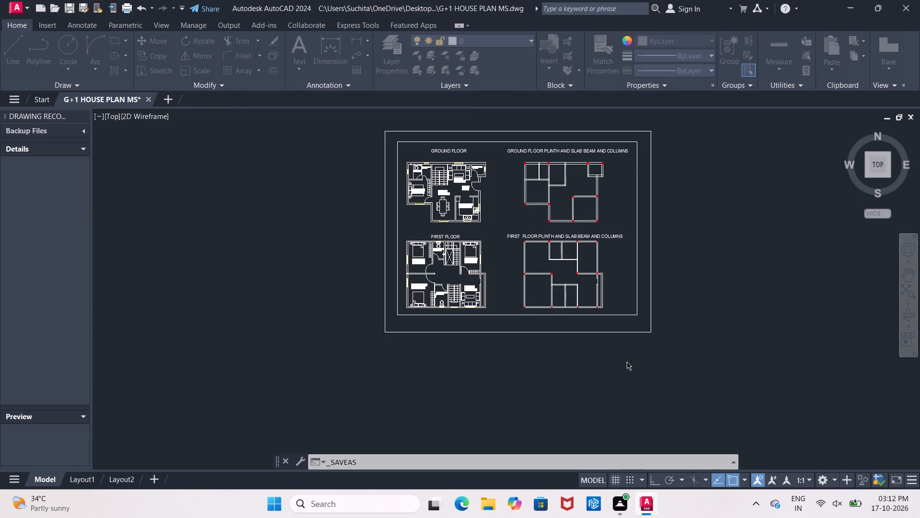
Turn off command log recording with LOGFILEOFF.
text(LOG)
click(675, 400)
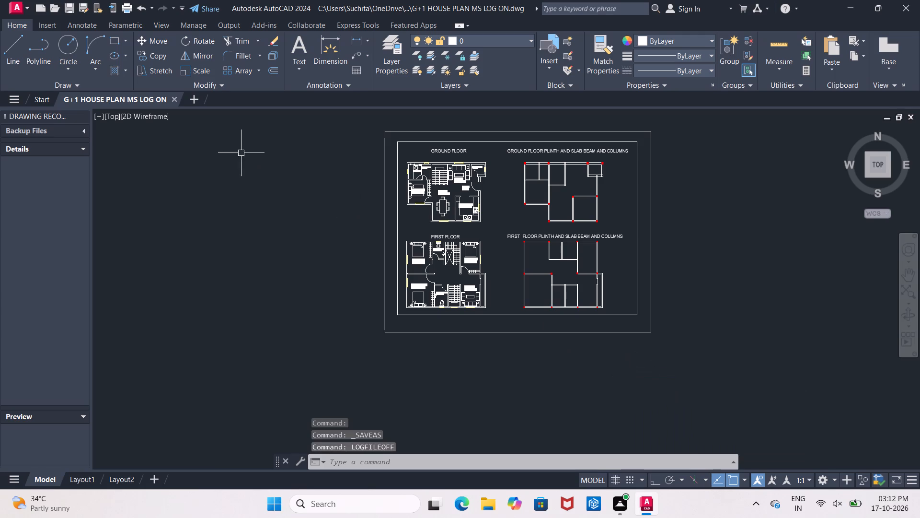
Save another copy of the drawing as G+1 HOUSE PLAN MS LOG OFF in the same folder.
click(19, 14)
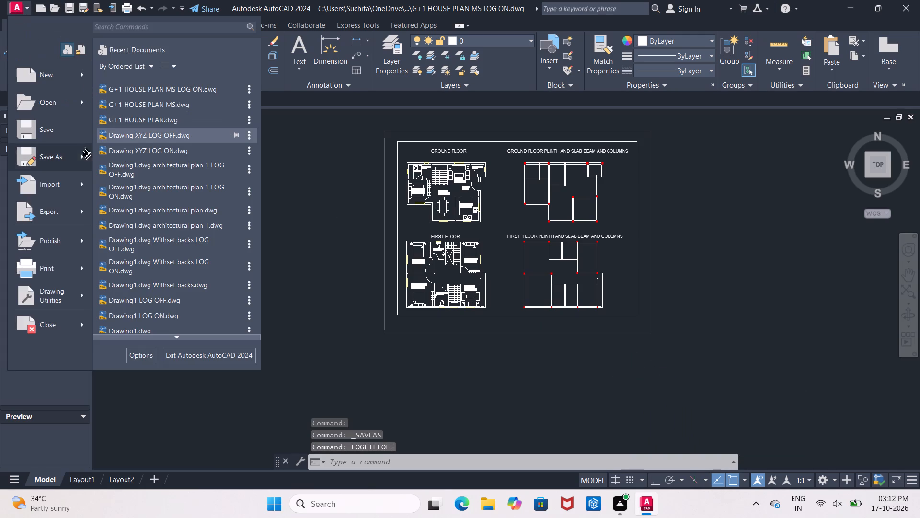
click(79, 155)
click(114, 86)
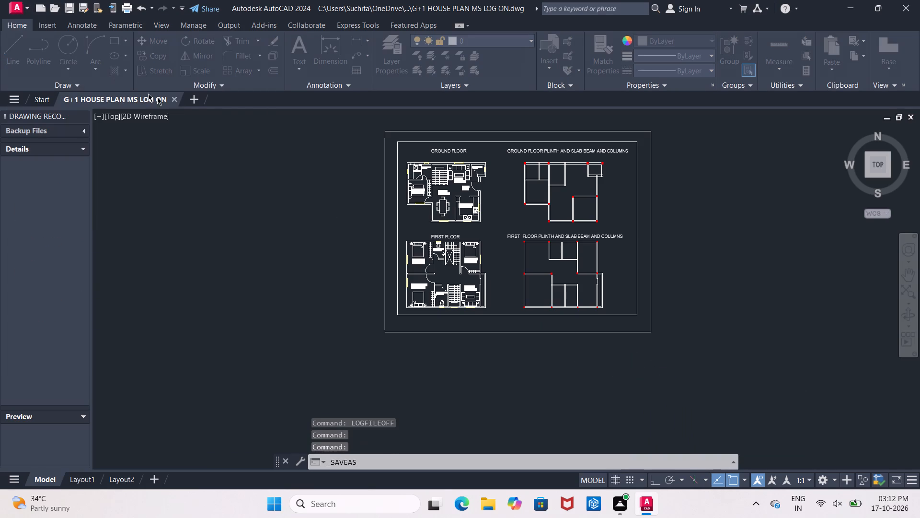
click(513, 358)
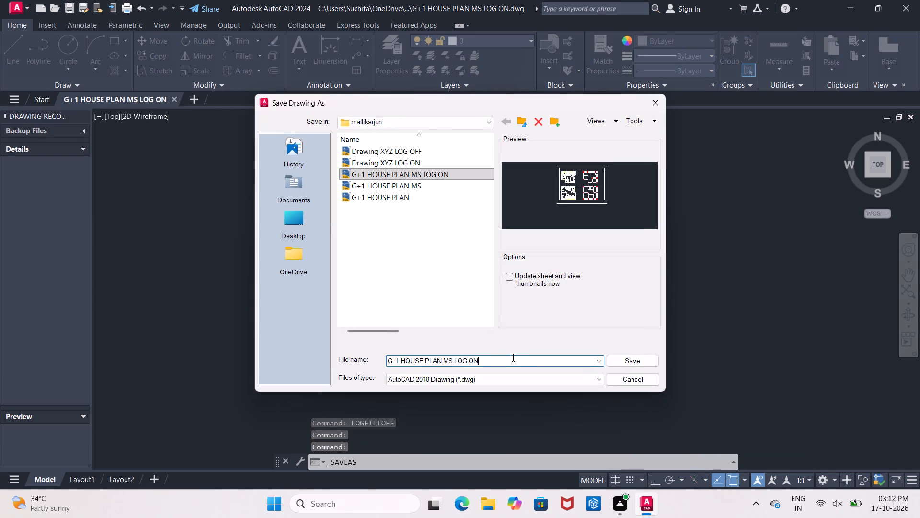
click(520, 363)
click(519, 362)
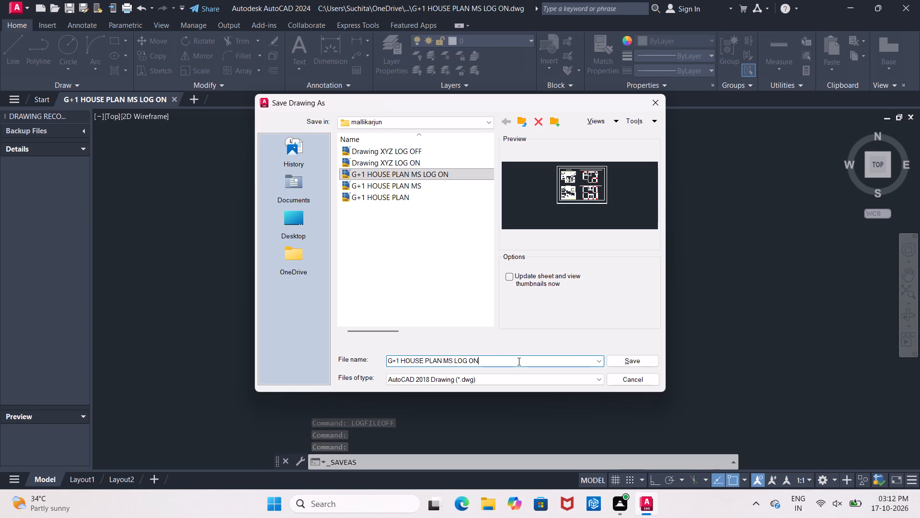
key(BackSpace)
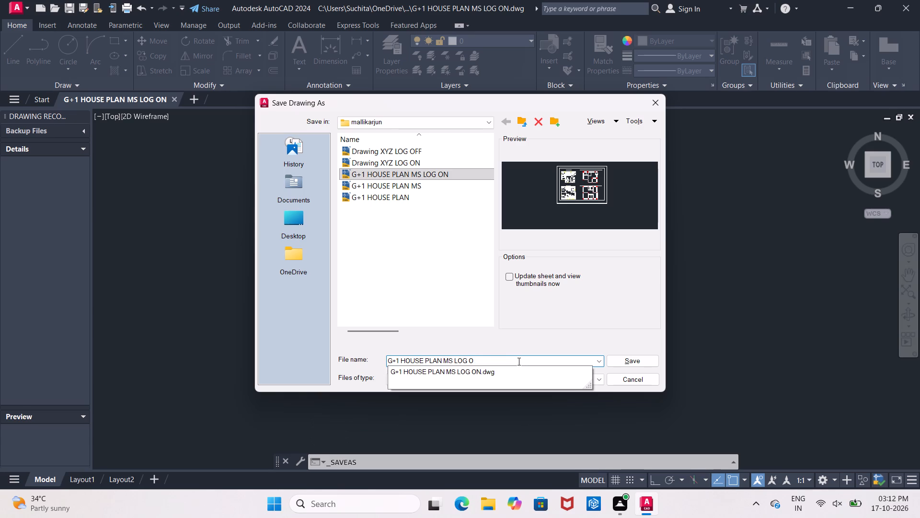
text(FF)
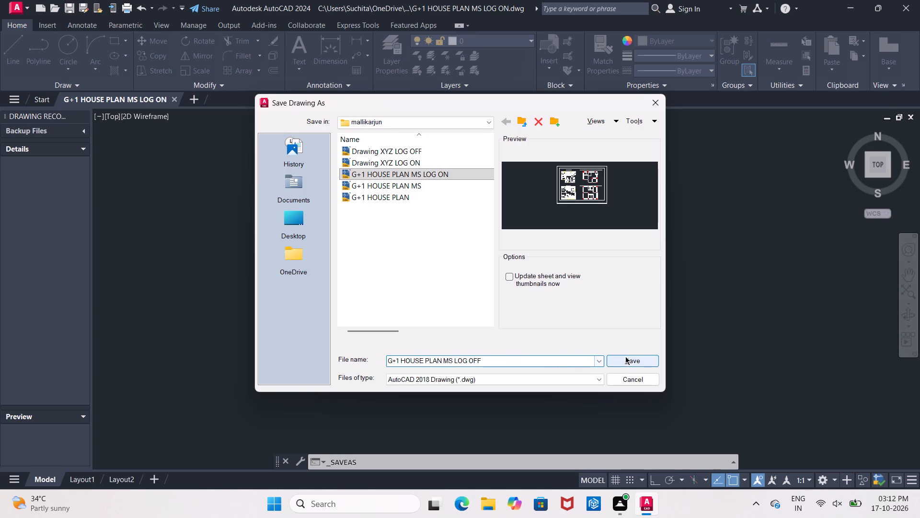
click(626, 356)
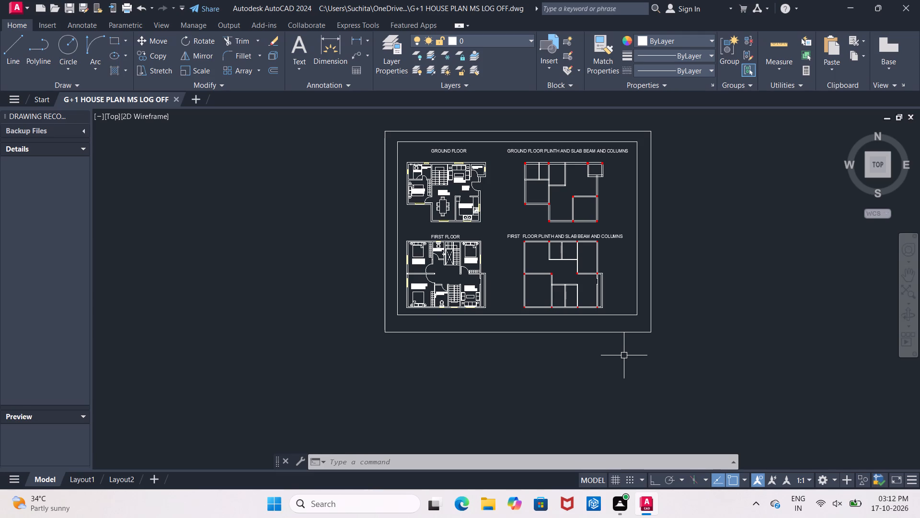
Set up a plot with DWG To PDF.pc3, using a window around the outer border and centring the plot.
key(ctrl+p)
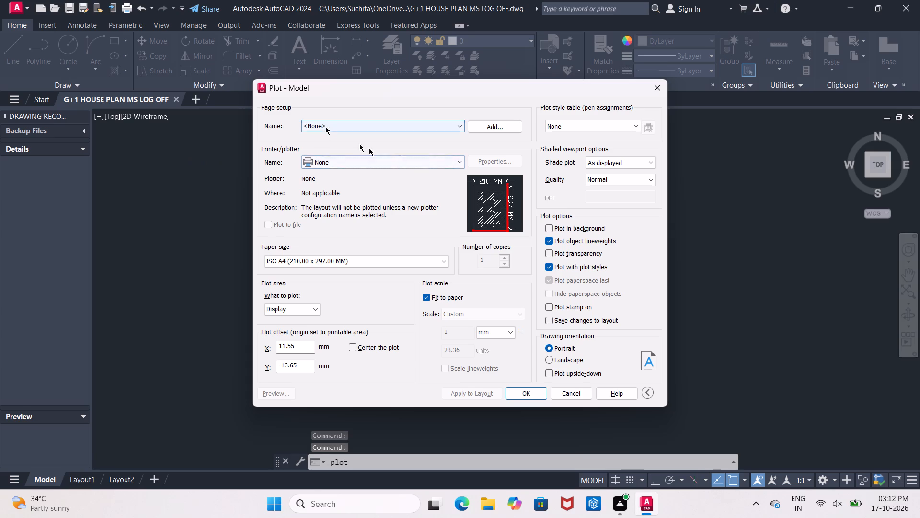
click(433, 159)
click(402, 277)
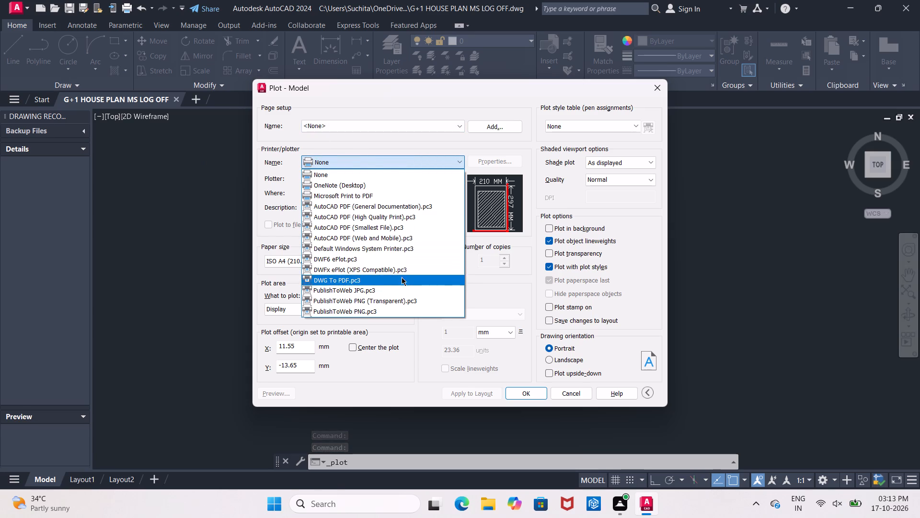
click(313, 306)
click(304, 343)
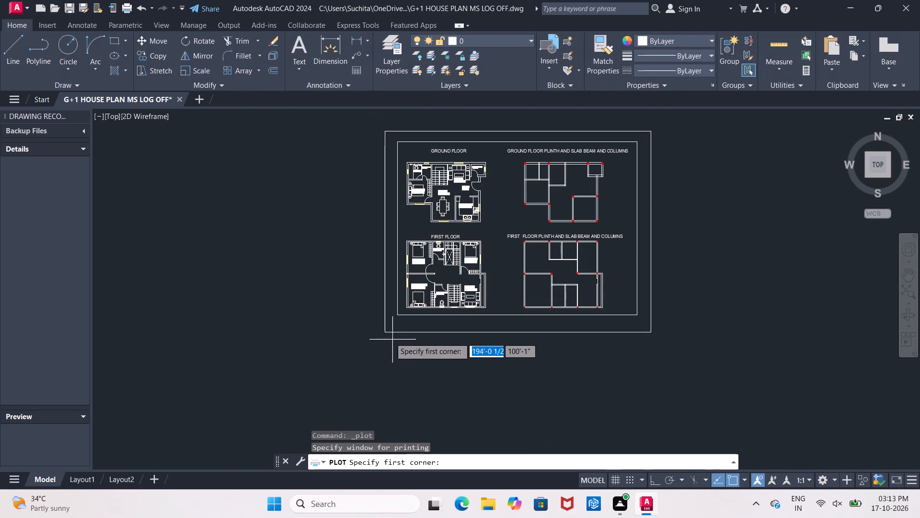
click(388, 336)
click(651, 132)
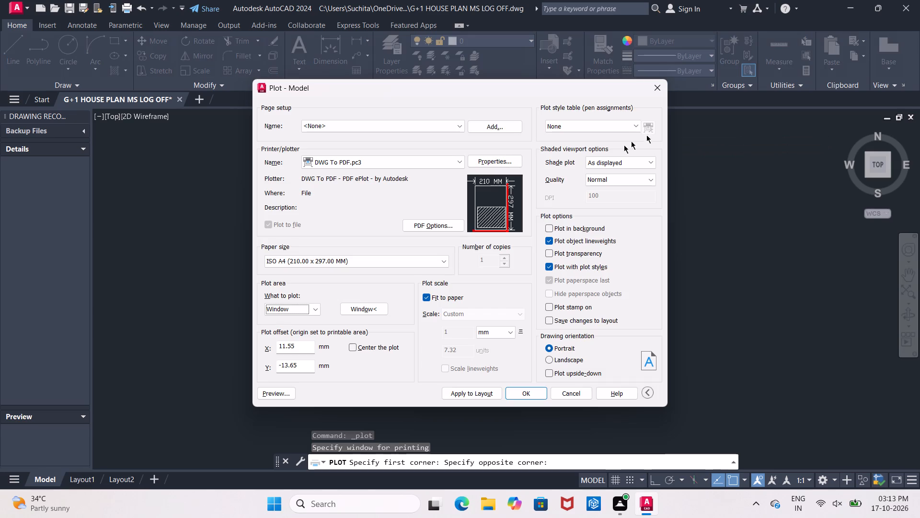
click(351, 347)
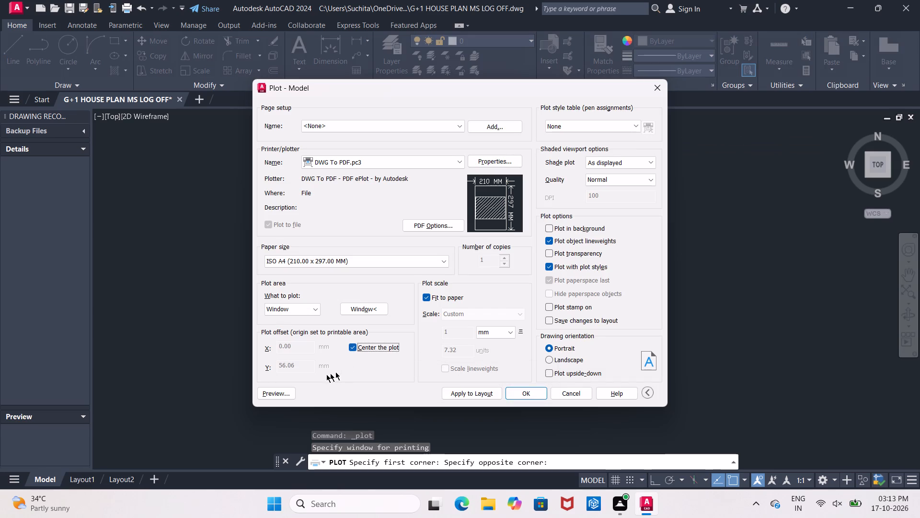
Preview the plot and examine the floor plans, beam-and-column layouts, titles and double border on the sheet.
click(281, 396)
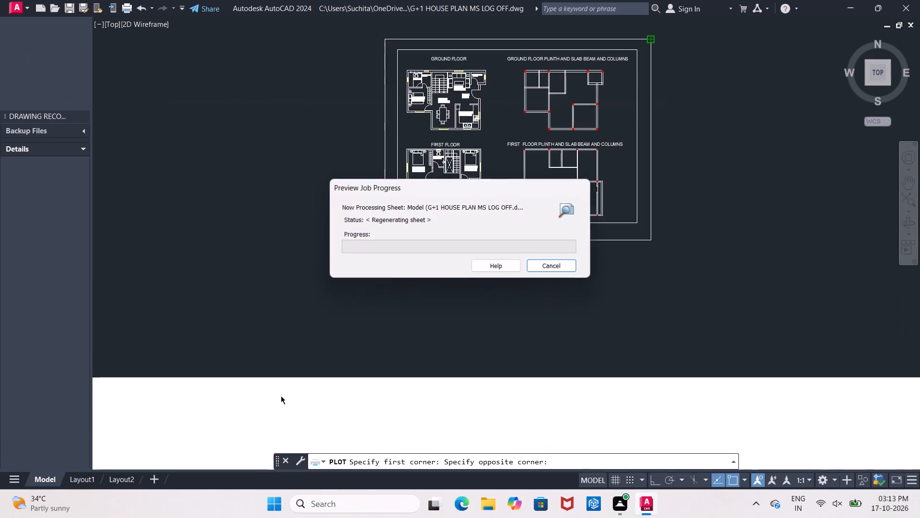
scroll(444, 260, up, 2)
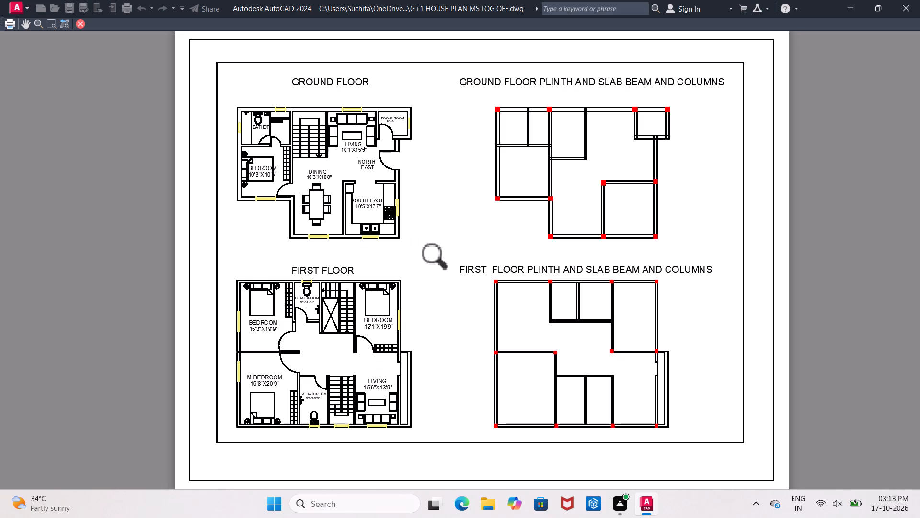
scroll(346, 109, up, 2)
scroll(347, 113, down, 3)
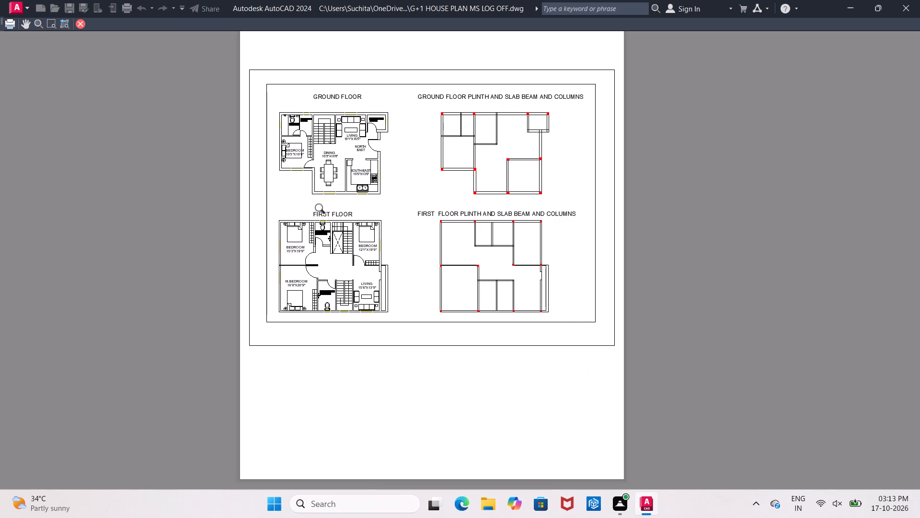
scroll(329, 234, up, 2)
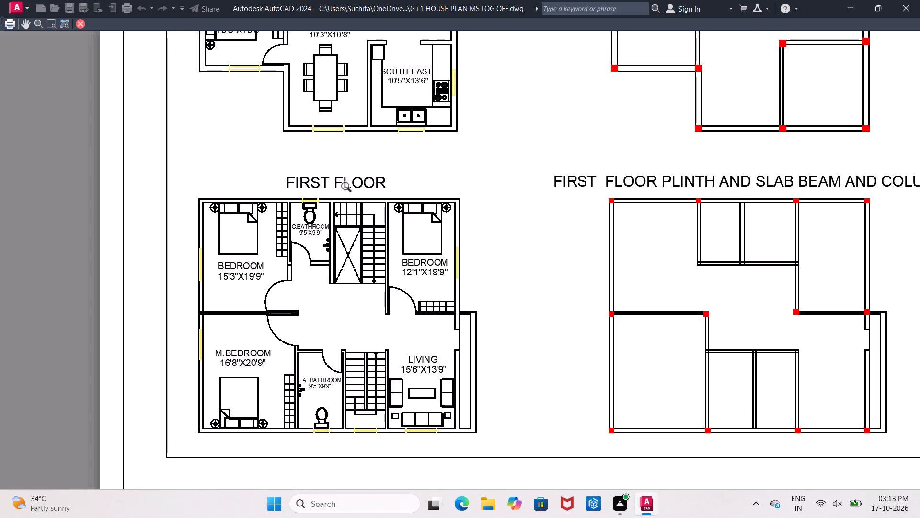
middle_drag(349, 188, 309, 325)
scroll(309, 325, down, 1)
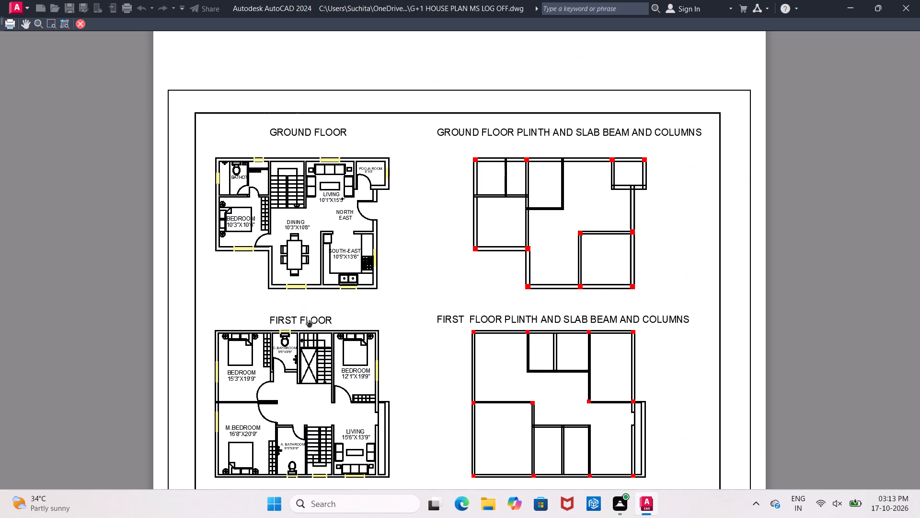
middle_drag(312, 310, 313, 229)
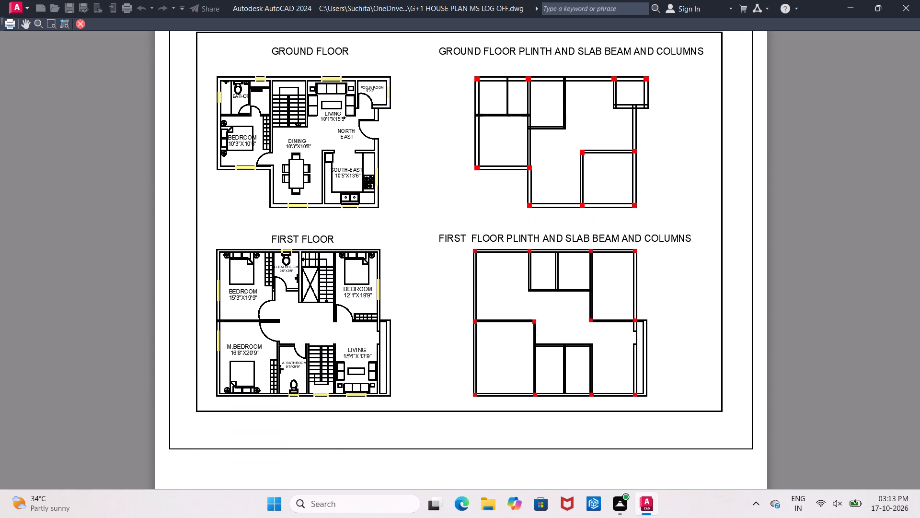
scroll(313, 229, up, 1)
scroll(313, 229, down, 1)
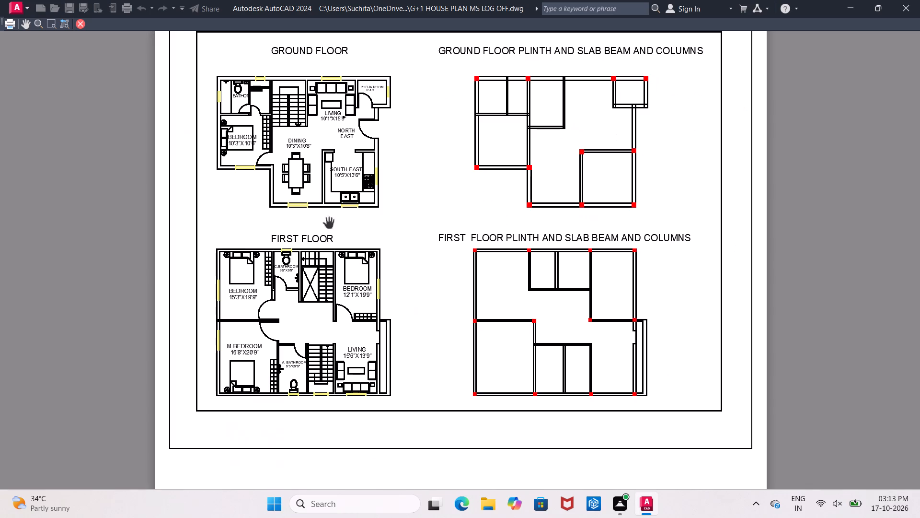
middle_drag(512, 172, 509, 214)
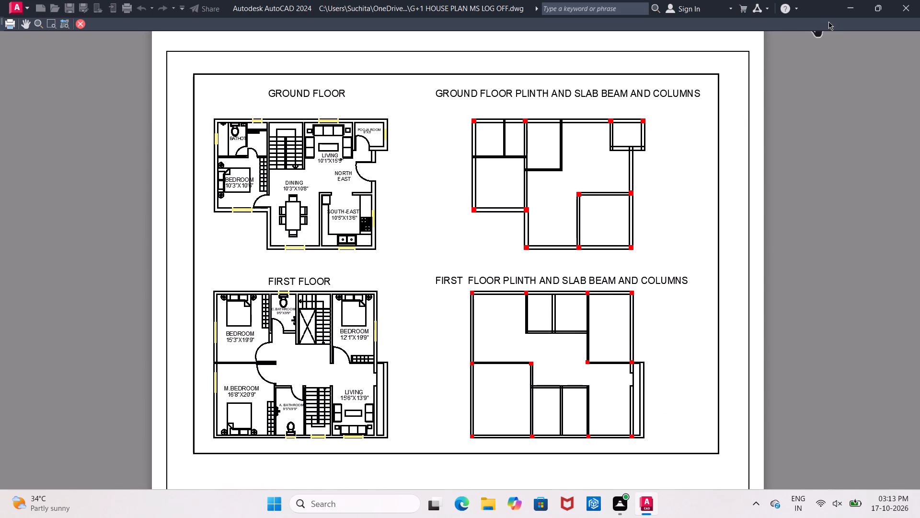
click(897, 5)
click(84, 23)
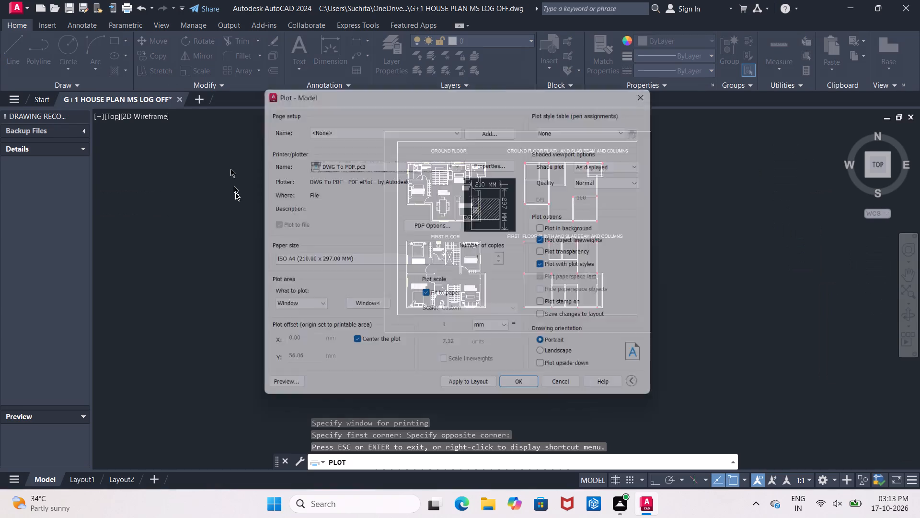
Plot to a PDF named G+1 HOUSE PLAN MS -Model in the desktop's mallikarjun folder, and close the opened PDF.
click(535, 387)
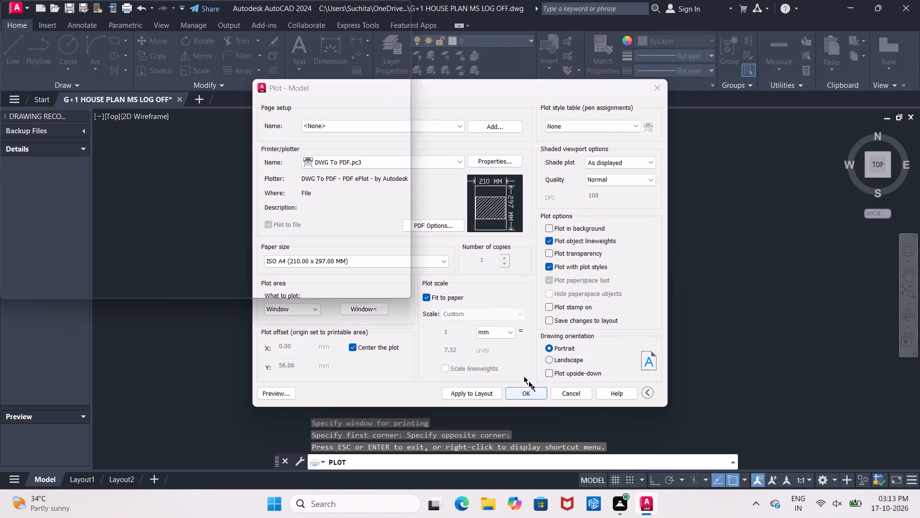
click(518, 360)
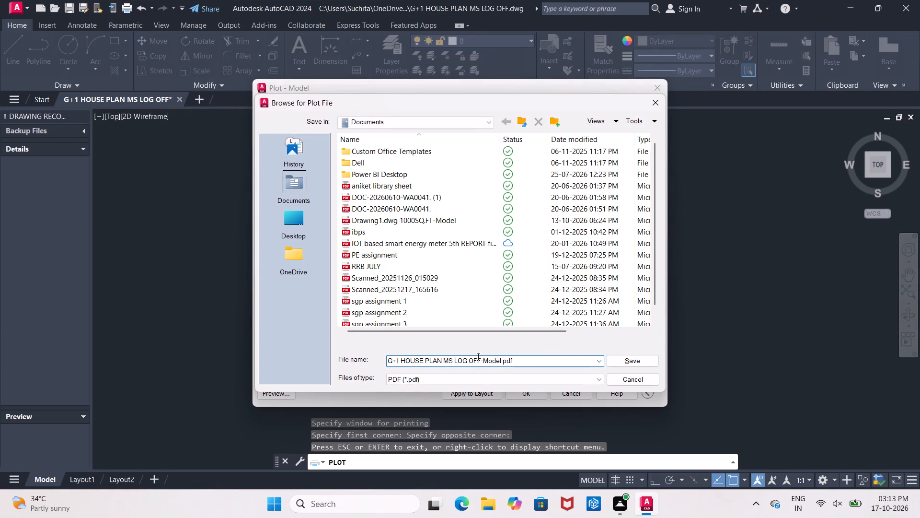
drag(478, 357, 478, 362)
key(Right)
key(BackSpace)
key(BackSpace)
key(BackSpace)
key(BackSpace)
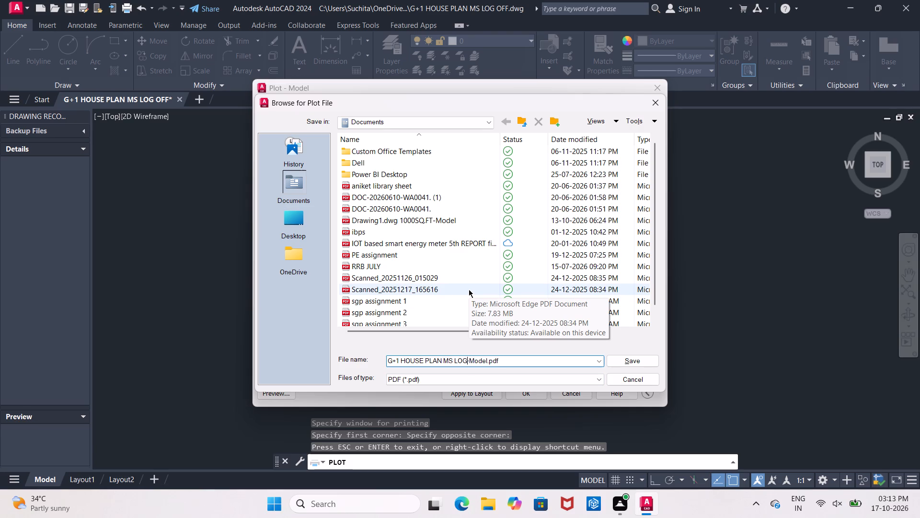
key(BackSpace)
key(BackSpace)
key(BackSpace)
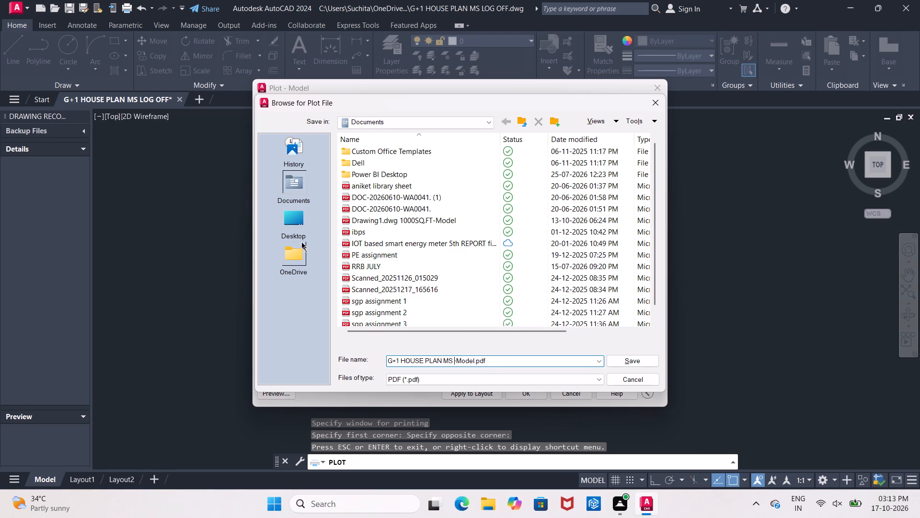
double_click(290, 224)
double_click(427, 314)
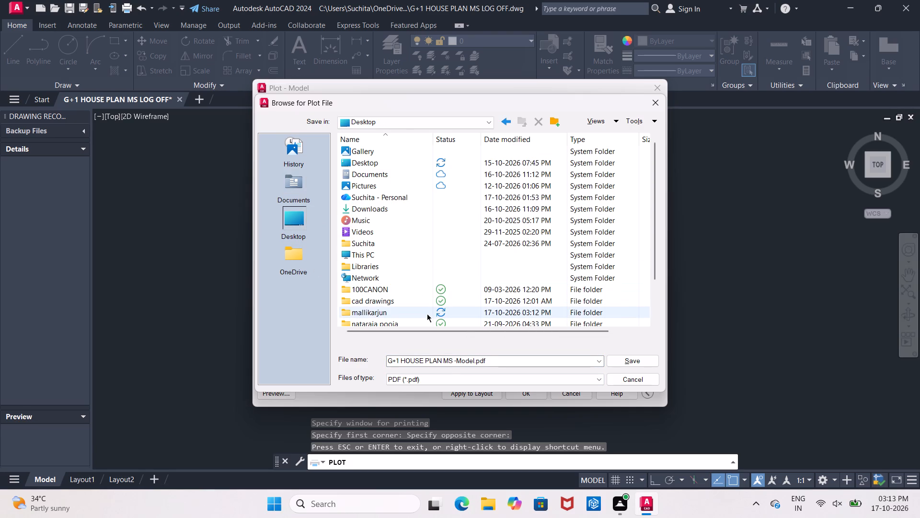
click(626, 356)
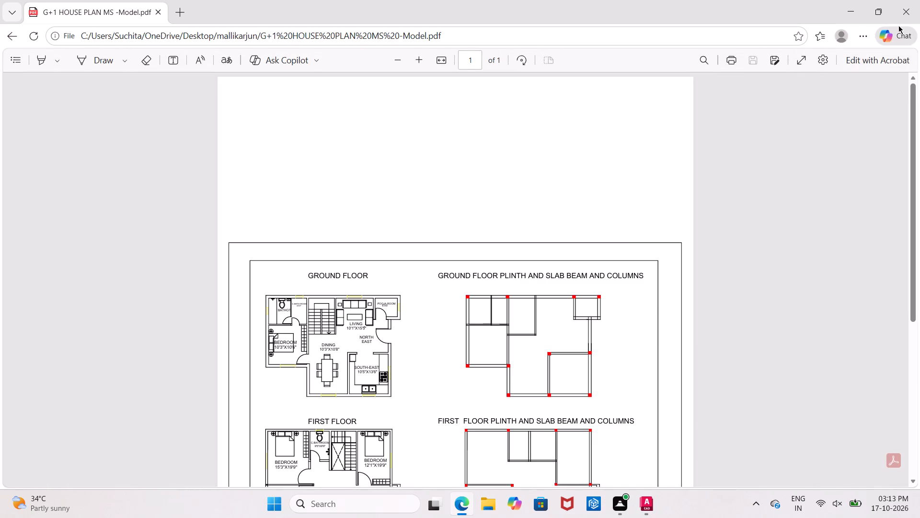
click(900, 17)
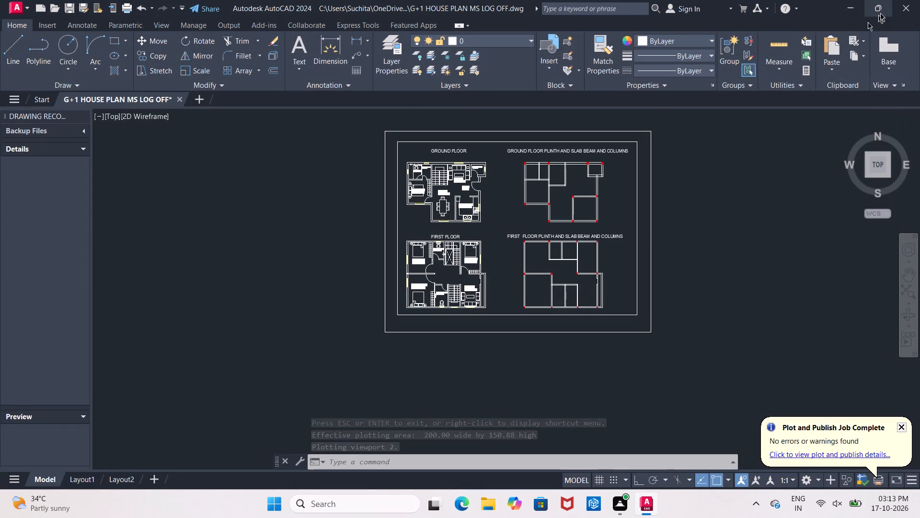